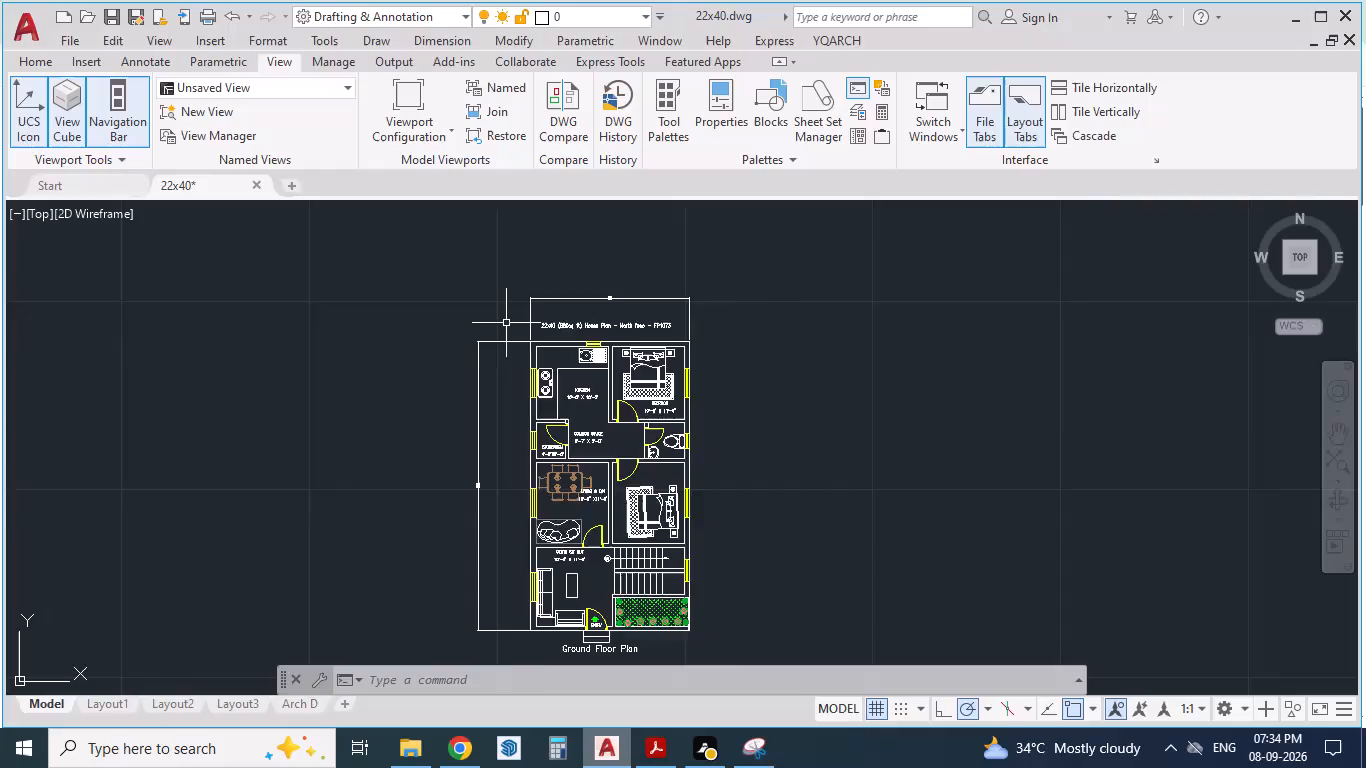
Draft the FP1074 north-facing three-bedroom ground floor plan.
Start a new blank drawing alongside the open 22x40 drawing.
{"action": "scroll", "coordinate": [506, 323], "scroll_direction": "up", "scroll_amount": 1}
{"action": "scroll", "coordinate": [506, 323], "scroll_direction": "down", "scroll_amount": 1}
{"action": "left_click", "coordinate": [291, 182]}
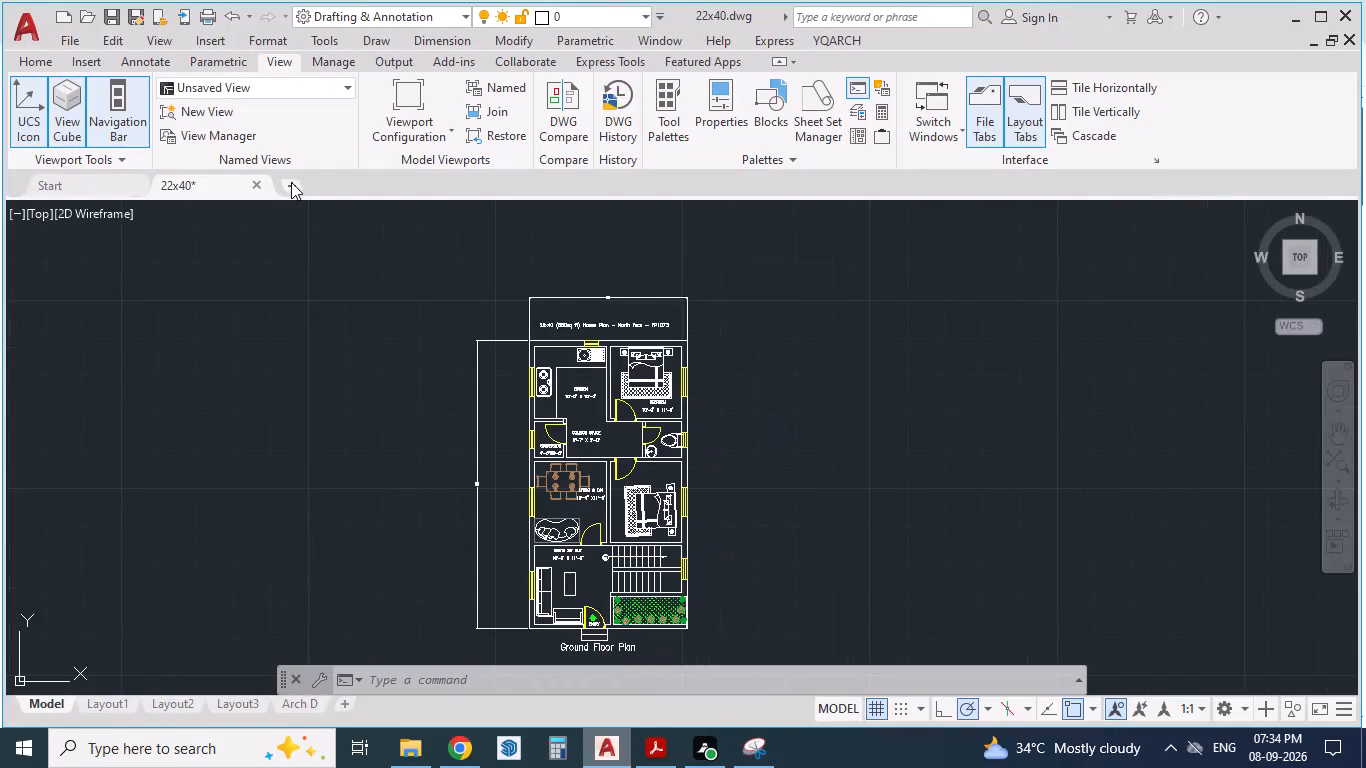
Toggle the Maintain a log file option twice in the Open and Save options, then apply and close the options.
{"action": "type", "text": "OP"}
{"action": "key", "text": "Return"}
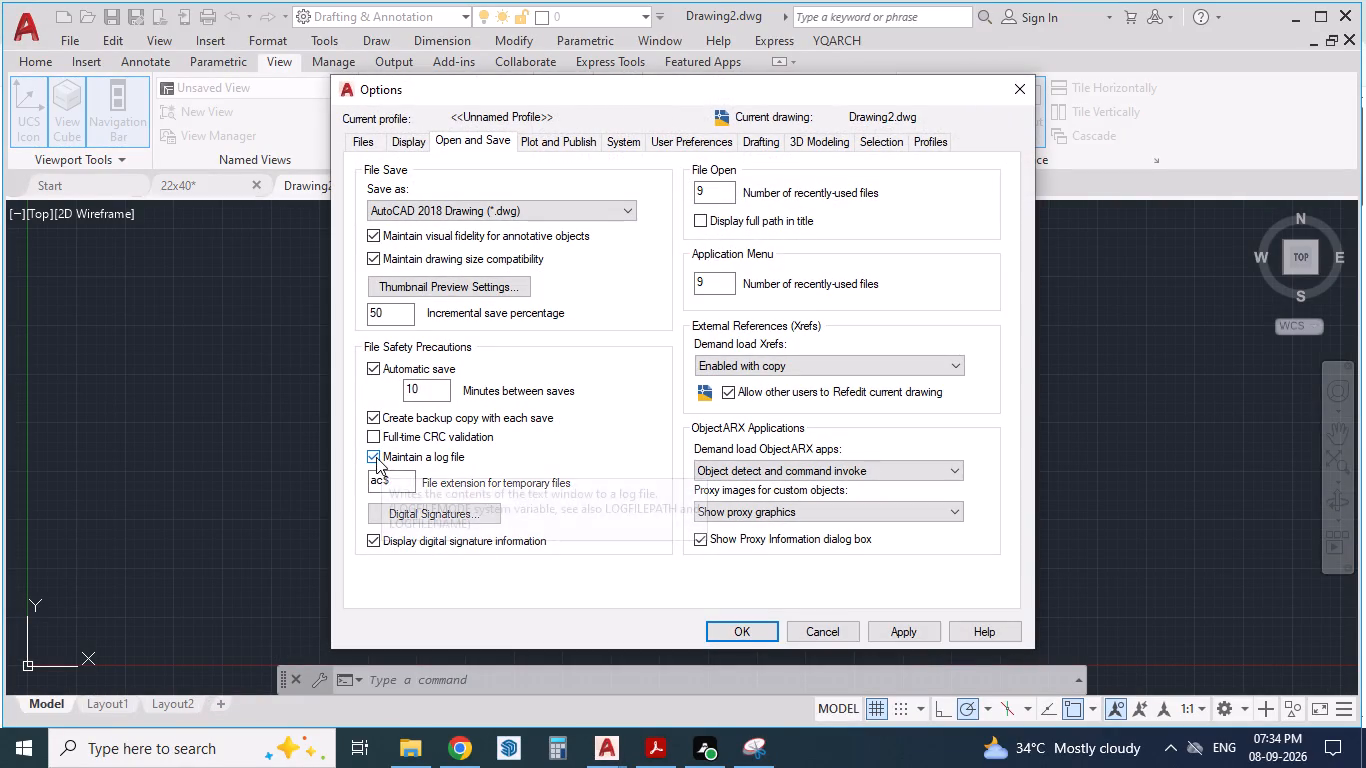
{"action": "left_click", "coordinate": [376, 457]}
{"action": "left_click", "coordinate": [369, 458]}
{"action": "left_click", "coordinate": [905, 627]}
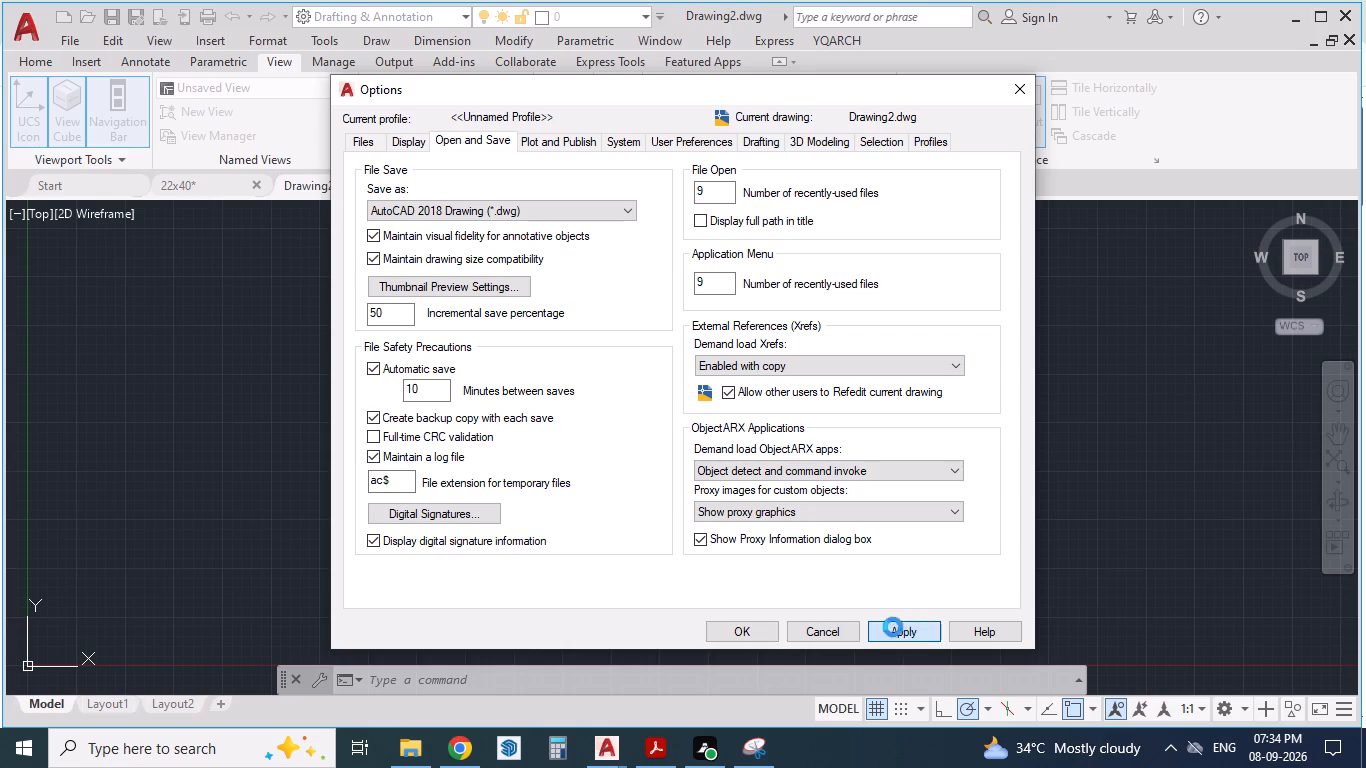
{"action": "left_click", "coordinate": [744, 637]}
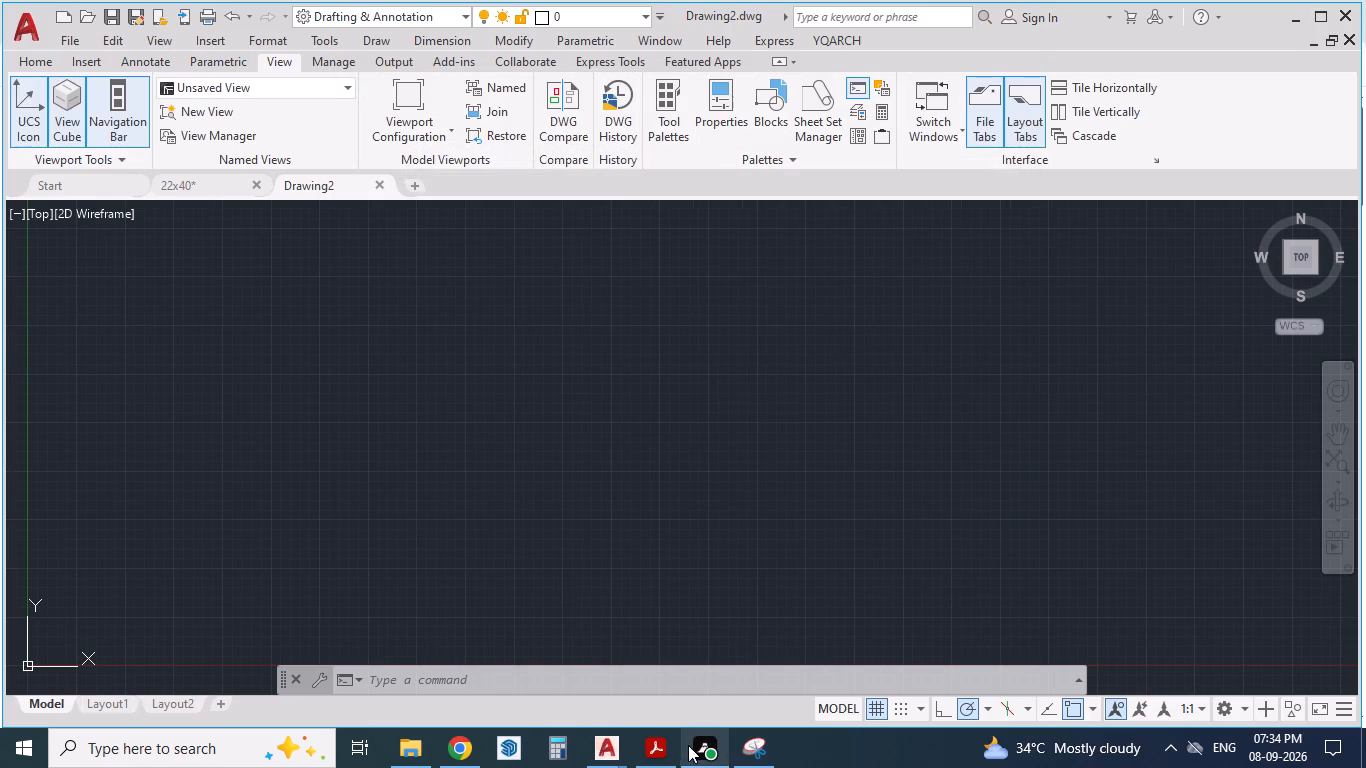
Switch to the house plan PDF in Acrobat and copy the plan size 30x50 from its title.
{"action": "left_click", "coordinate": [665, 749]}
{"action": "scroll", "coordinate": [624, 495], "scroll_direction": "up", "scroll_amount": 16}
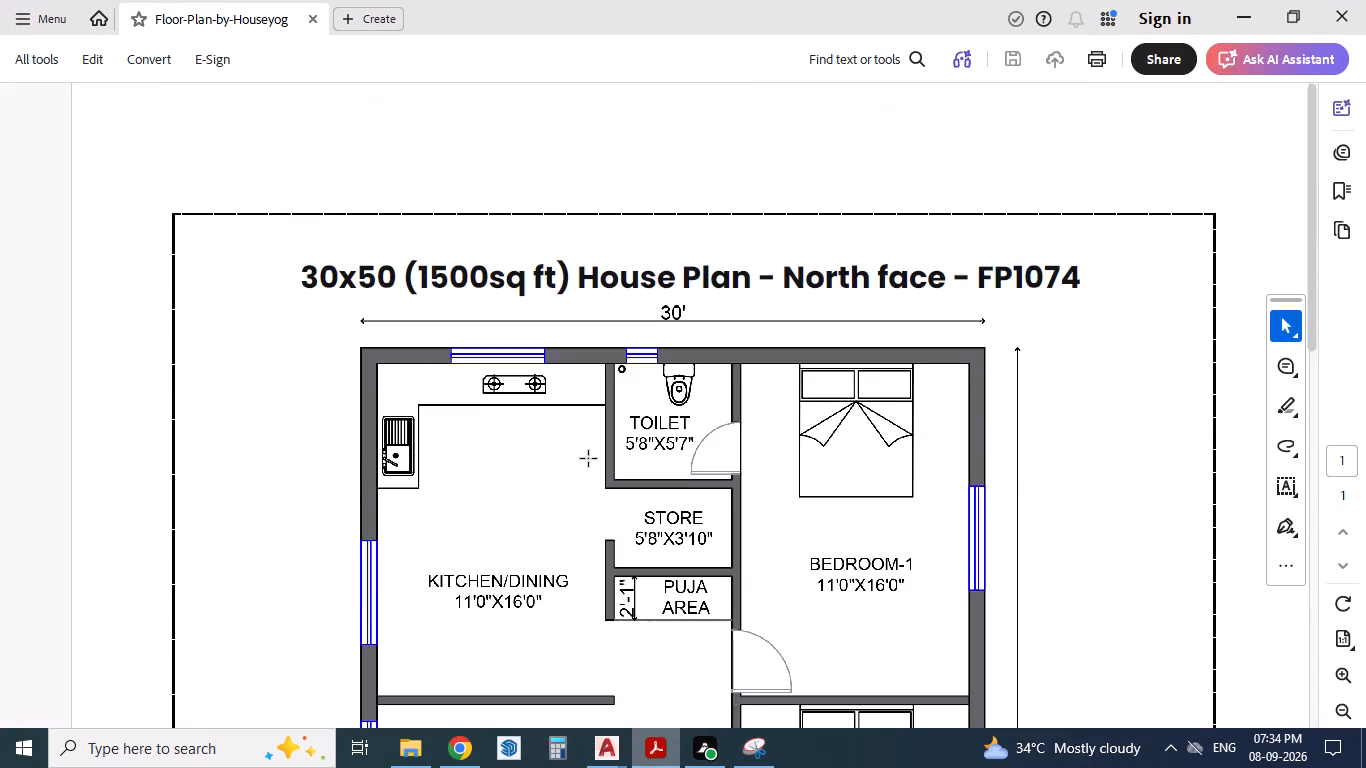
{"action": "scroll", "coordinate": [589, 459], "scroll_direction": "up", "scroll_amount": 1}
{"action": "left_click_drag", "start_coordinate": [306, 275], "coordinate": [391, 274]}
{"action": "key", "text": "ctrl+c"}
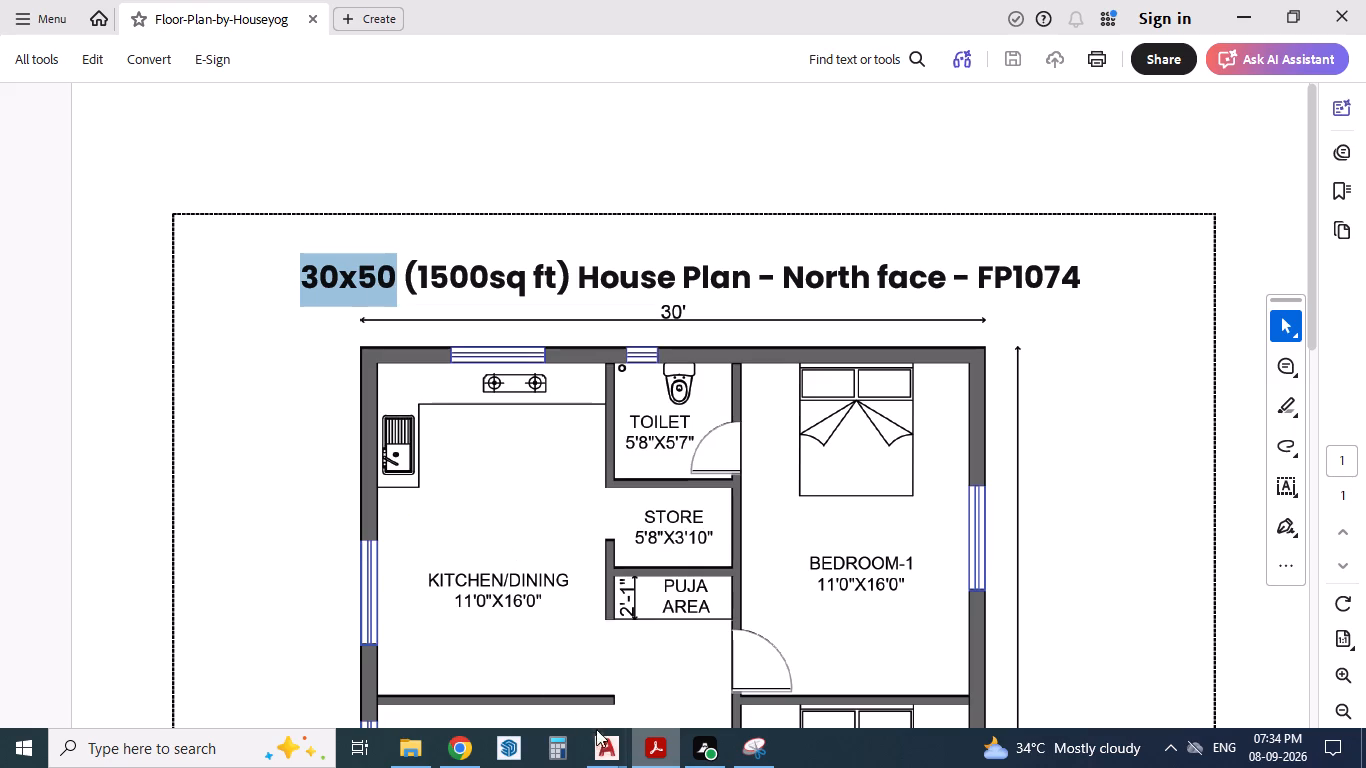
Return to the new drawing in AutoCAD and save it as 30x50 in the 8-9-26 folder.
{"action": "left_click", "coordinate": [614, 746]}
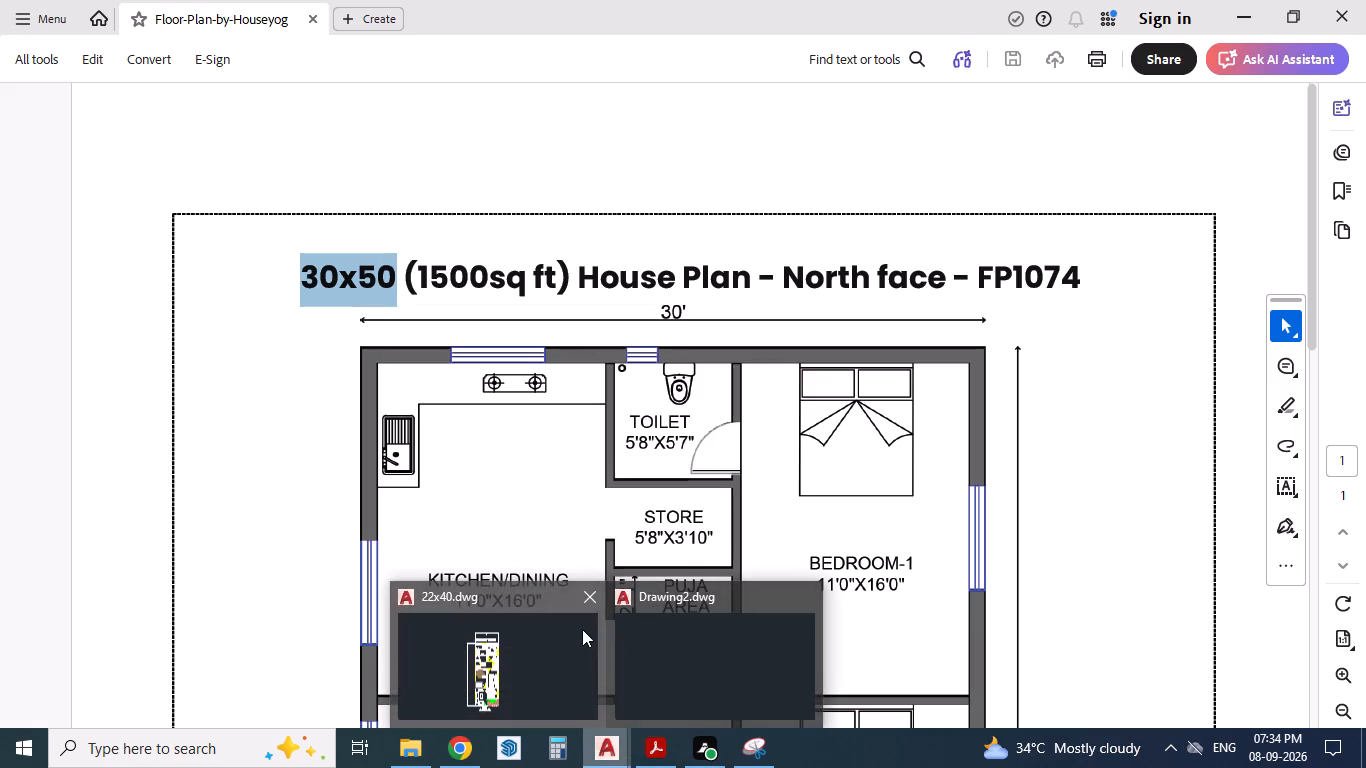
{"action": "left_click", "coordinate": [679, 665]}
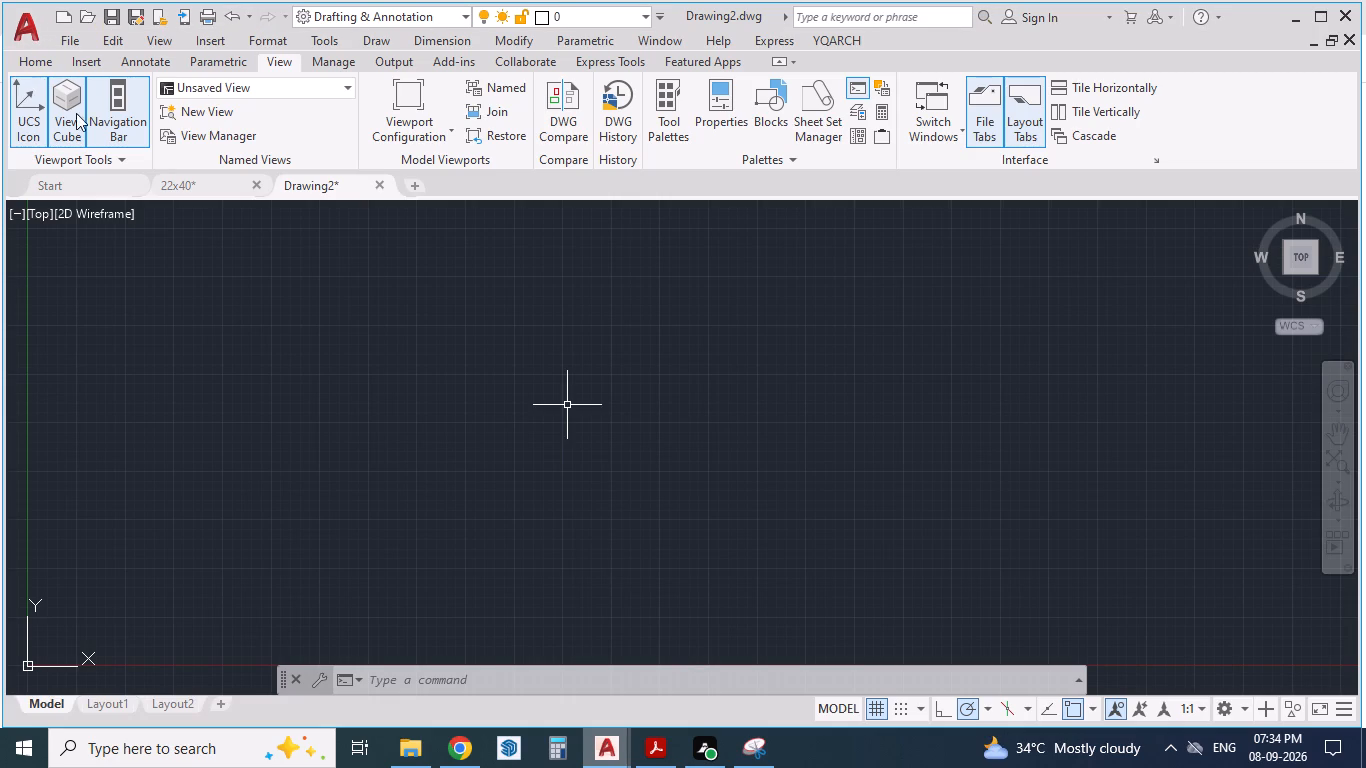
{"action": "left_click", "coordinate": [32, 24]}
{"action": "left_click", "coordinate": [74, 269]}
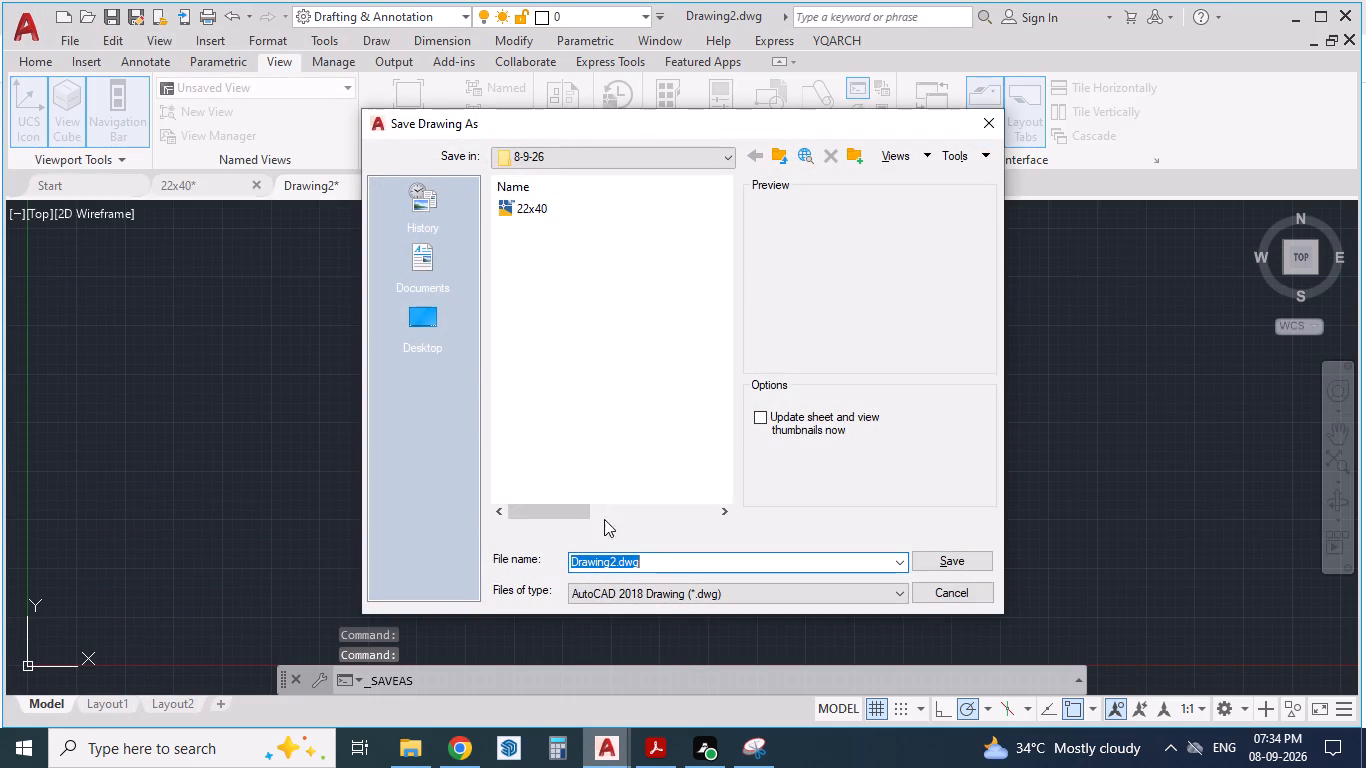
{"action": "key", "text": "ctrl+v"}
{"action": "left_click", "coordinate": [941, 566]}
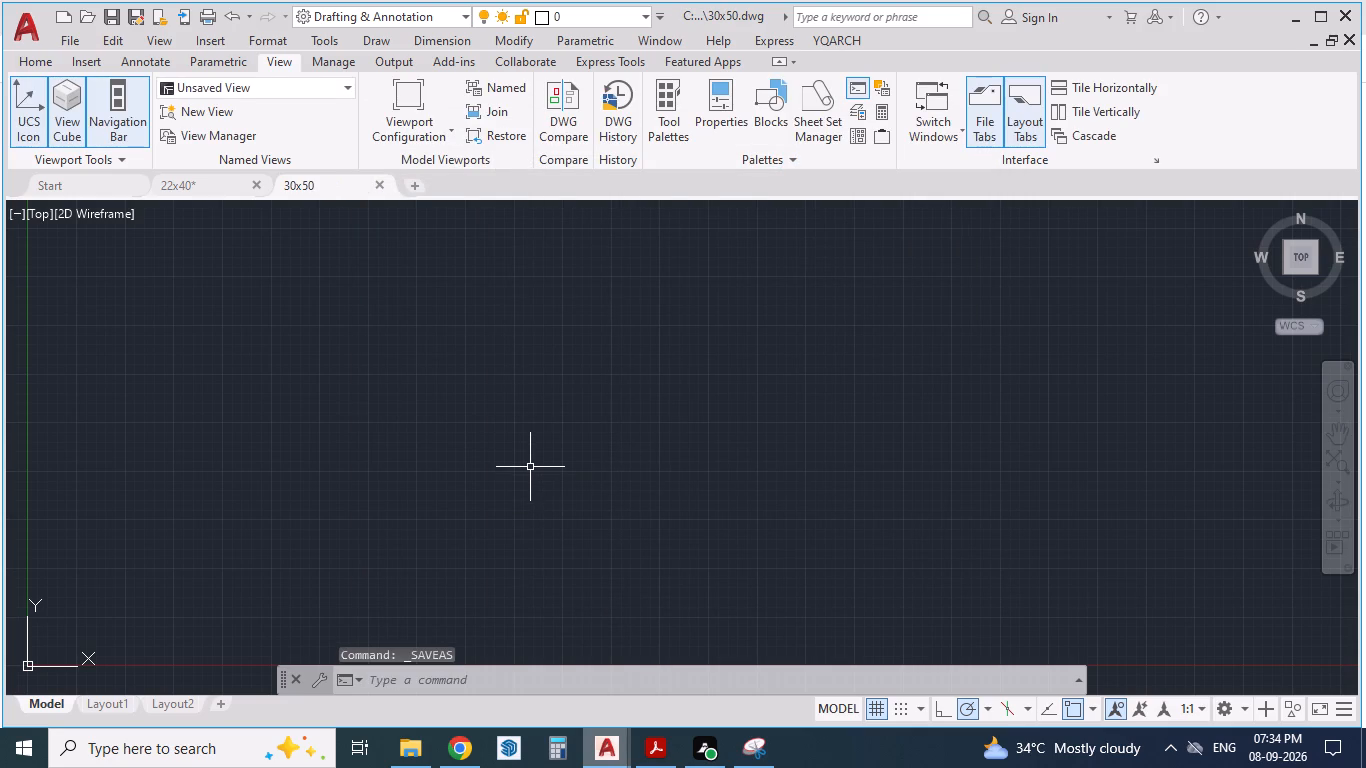
Start the YQArch linear dimension and set the main drawing scale to 1:0.
{"action": "left_click", "coordinate": [839, 40]}
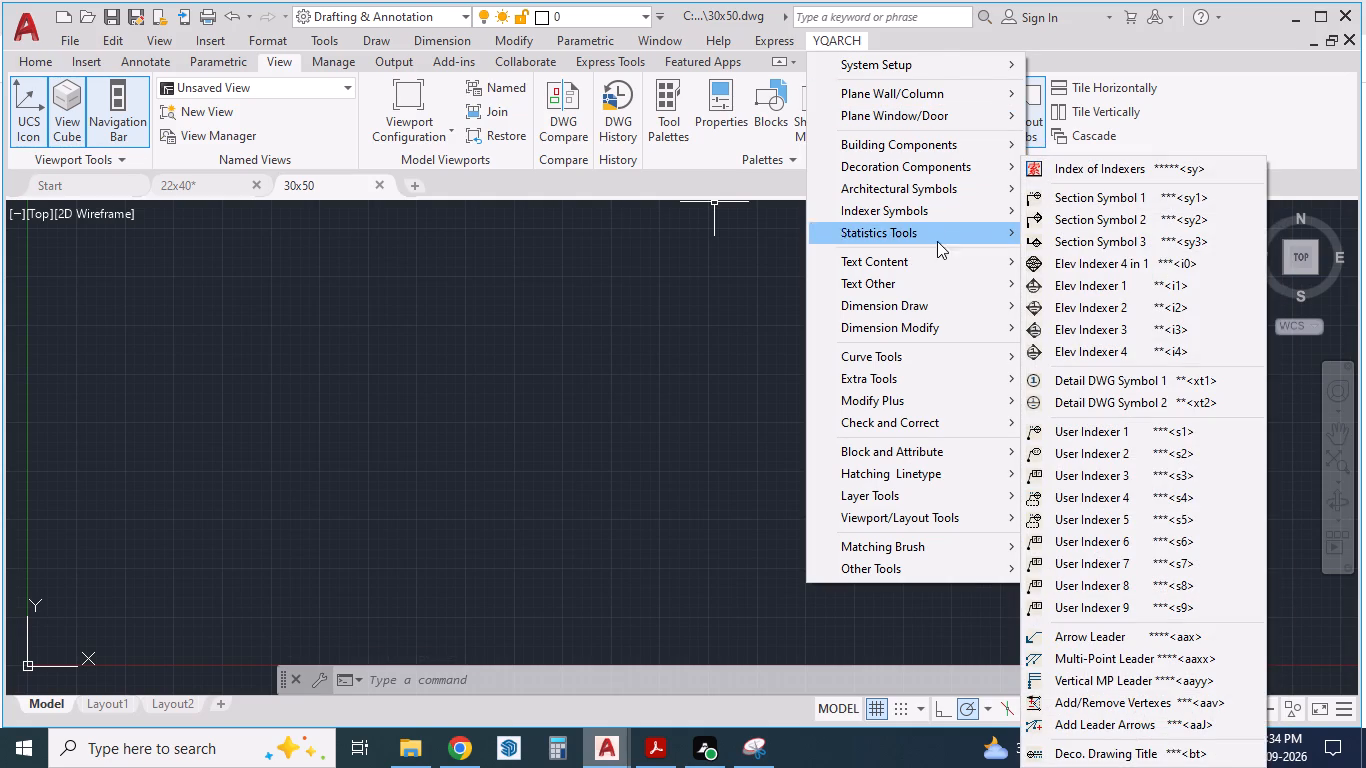
{"action": "left_click", "coordinate": [913, 301]}
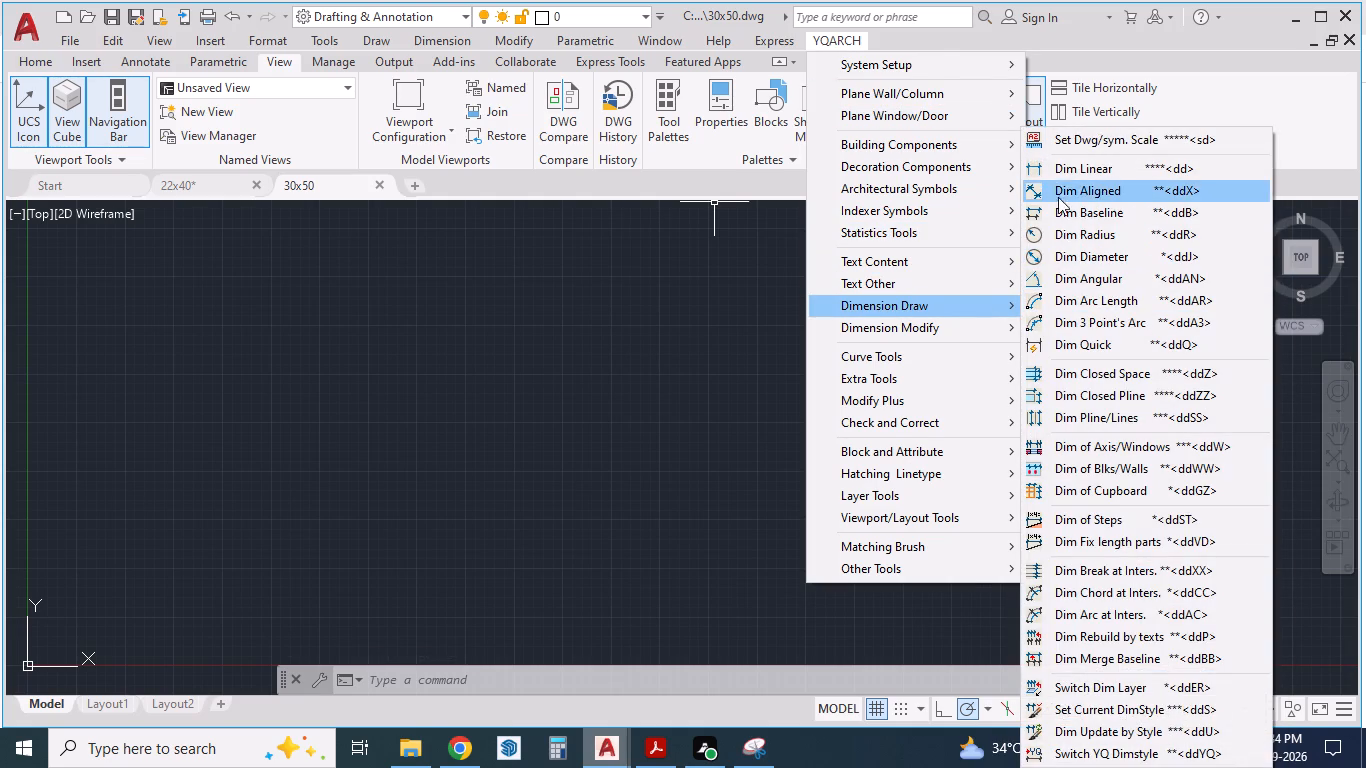
{"action": "left_click", "coordinate": [1067, 176]}
{"action": "left_click", "coordinate": [491, 352]}
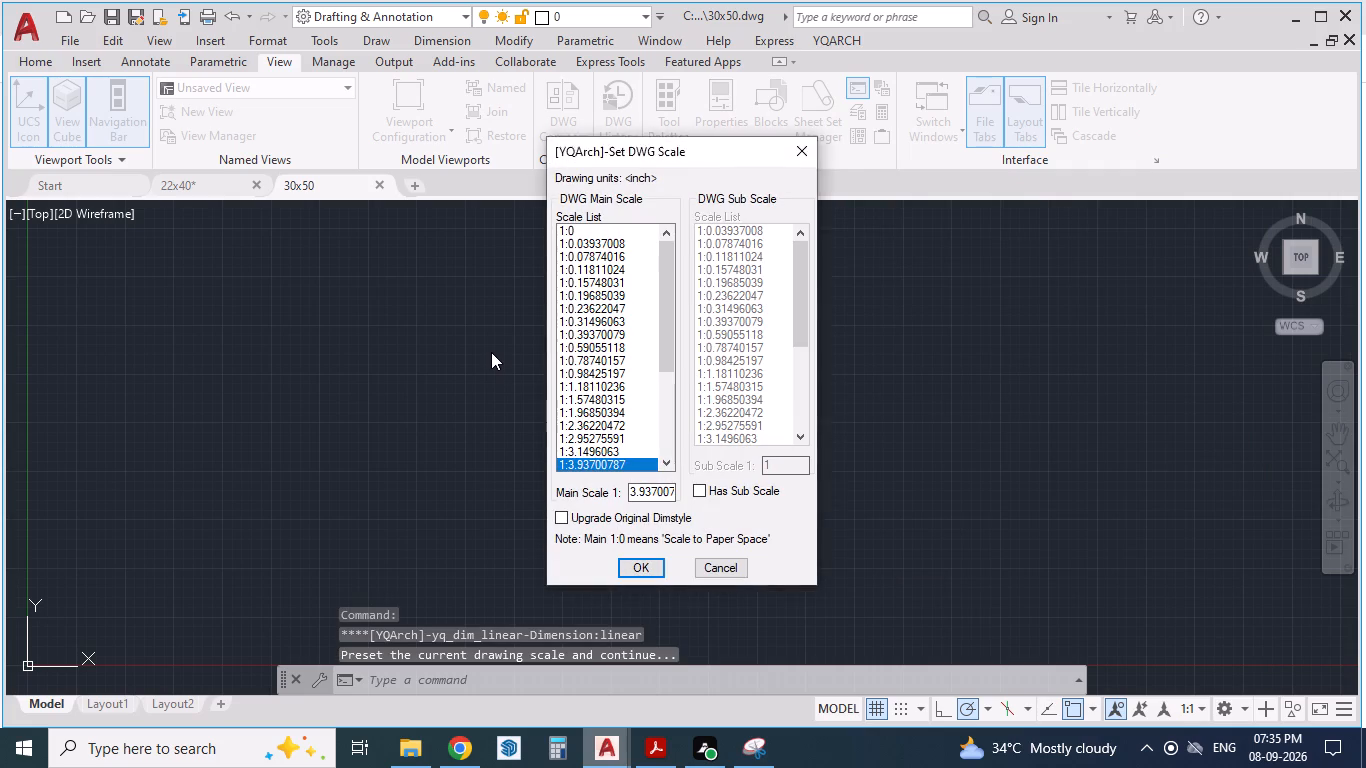
{"action": "left_click", "coordinate": [588, 229]}
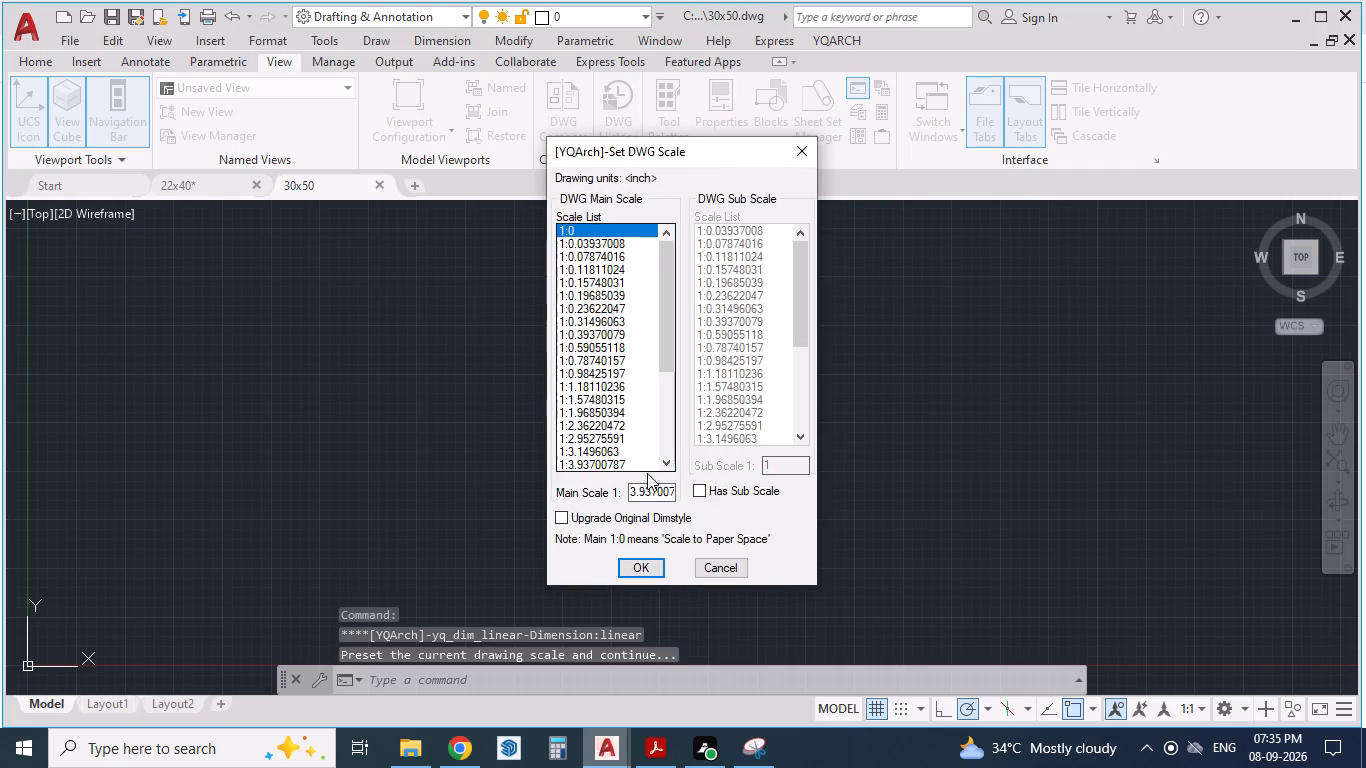
{"action": "left_click", "coordinate": [646, 568]}
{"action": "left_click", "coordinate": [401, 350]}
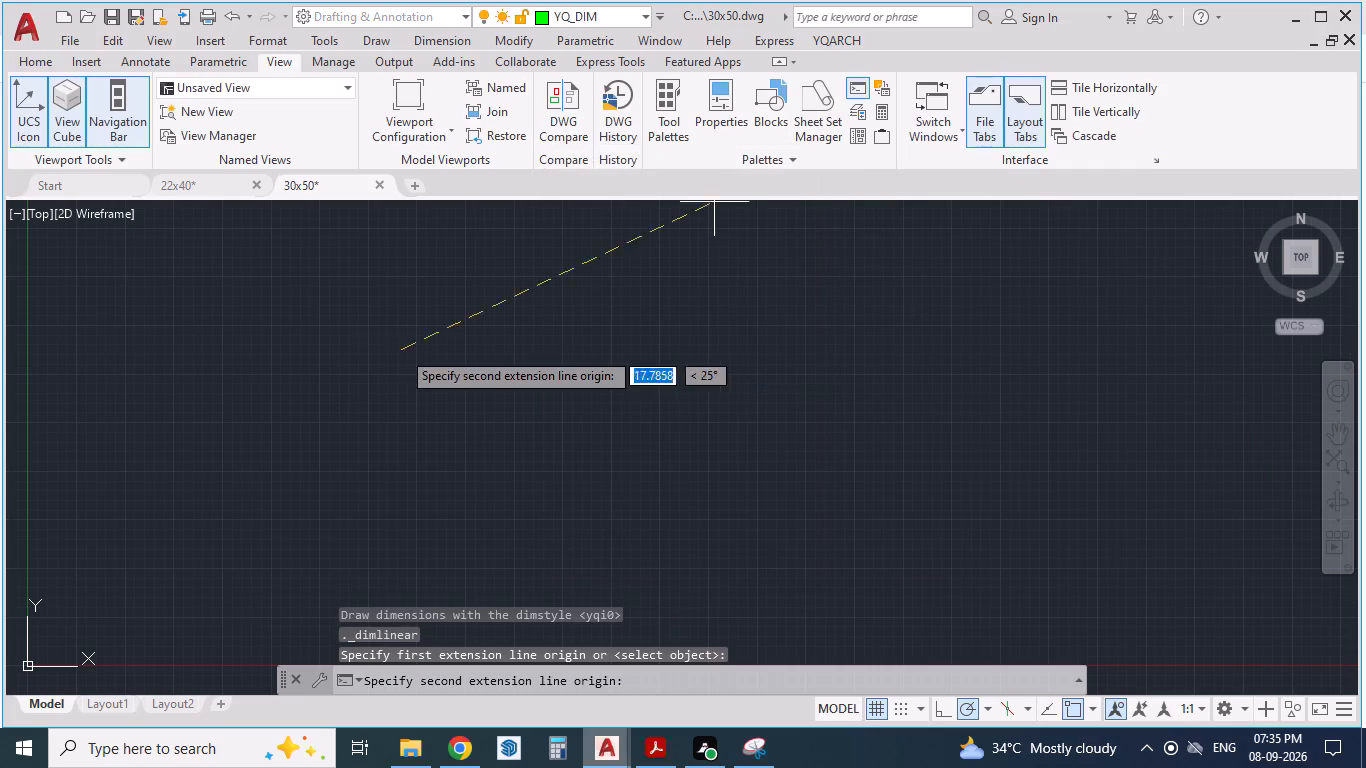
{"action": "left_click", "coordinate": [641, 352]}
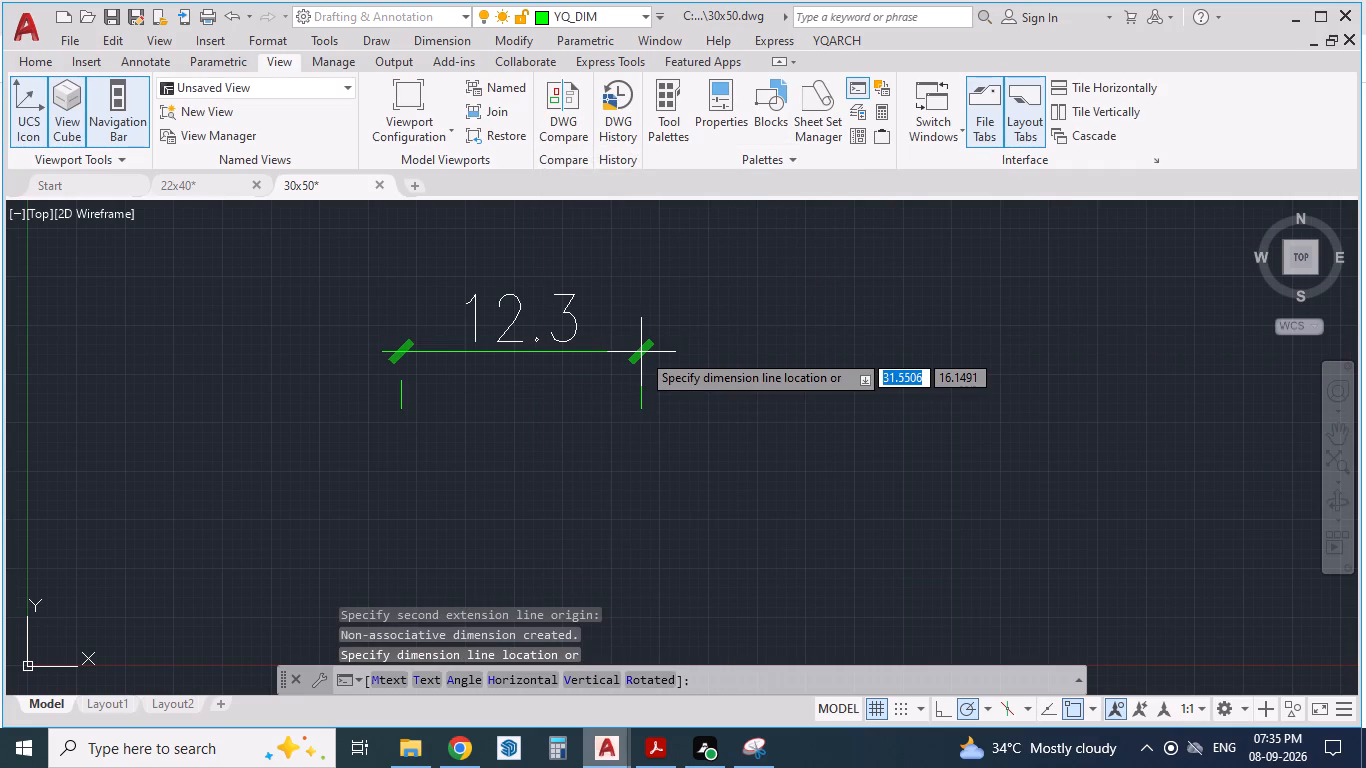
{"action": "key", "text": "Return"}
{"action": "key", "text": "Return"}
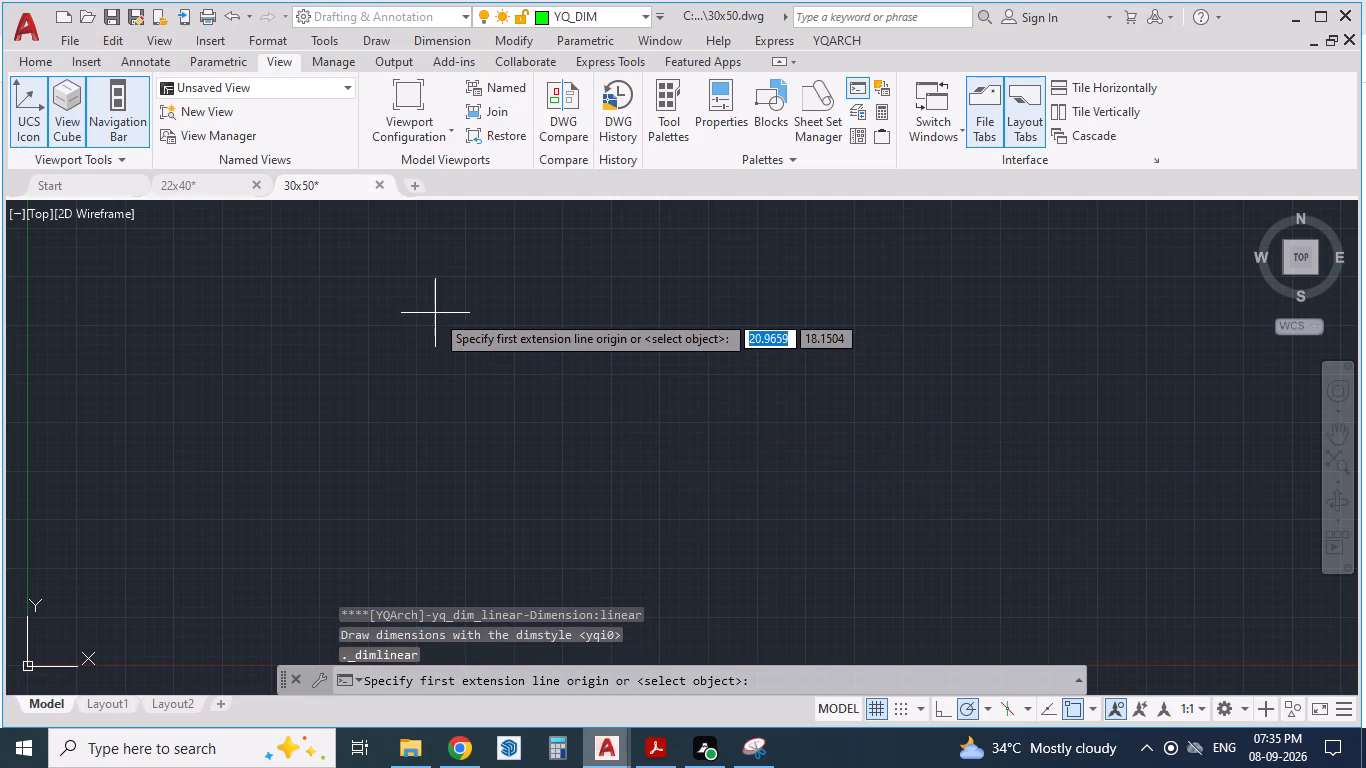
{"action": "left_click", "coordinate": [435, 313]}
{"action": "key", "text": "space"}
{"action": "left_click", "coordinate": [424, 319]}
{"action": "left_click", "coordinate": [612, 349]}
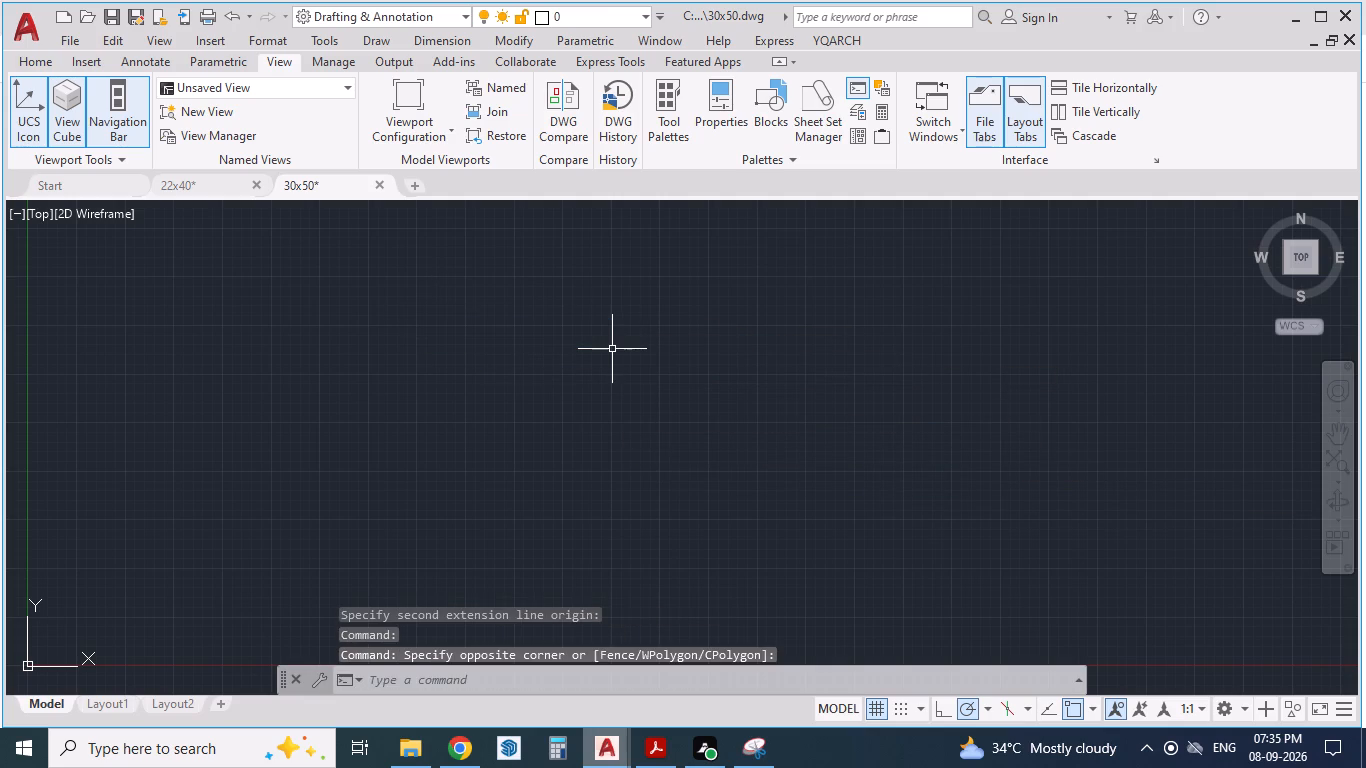
Draw a horizontal aligned dimension about 7.1 long in the empty drawing area.
{"action": "type", "text": "DA"}
{"action": "key", "text": "Return"}
{"action": "left_click", "coordinate": [612, 349]}
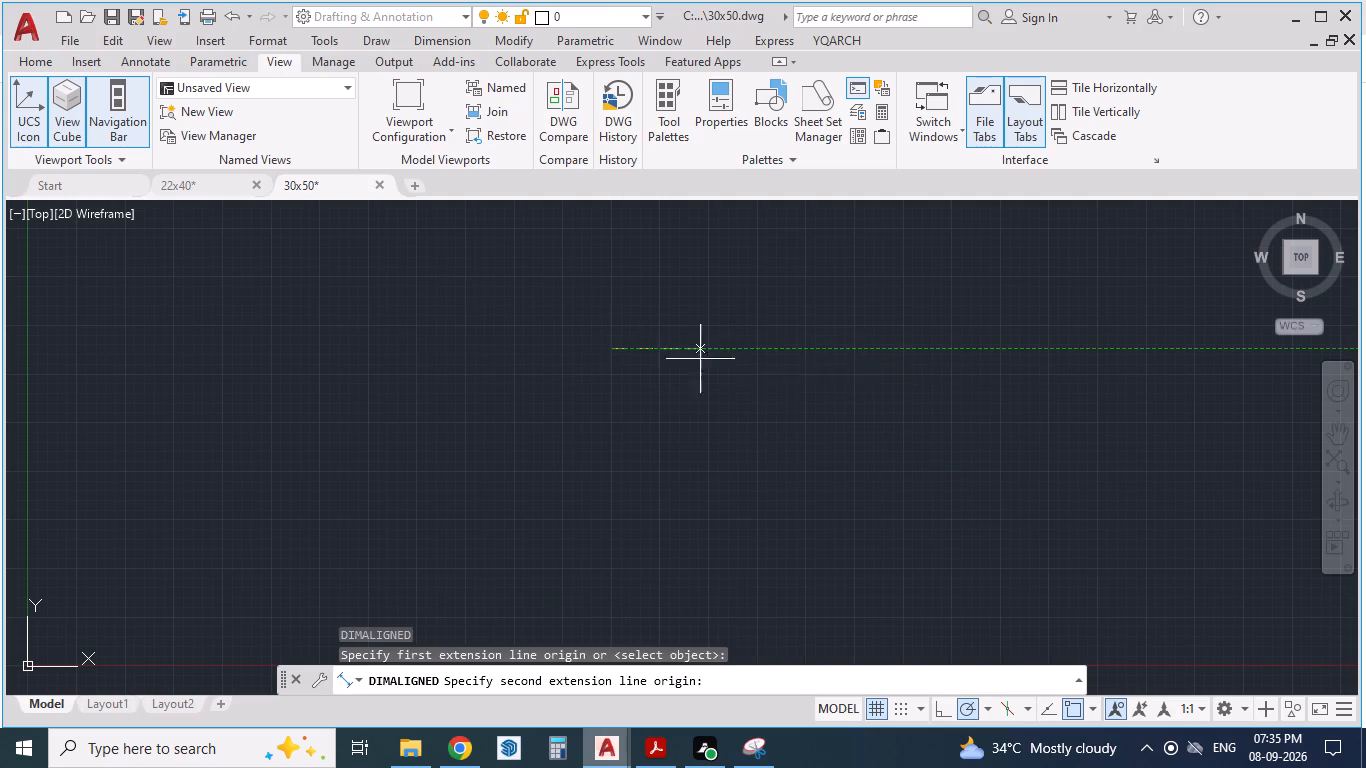
{"action": "left_click", "coordinate": [751, 348]}
{"action": "left_click", "coordinate": [751, 348]}
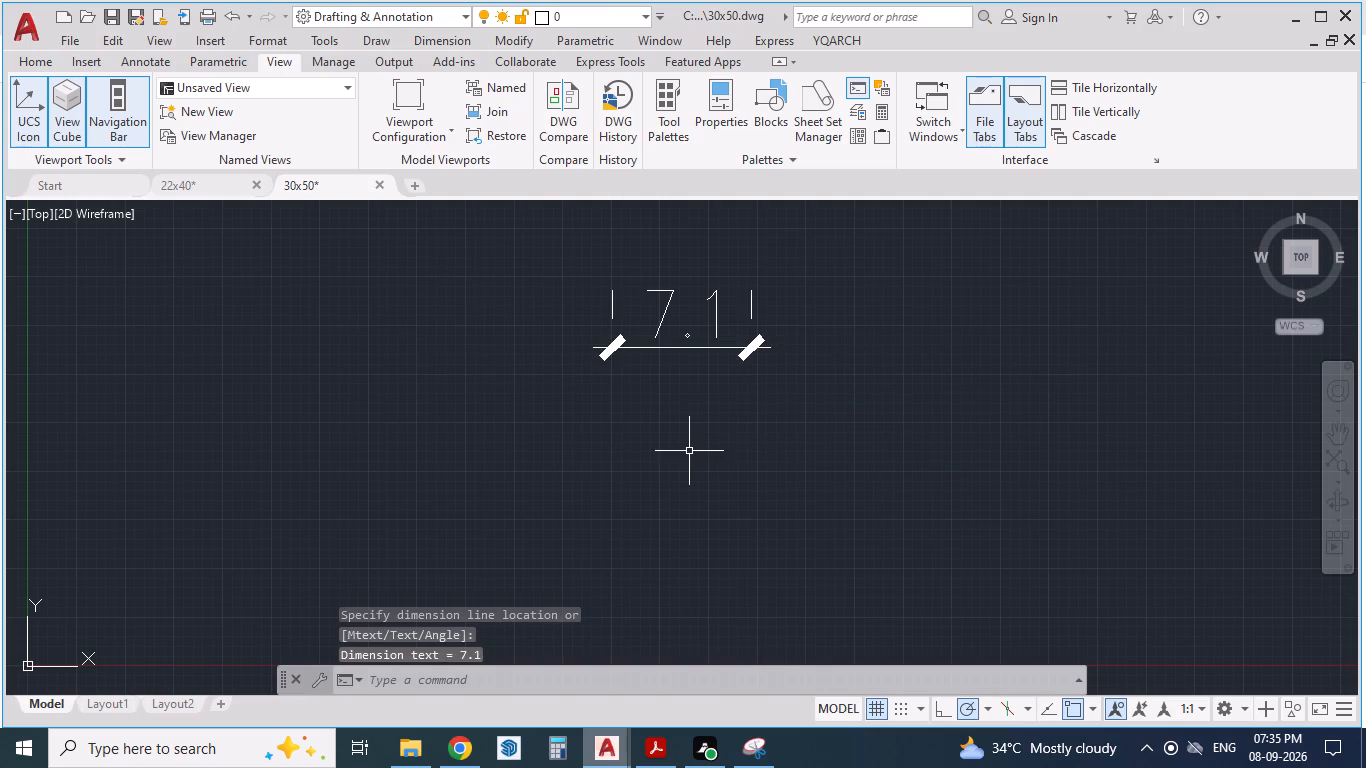
Set the drawing's length units to Architectural with a precision of 0'-0 1/4".
{"action": "left_click", "coordinate": [602, 355]}
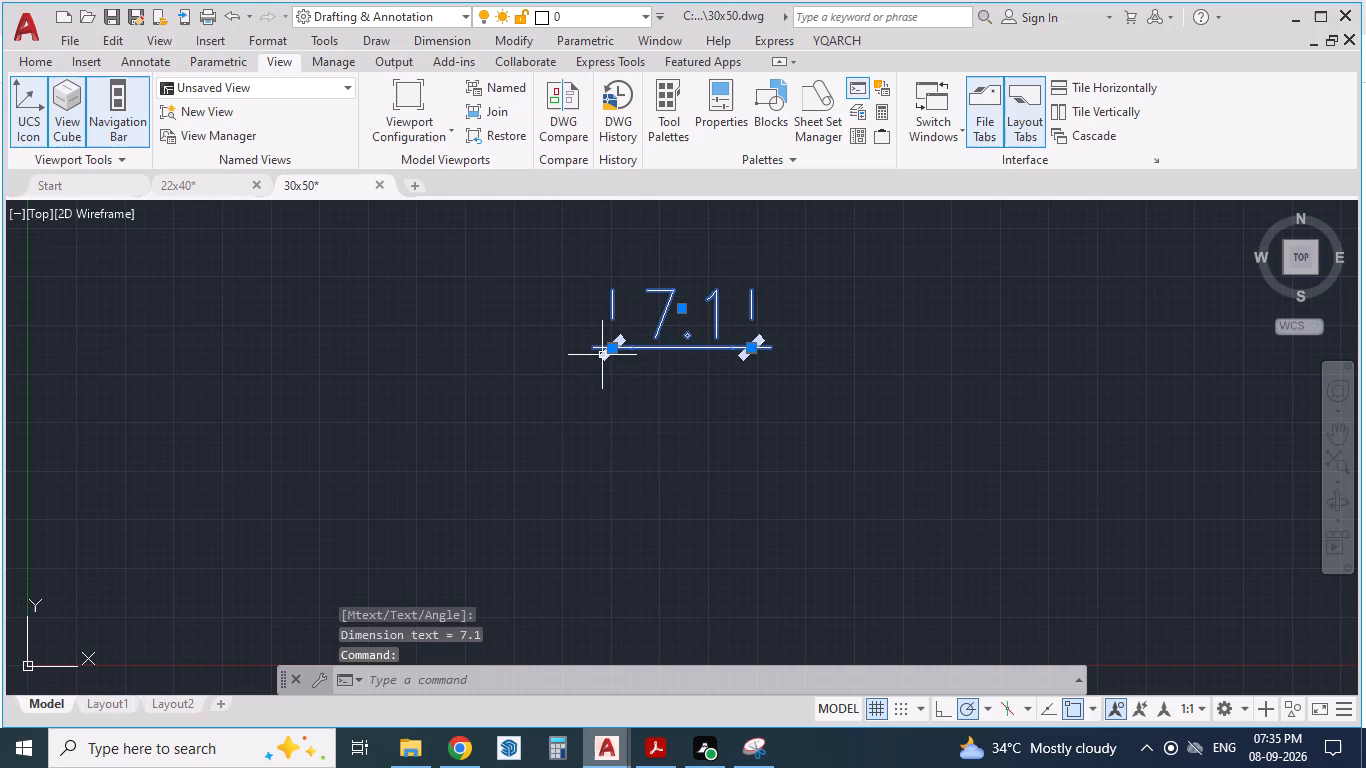
{"action": "type", "text": "UNI"}
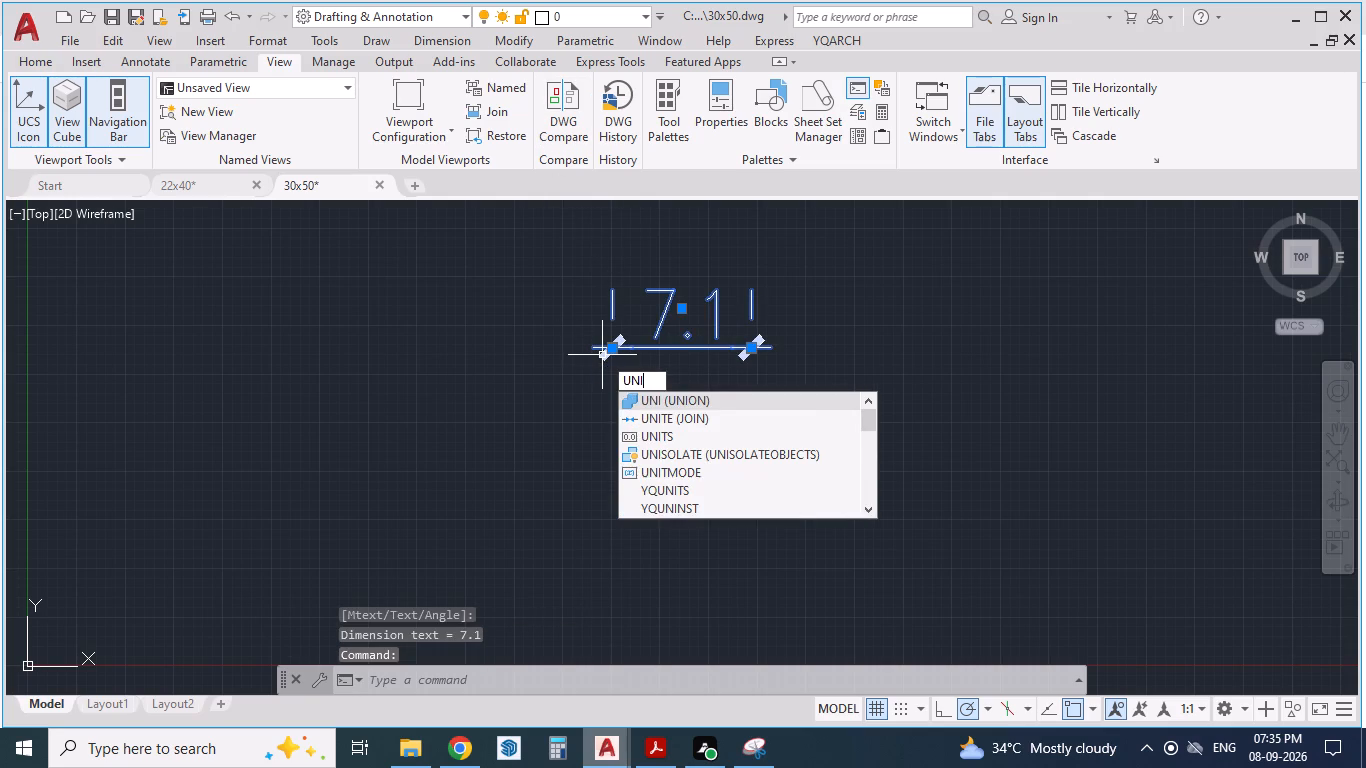
{"action": "key", "text": "t"}
{"action": "key", "text": "s"}
{"action": "key", "text": "Return"}
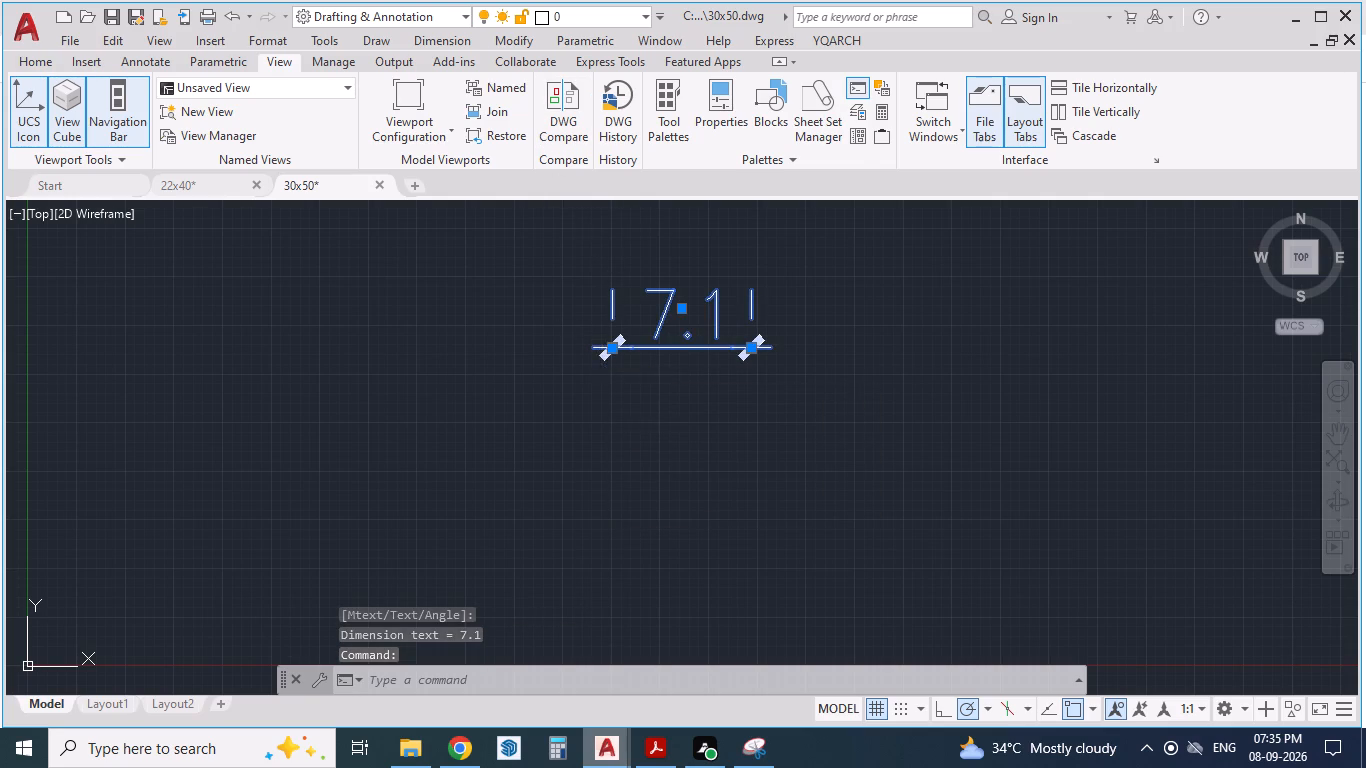
{"action": "left_click", "coordinate": [642, 235]}
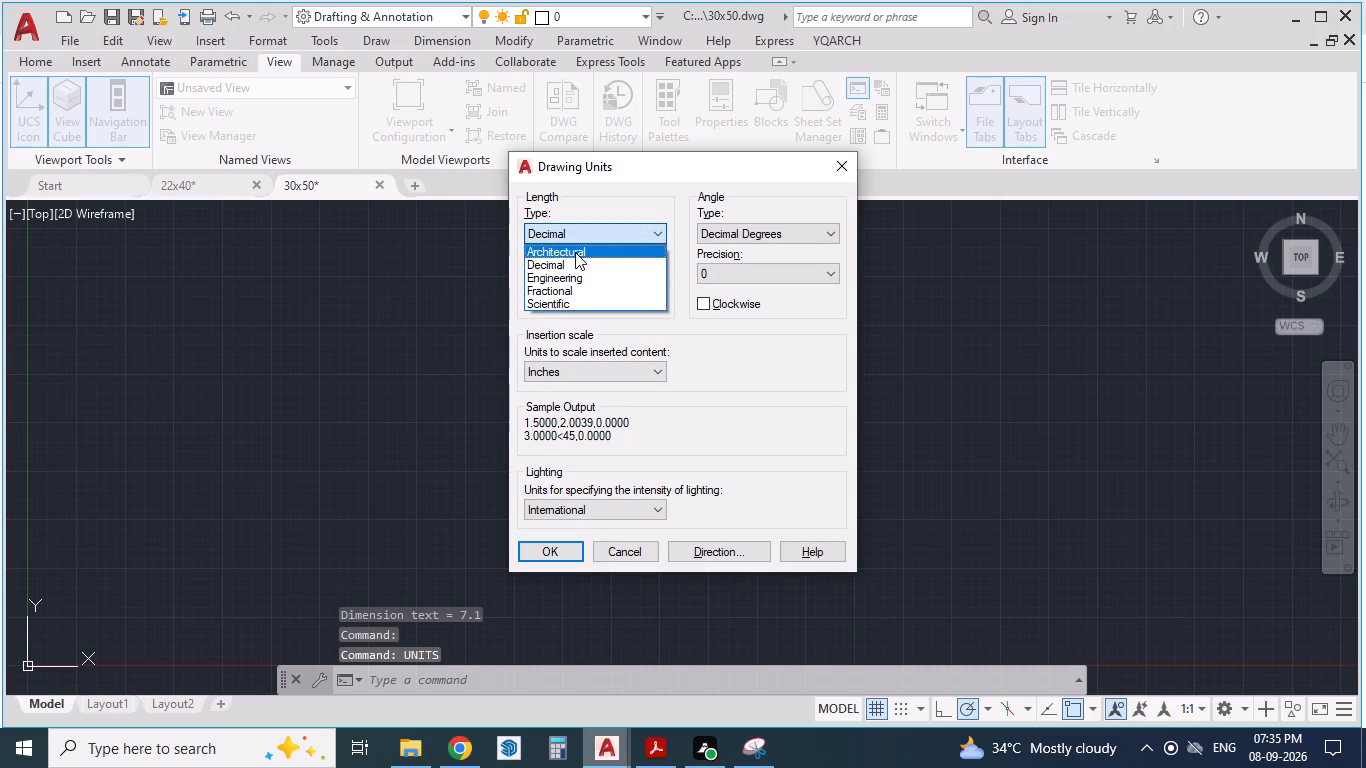
{"action": "left_click", "coordinate": [574, 253]}
{"action": "left_click", "coordinate": [569, 278]}
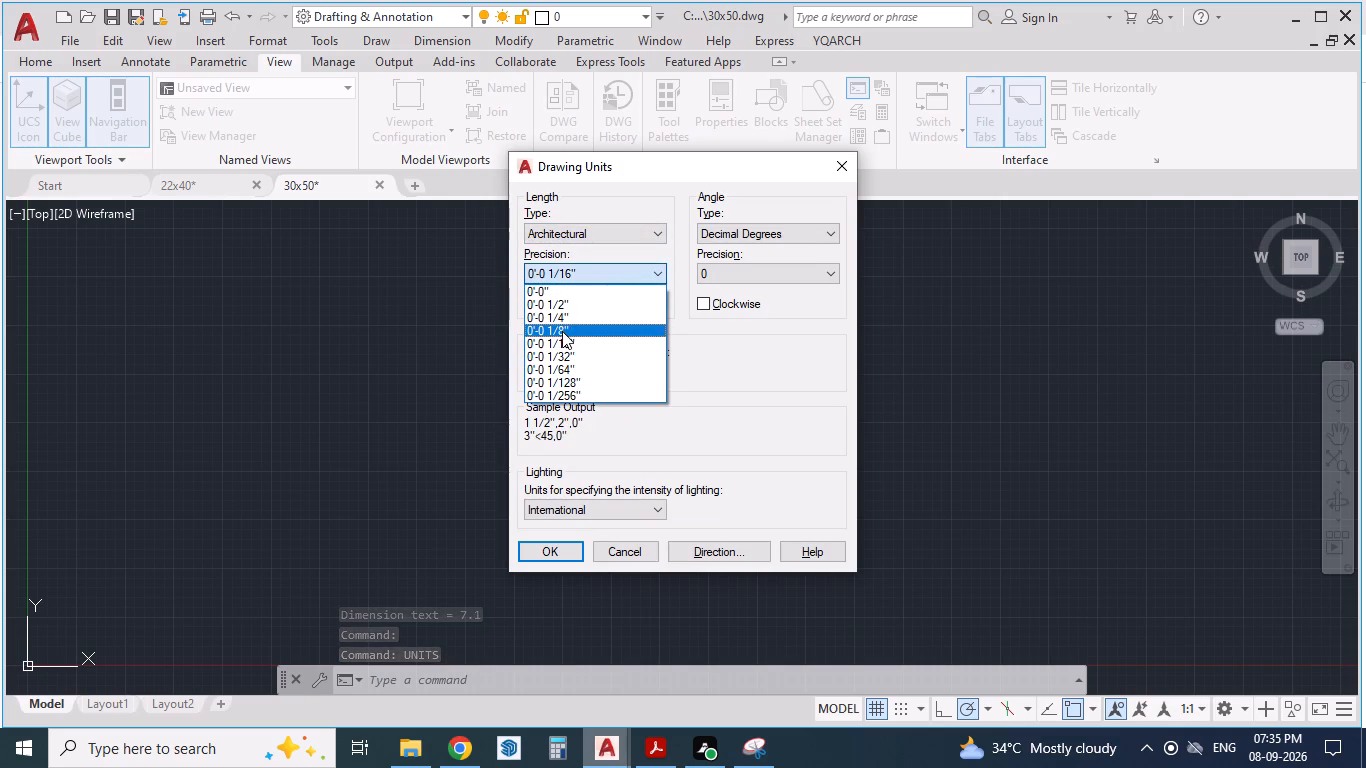
{"action": "left_click", "coordinate": [563, 319]}
{"action": "left_click", "coordinate": [551, 567]}
{"action": "left_click", "coordinate": [551, 559]}
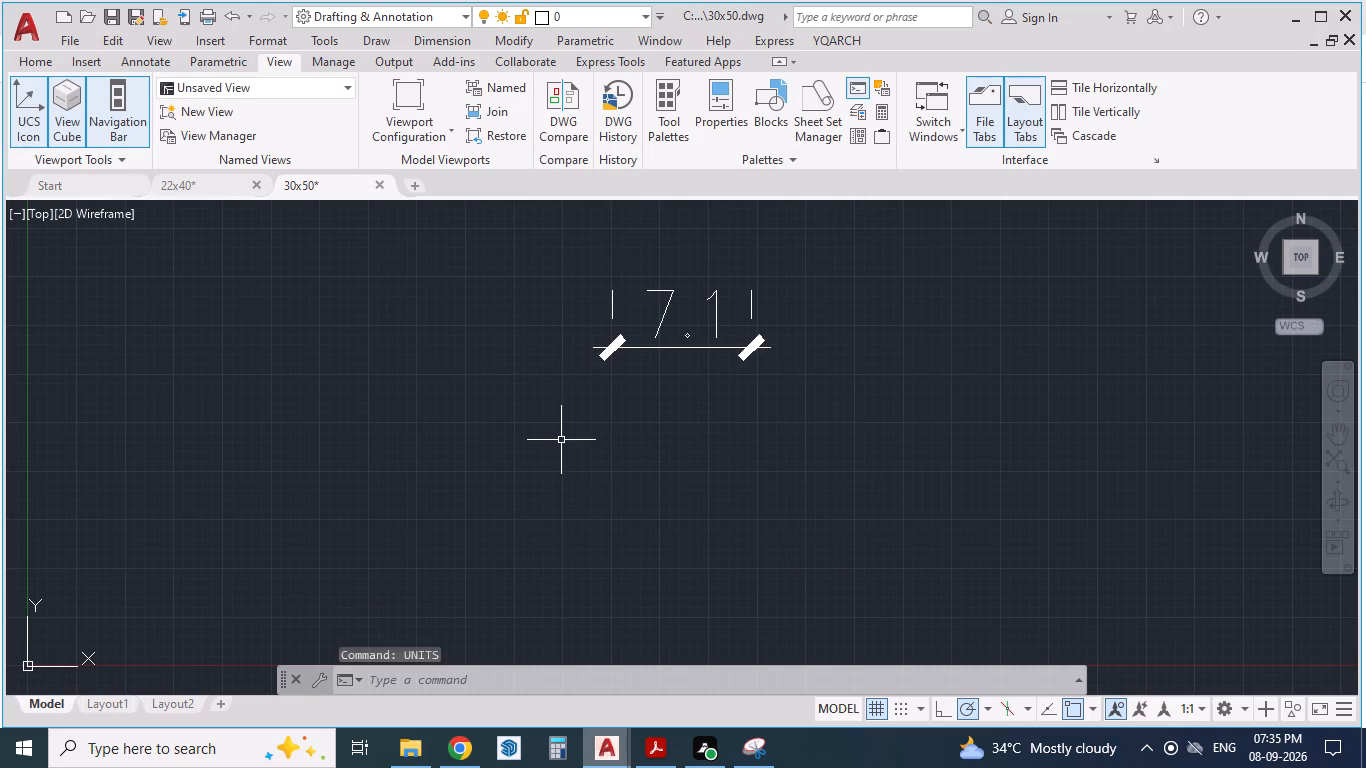
Make the yqi0 dimension style current, discarding its overrides, and set its primary unit format to Architectural.
{"action": "key", "text": "d"}
{"action": "key", "text": "Return"}
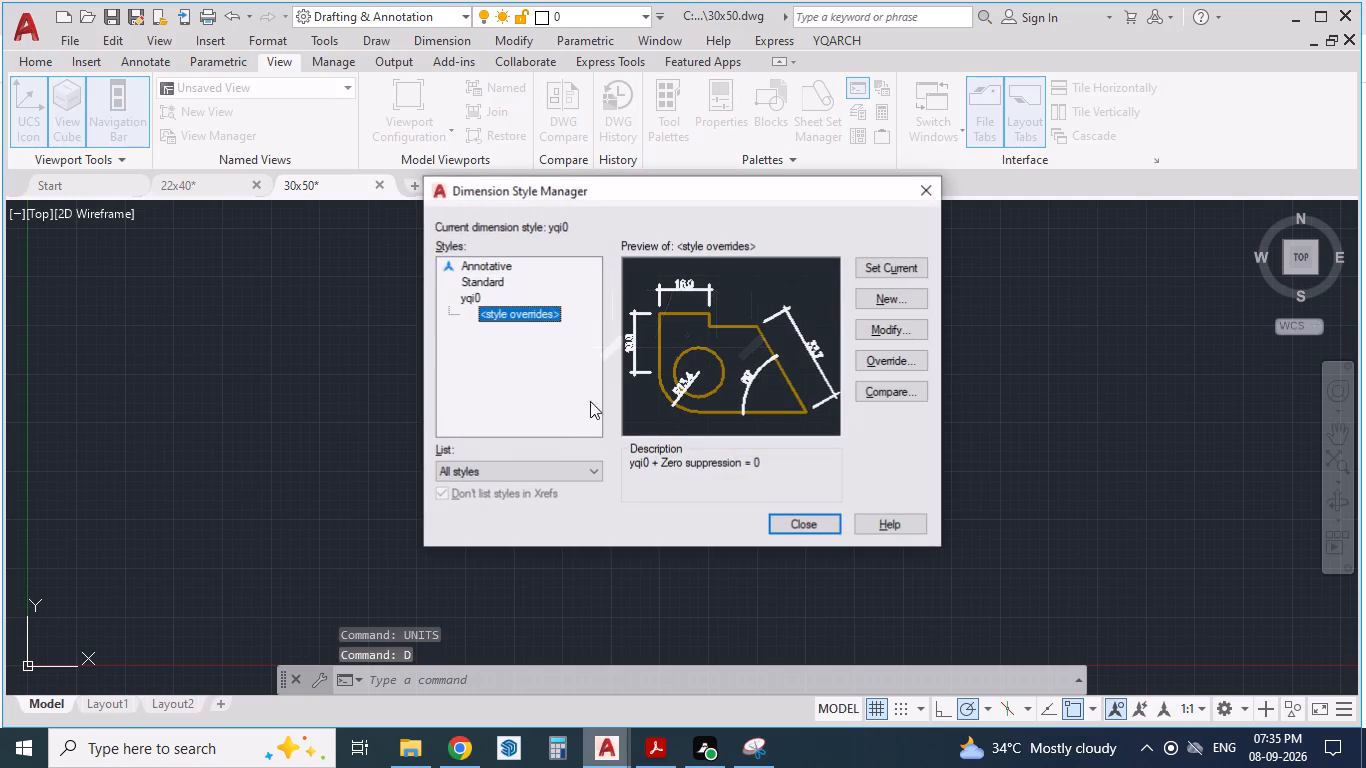
{"action": "double_click", "coordinate": [465, 296]}
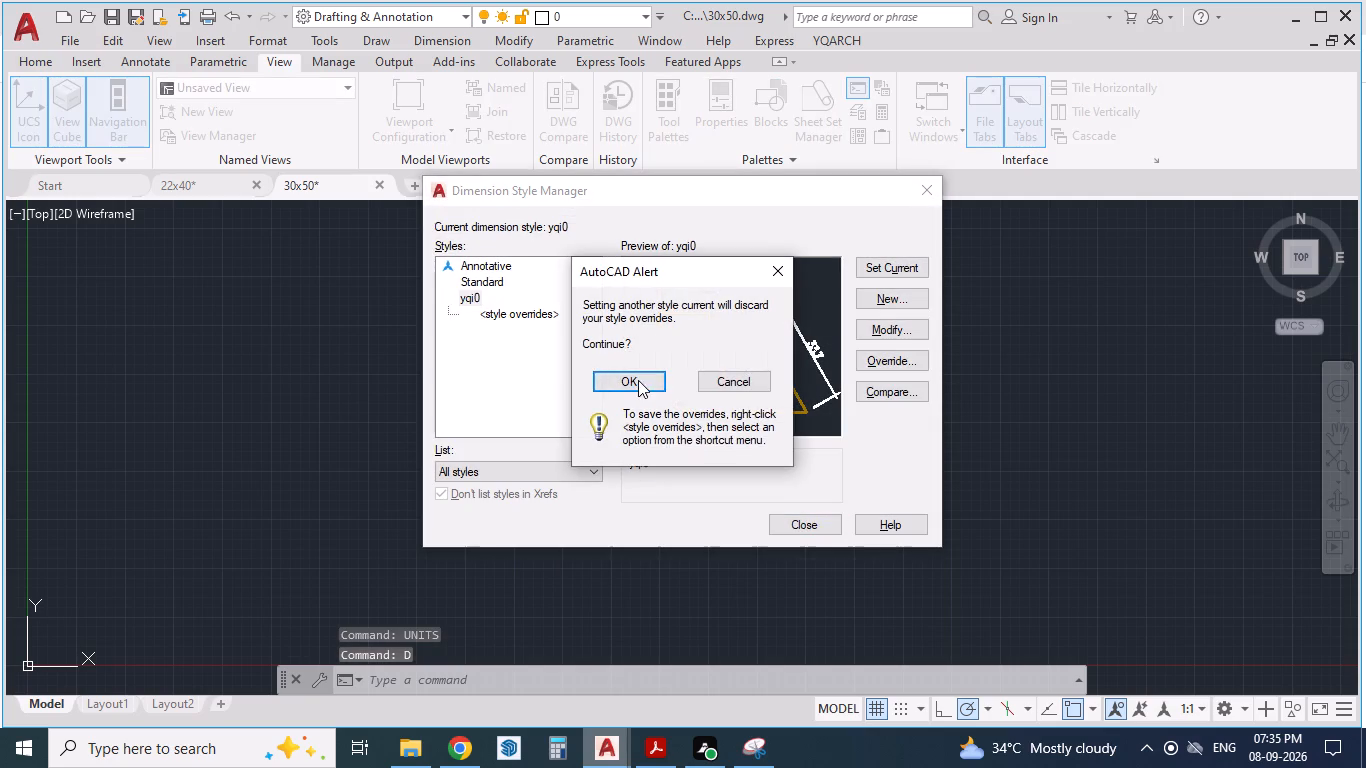
{"action": "left_click", "coordinate": [638, 380]}
{"action": "left_click", "coordinate": [886, 328]}
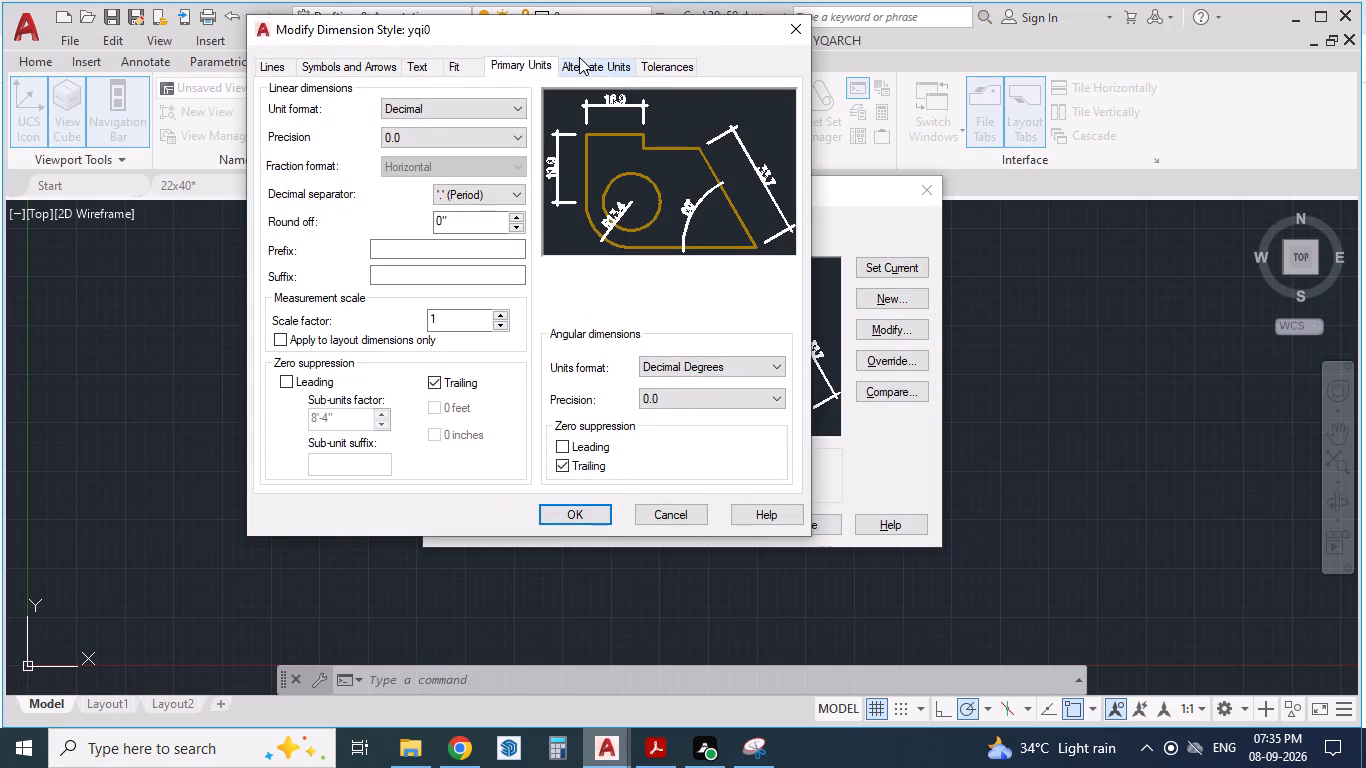
{"action": "left_click", "coordinate": [437, 107]}
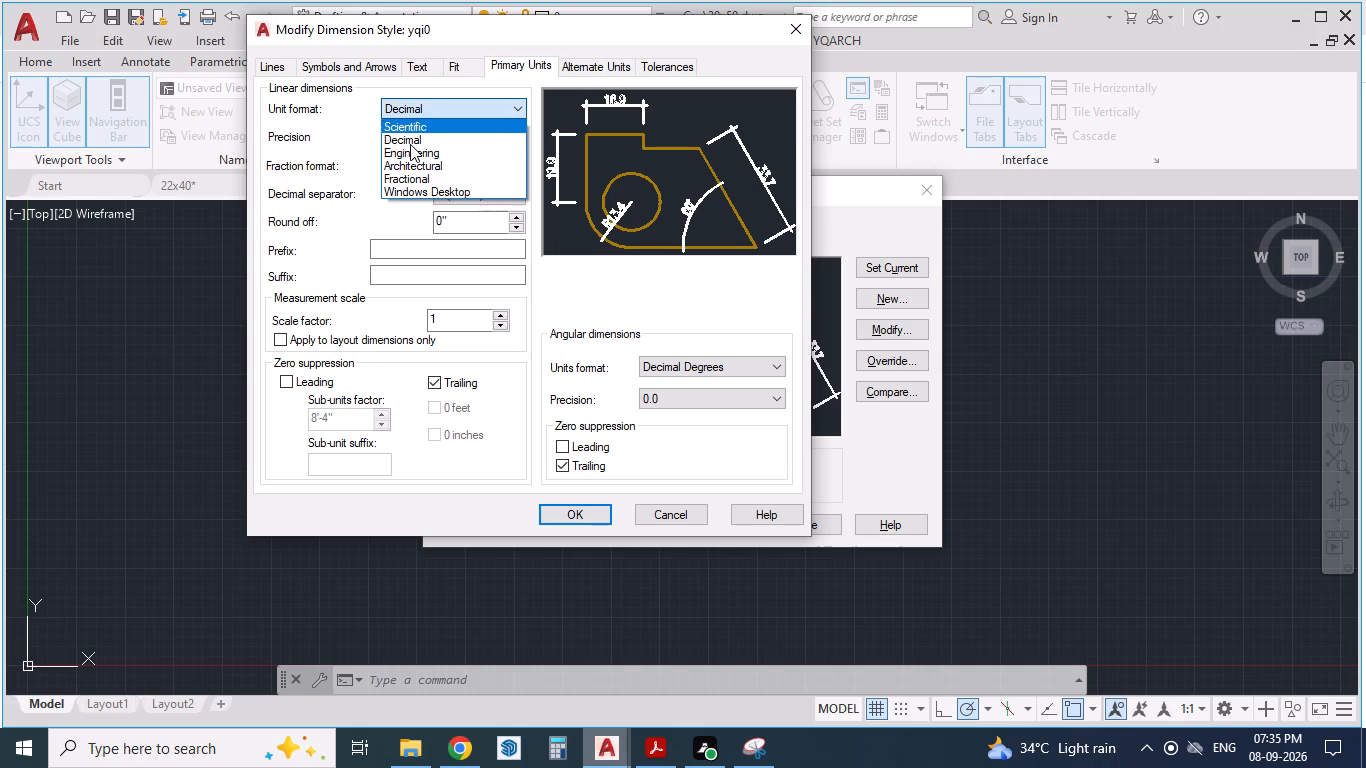
{"action": "left_click", "coordinate": [408, 163]}
Set the yqi0 dimension style's text height to 4".
{"action": "left_click", "coordinate": [459, 68]}
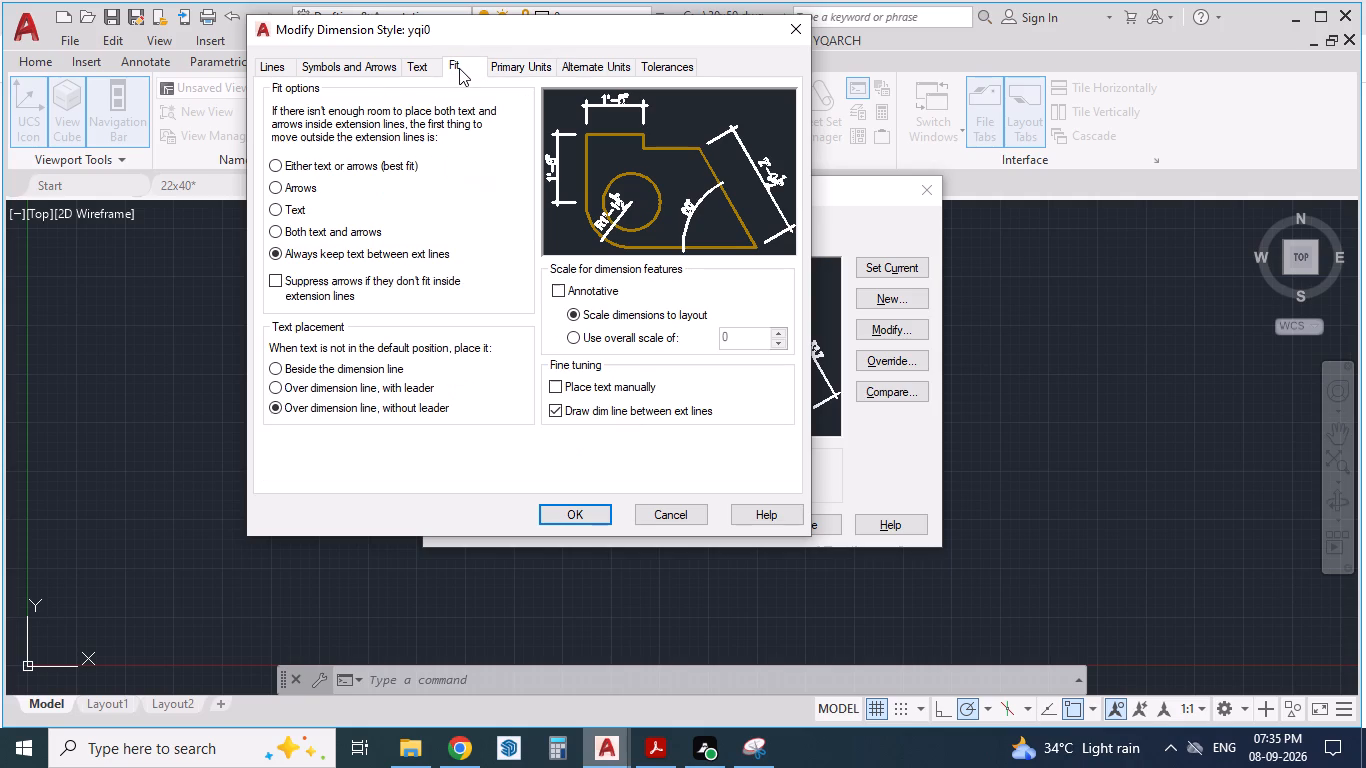
{"action": "left_click", "coordinate": [424, 71]}
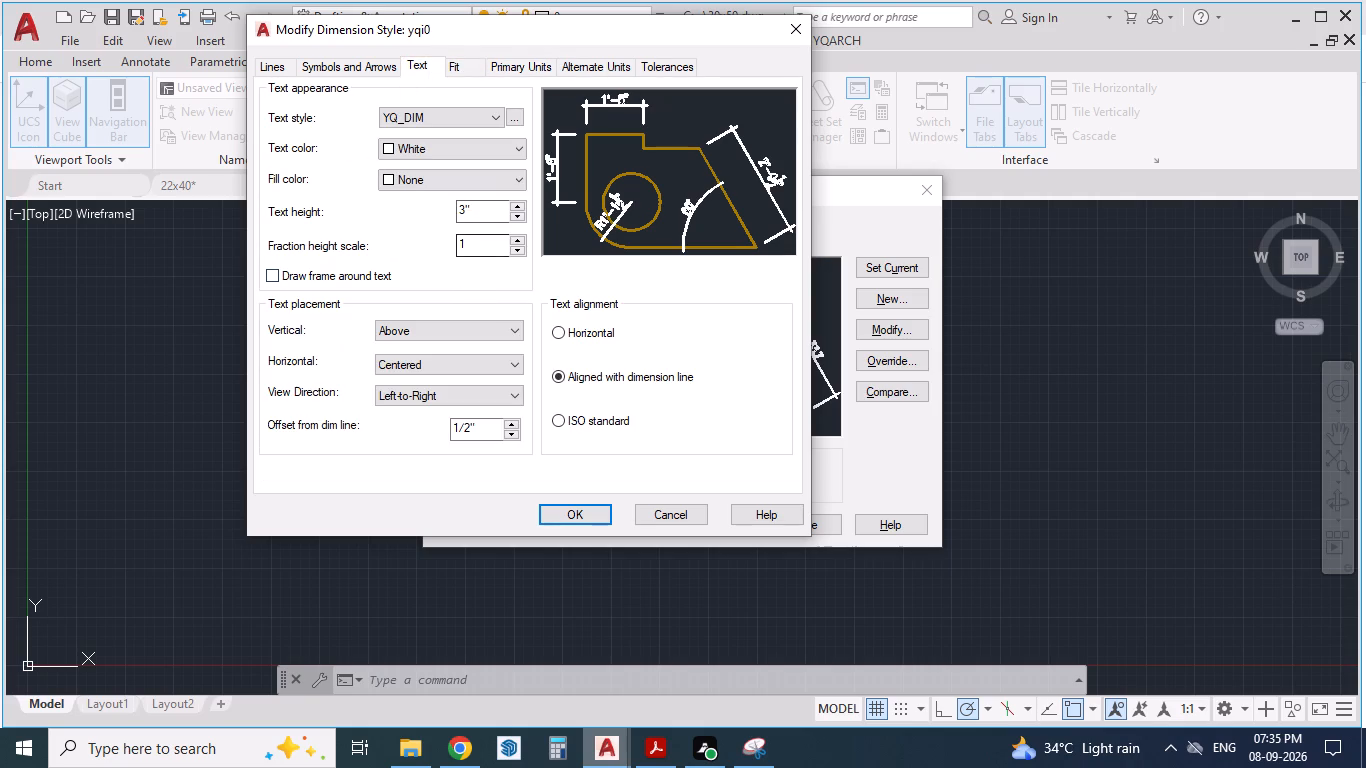
{"action": "left_click_drag", "start_coordinate": [490, 210], "coordinate": [423, 216]}
{"action": "type", "text": "4\""}
Set the yqi0 dimension style's text style to Standard.
{"action": "left_click", "coordinate": [389, 112]}
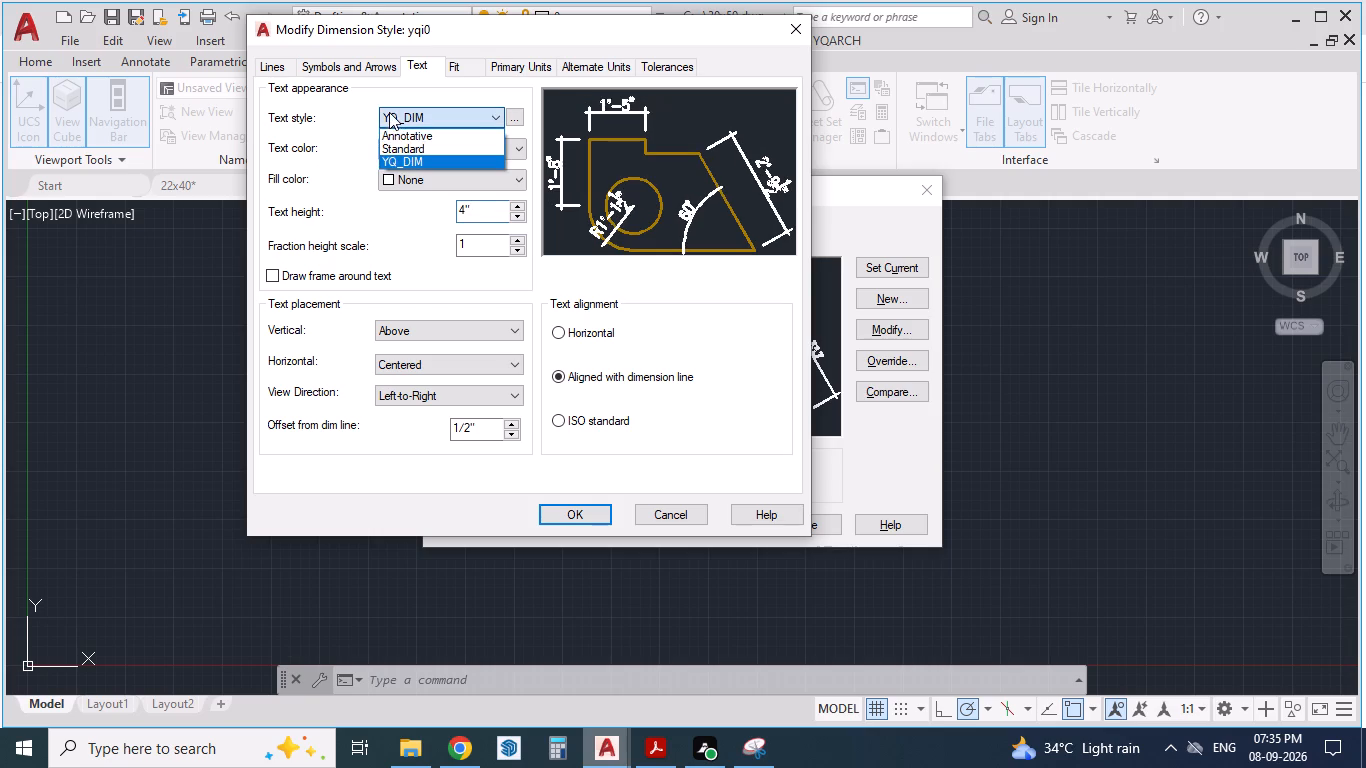
{"action": "left_click", "coordinate": [404, 141]}
{"action": "left_click", "coordinate": [422, 116]}
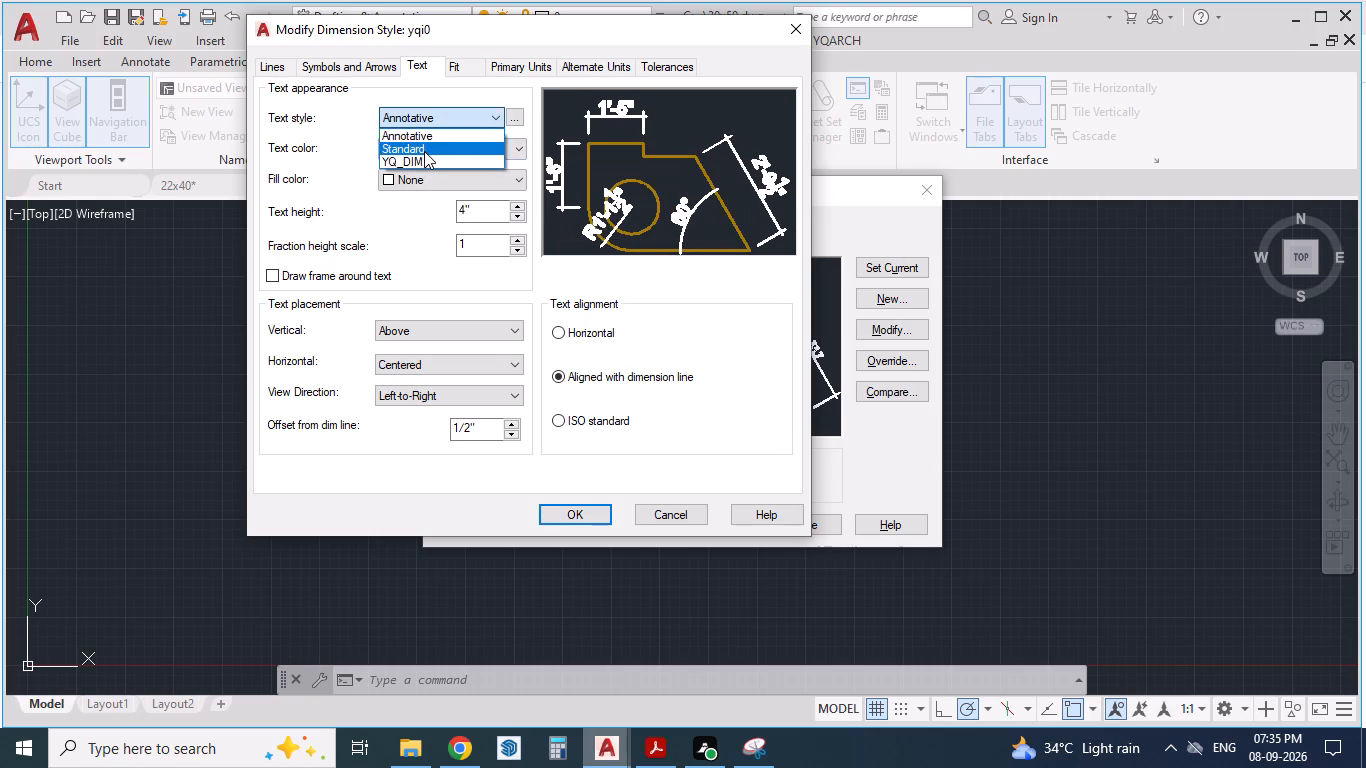
{"action": "left_click", "coordinate": [424, 151]}
Set the yqi0 dimension style's arrowheads to Closed filled with an arrow size of 4".
{"action": "left_click", "coordinate": [372, 58]}
{"action": "left_click", "coordinate": [353, 132]}
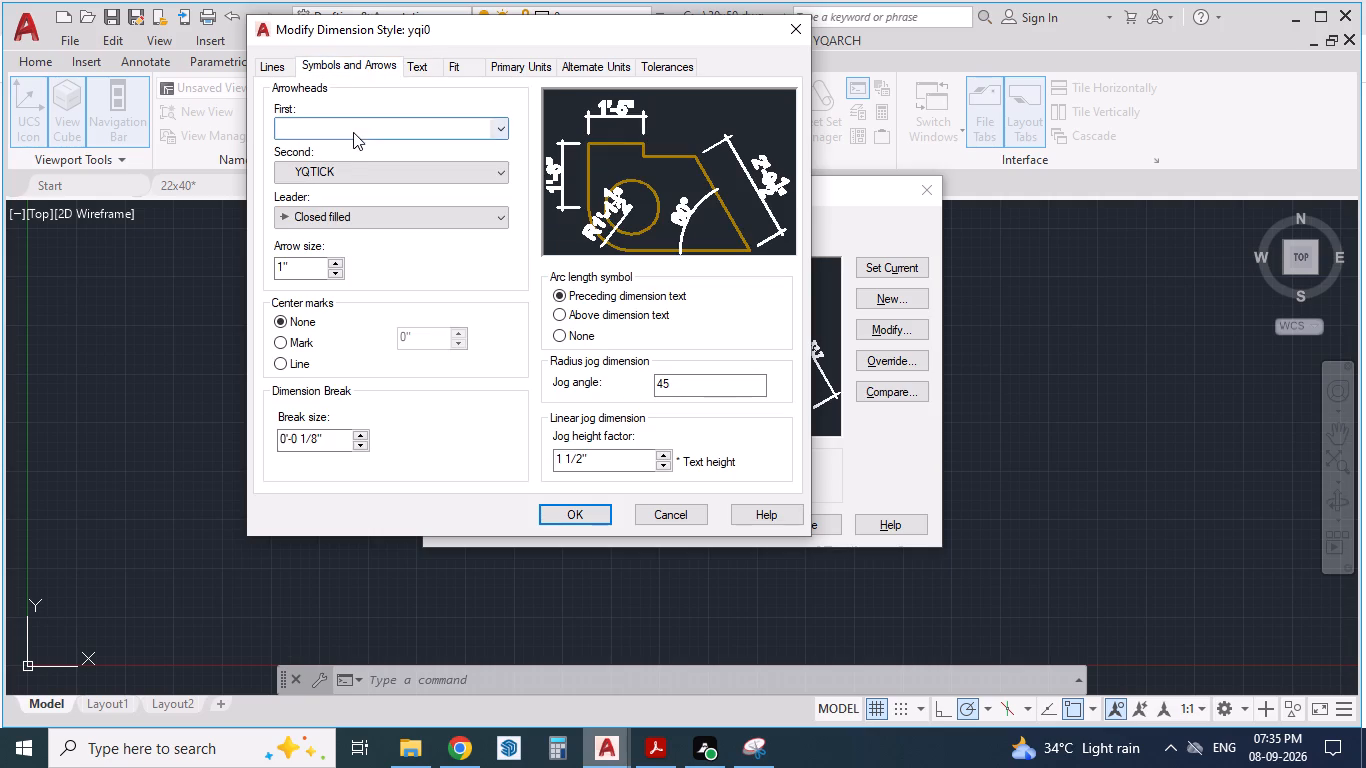
{"action": "left_click", "coordinate": [336, 168]}
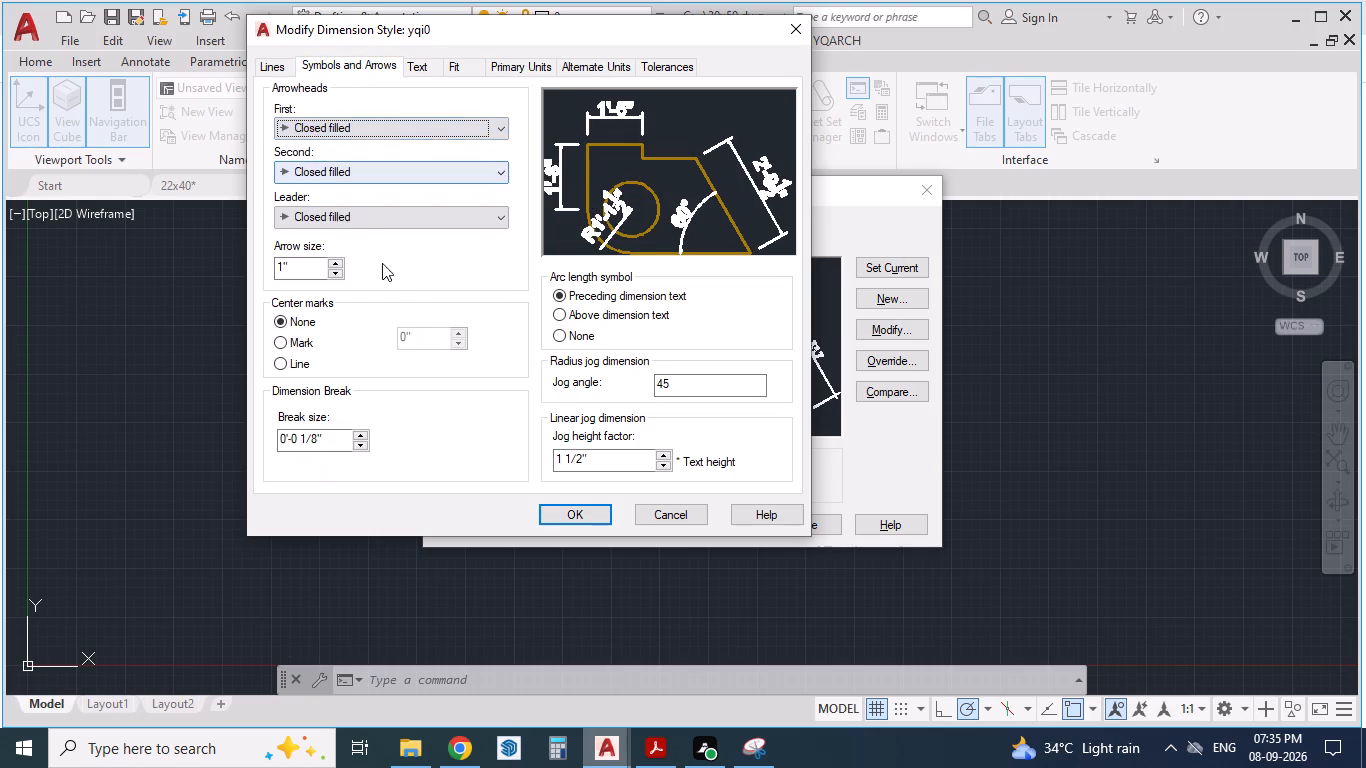
{"action": "left_click_drag", "start_coordinate": [305, 275], "coordinate": [228, 261]}
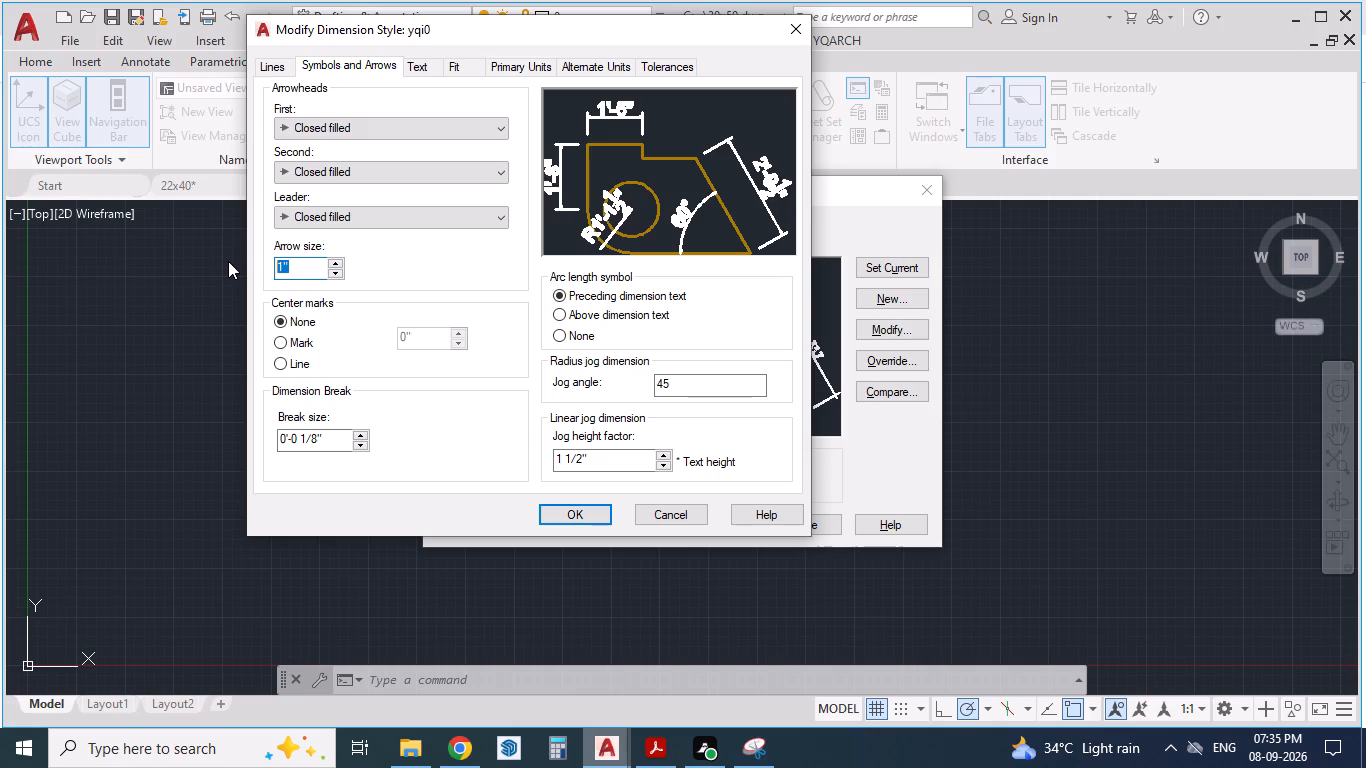
{"action": "type", "text": "4\""}
{"action": "key", "text": "Return"}
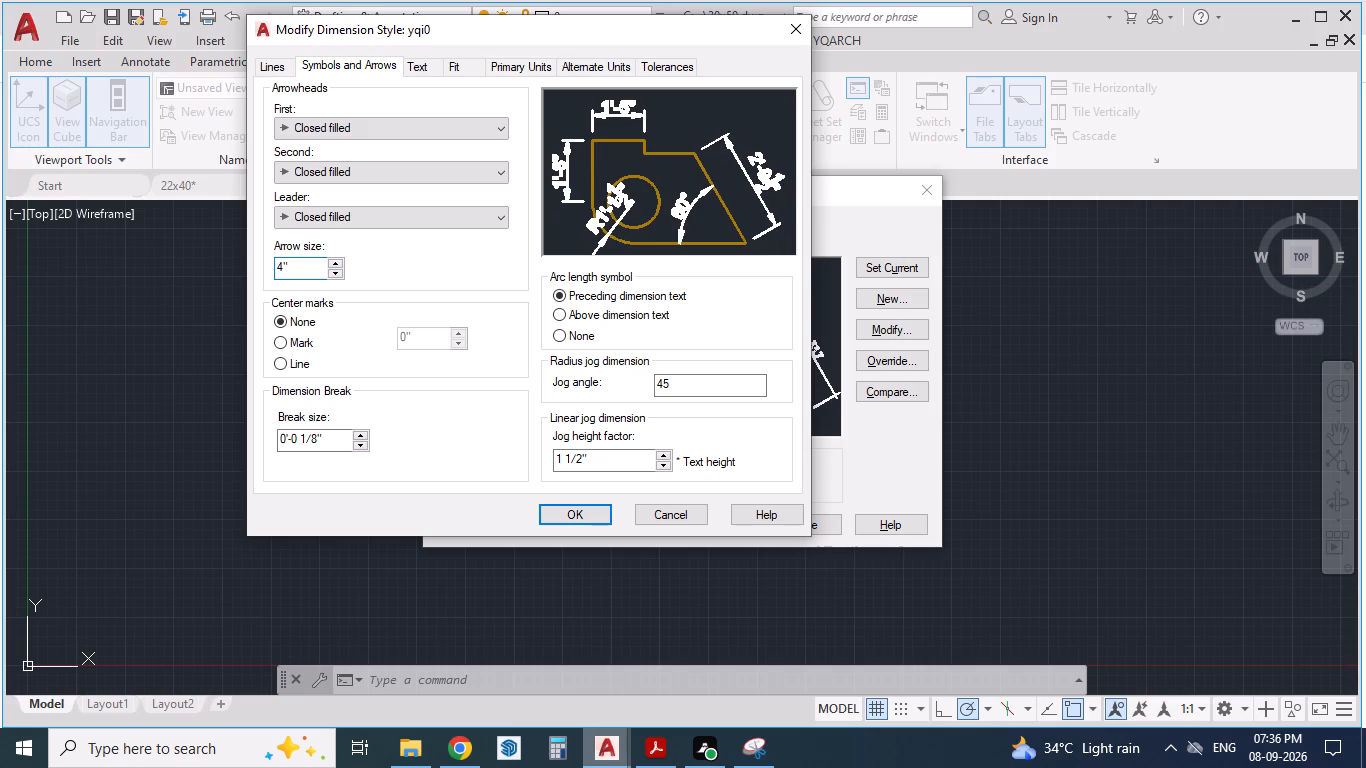
Set the yqi0 dimension style's text height to 6" and its vertical text placement to Centered.
{"action": "left_click", "coordinate": [291, 66]}
{"action": "left_click", "coordinate": [421, 71]}
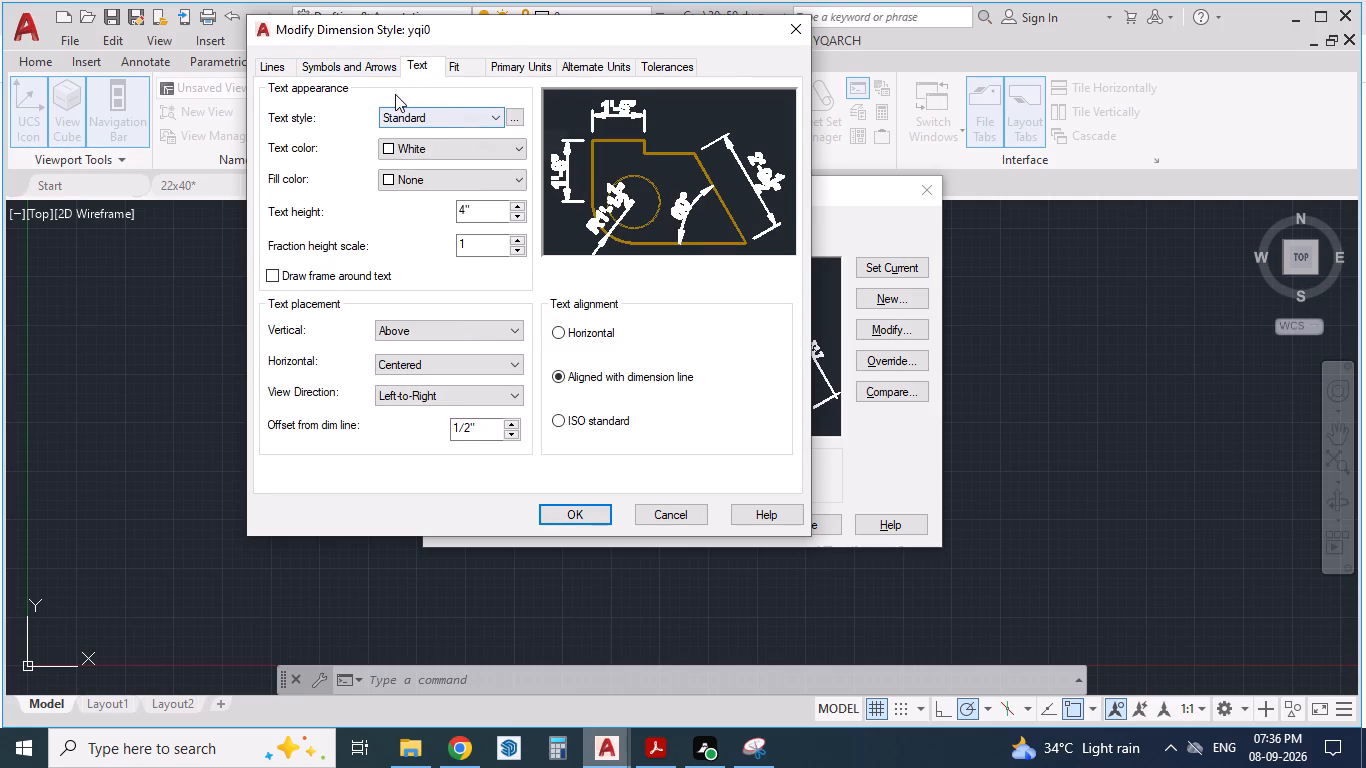
{"action": "left_click_drag", "start_coordinate": [465, 198], "coordinate": [425, 202]}
{"action": "left_click_drag", "start_coordinate": [468, 212], "coordinate": [450, 216]}
{"action": "key", "text": "6"}
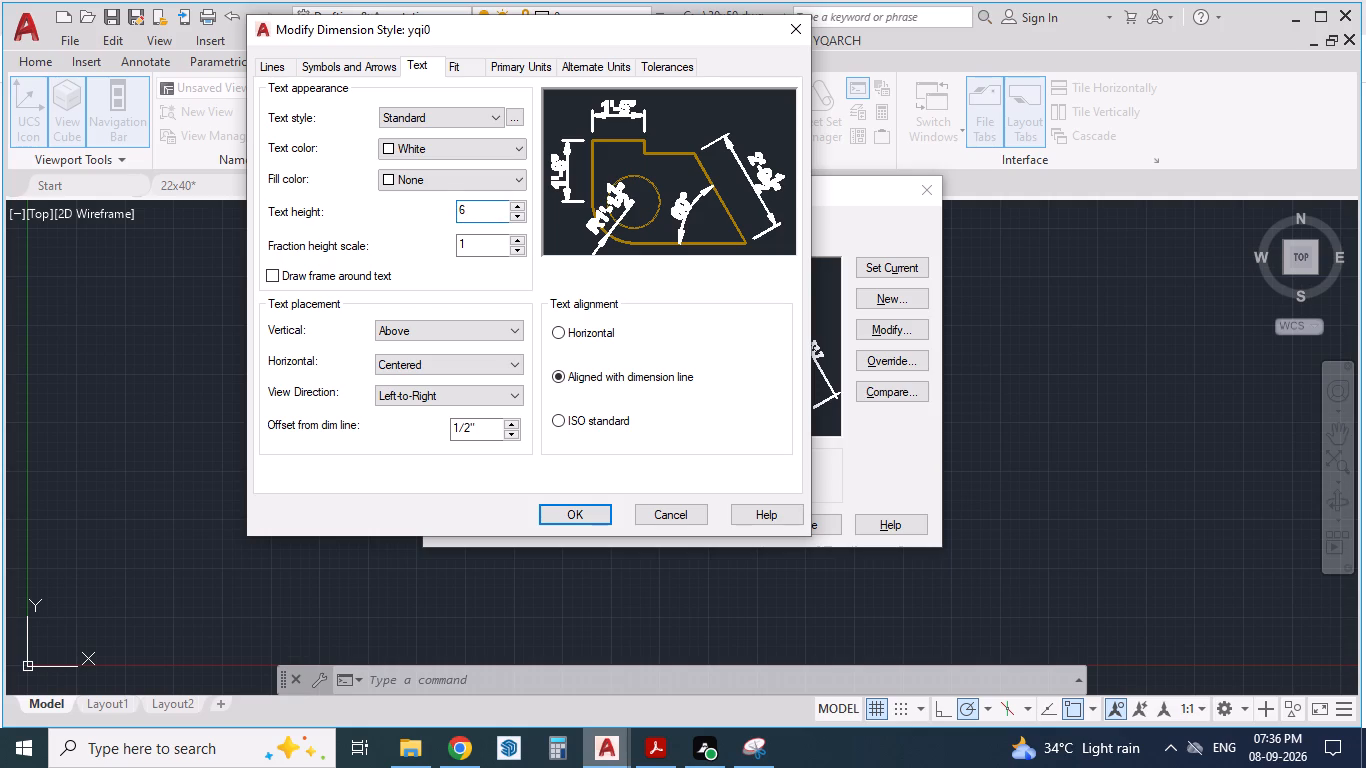
{"action": "key", "text": "shift+quotedbl"}
{"action": "left_click", "coordinate": [413, 340]}
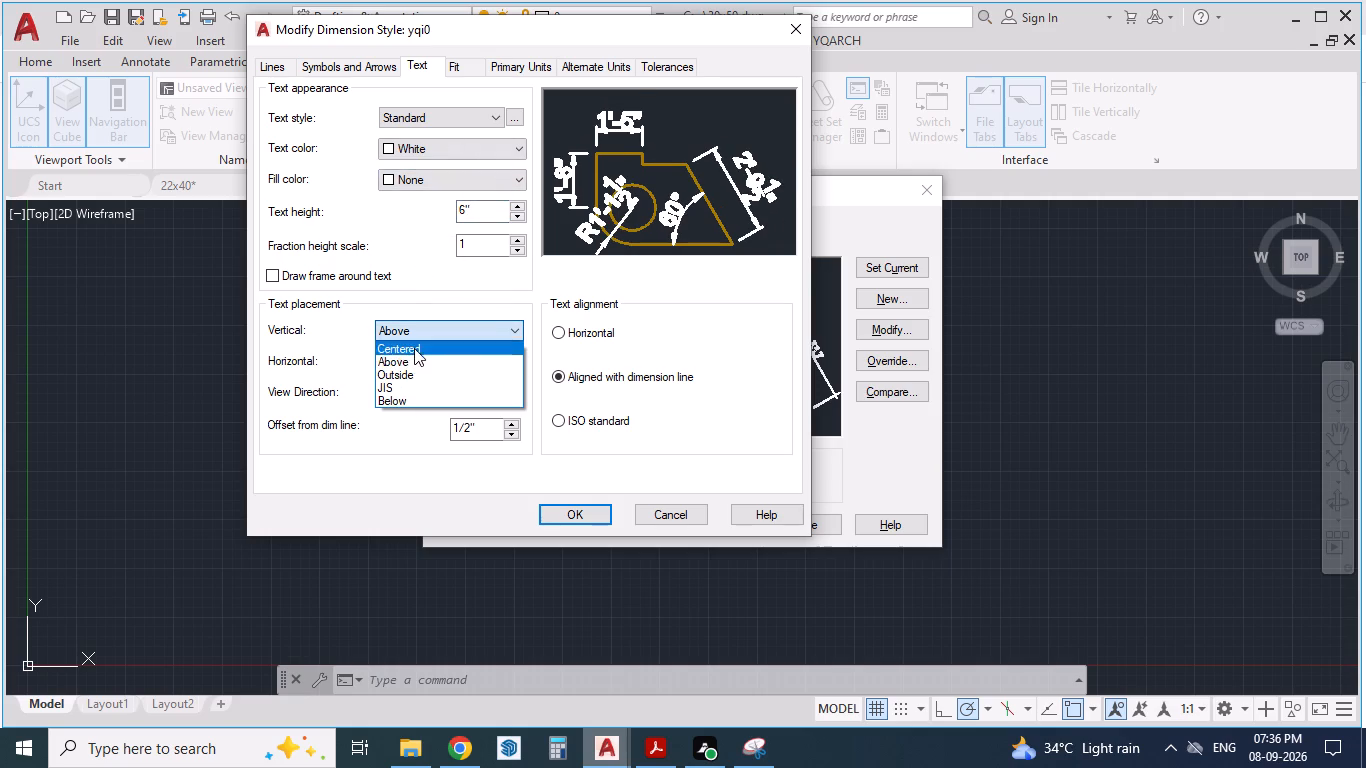
{"action": "left_click", "coordinate": [414, 348]}
Review the remaining yqi0 settings, save the modified style and make it the current dimension style.
{"action": "left_click", "coordinate": [272, 70]}
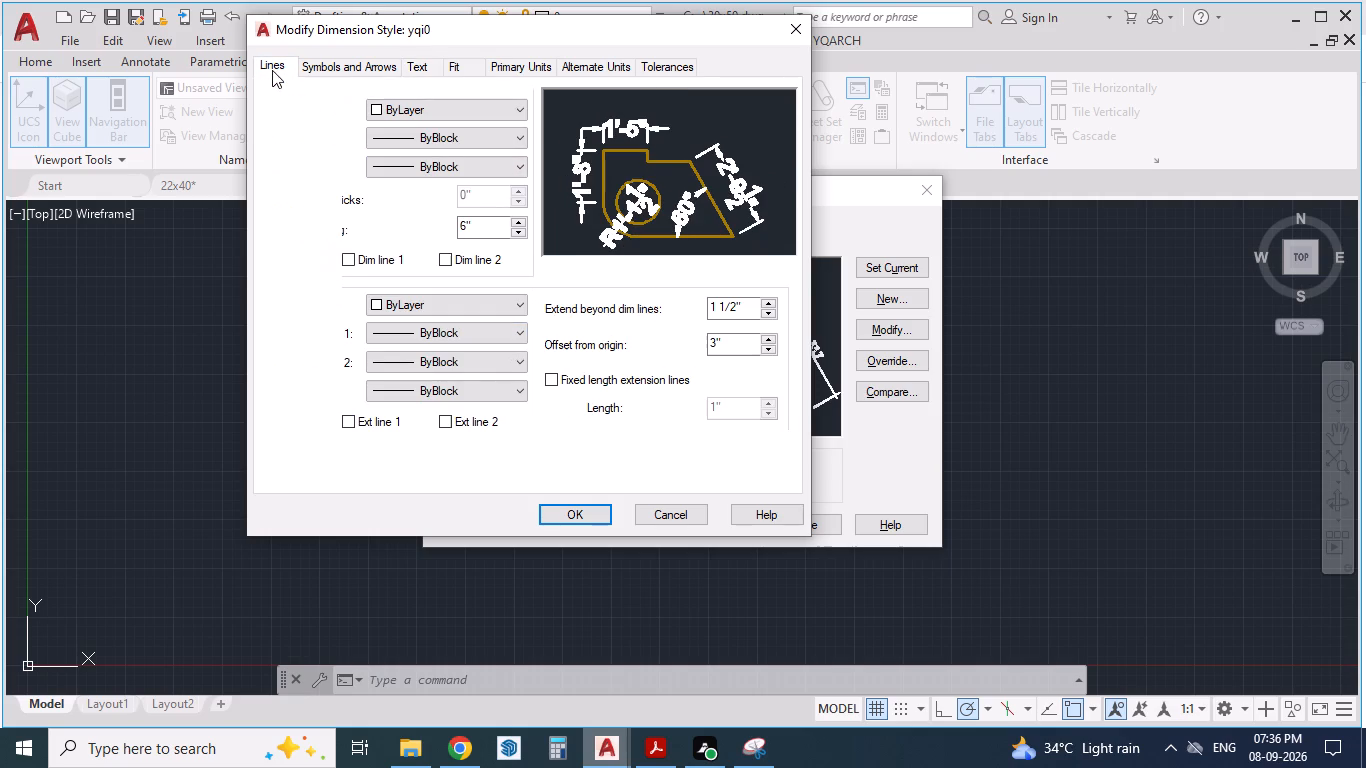
{"action": "left_click", "coordinate": [325, 67]}
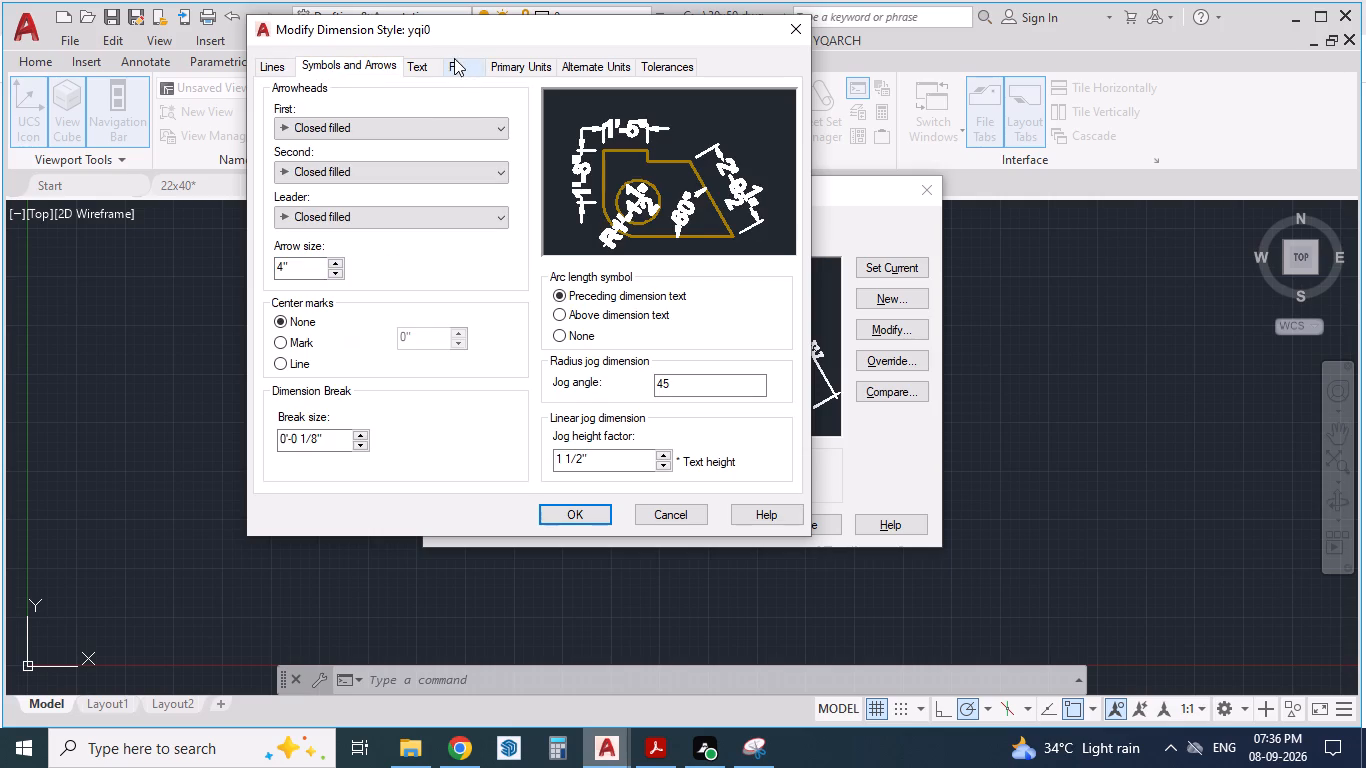
{"action": "left_click", "coordinate": [423, 68]}
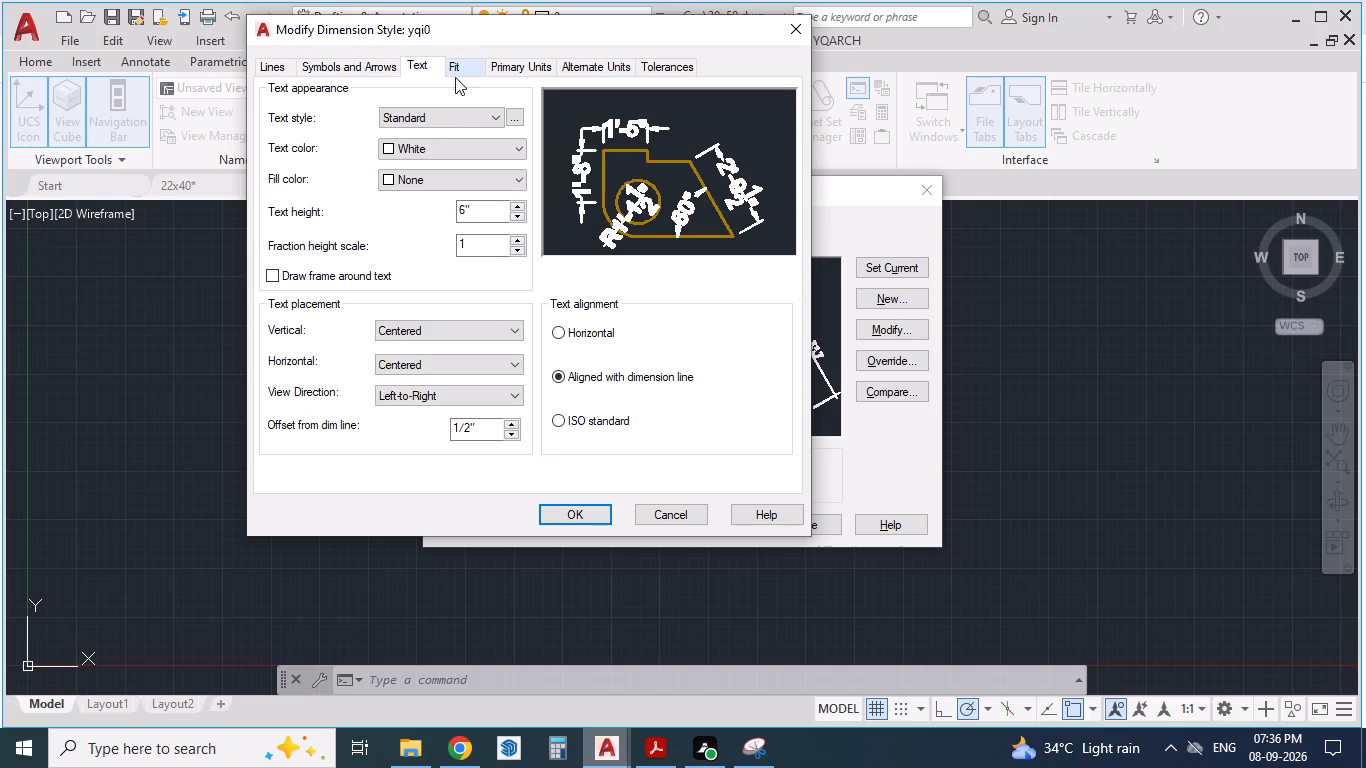
{"action": "left_click", "coordinate": [468, 61]}
{"action": "left_click", "coordinate": [509, 68]}
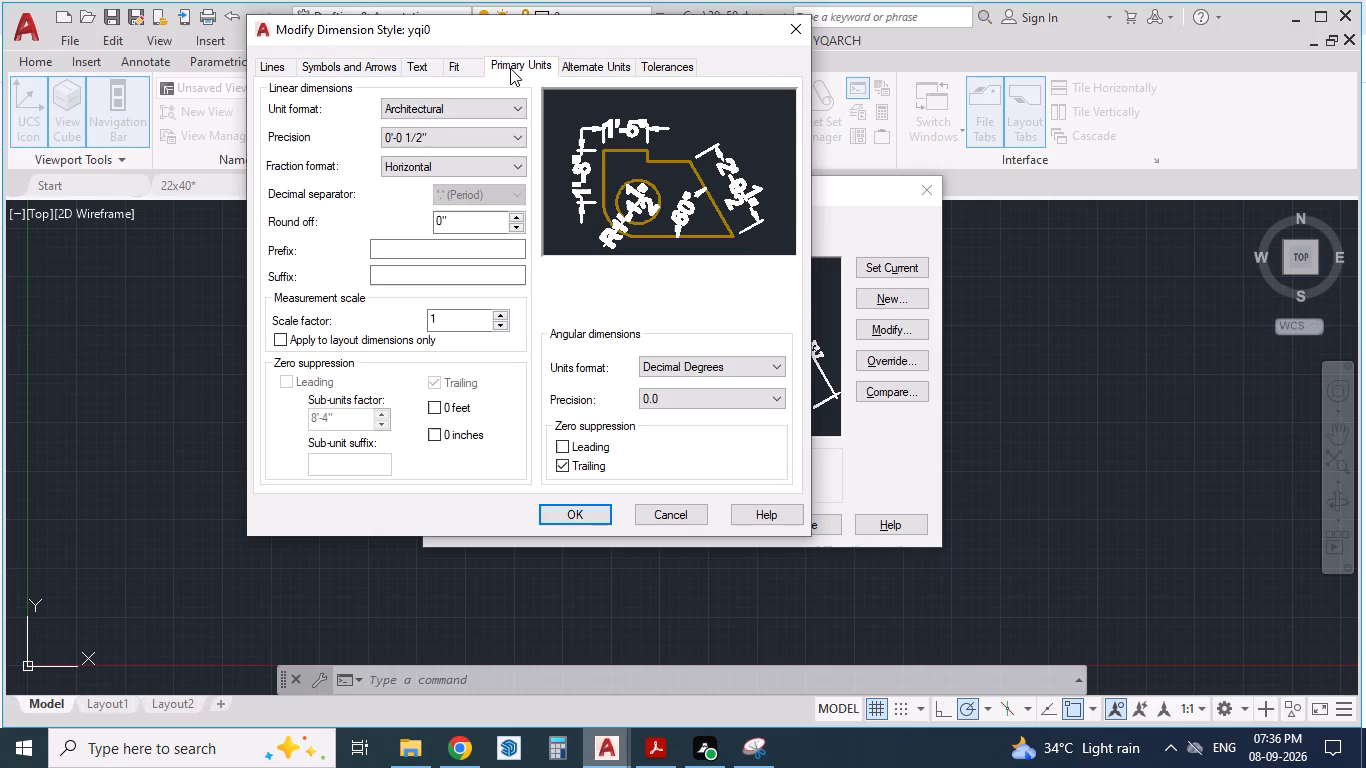
{"action": "left_click", "coordinate": [588, 512]}
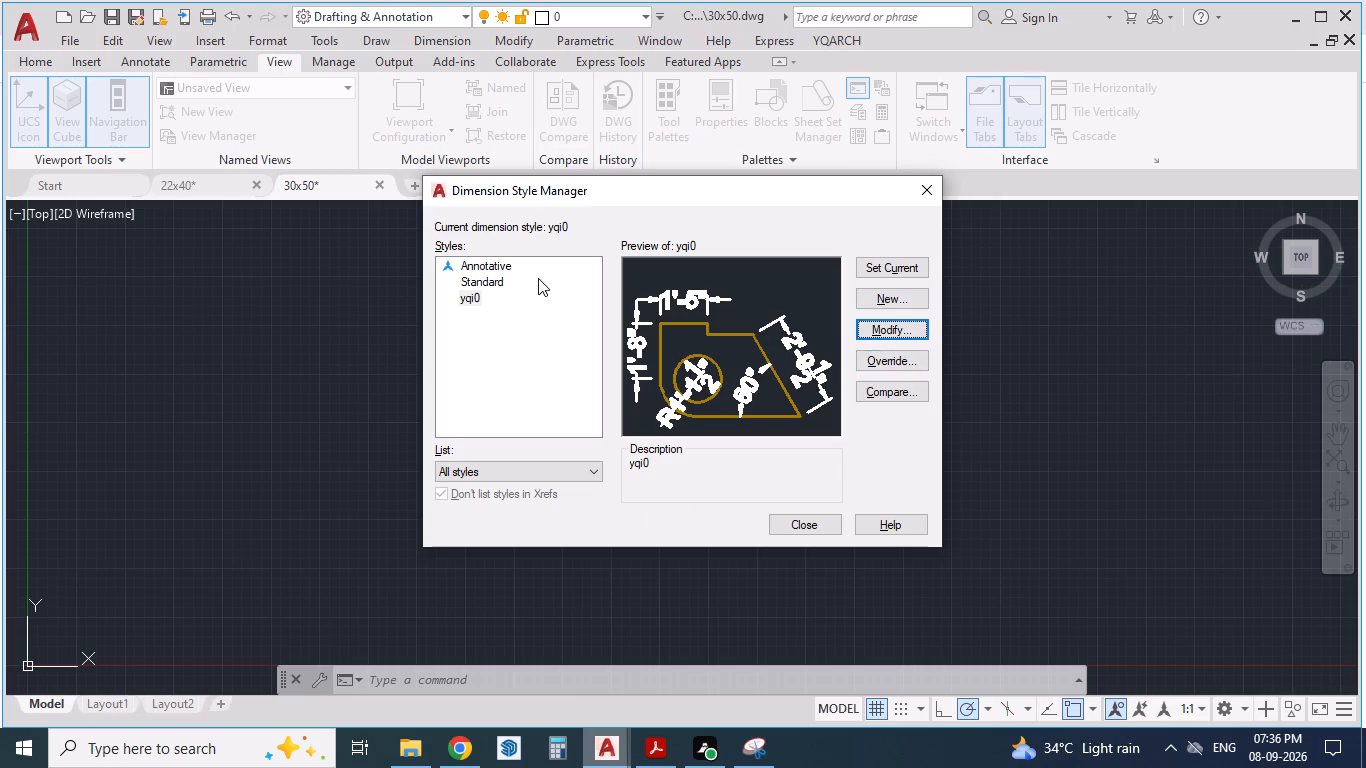
{"action": "left_click", "coordinate": [477, 294]}
{"action": "left_click", "coordinate": [886, 269]}
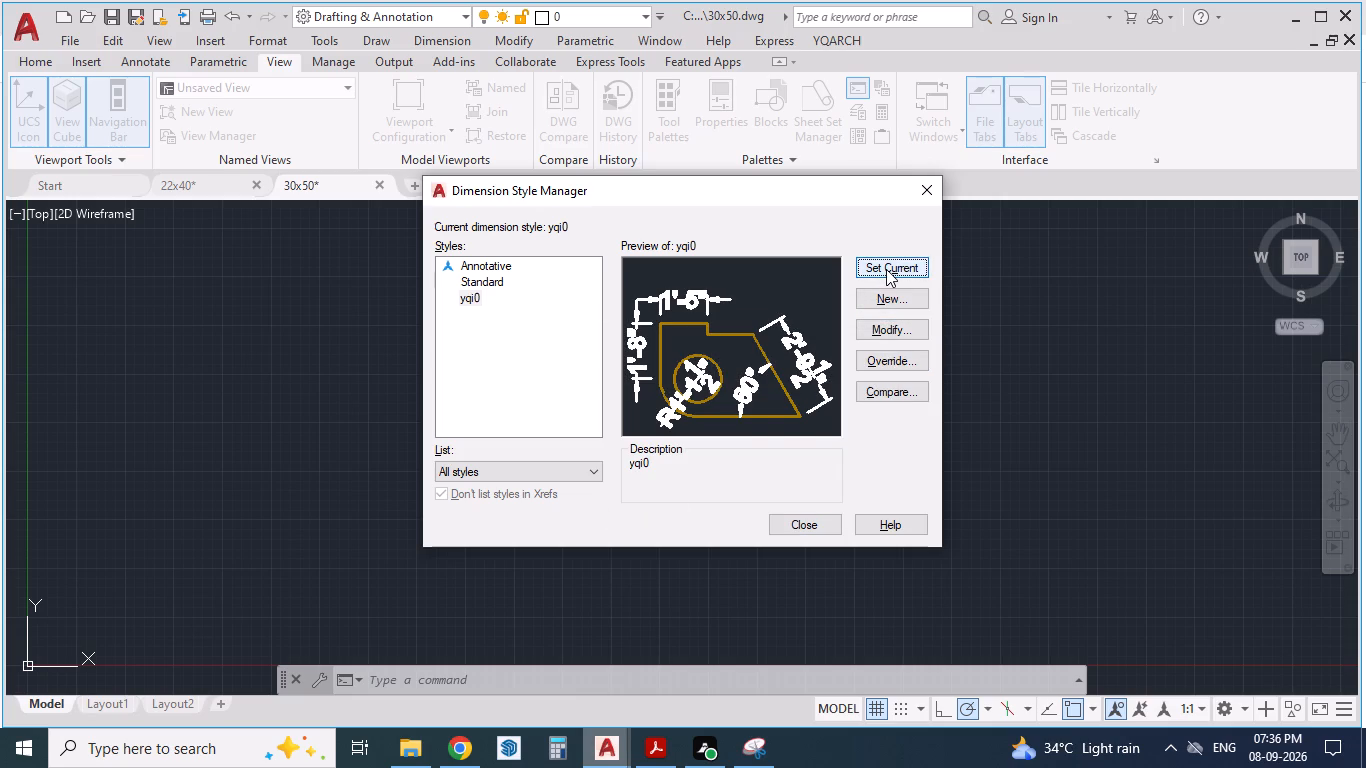
{"action": "left_click", "coordinate": [802, 525]}
Delete the horizontal test dimension from the drawing.
{"action": "scroll", "coordinate": [637, 429], "scroll_direction": "down", "scroll_amount": 1}
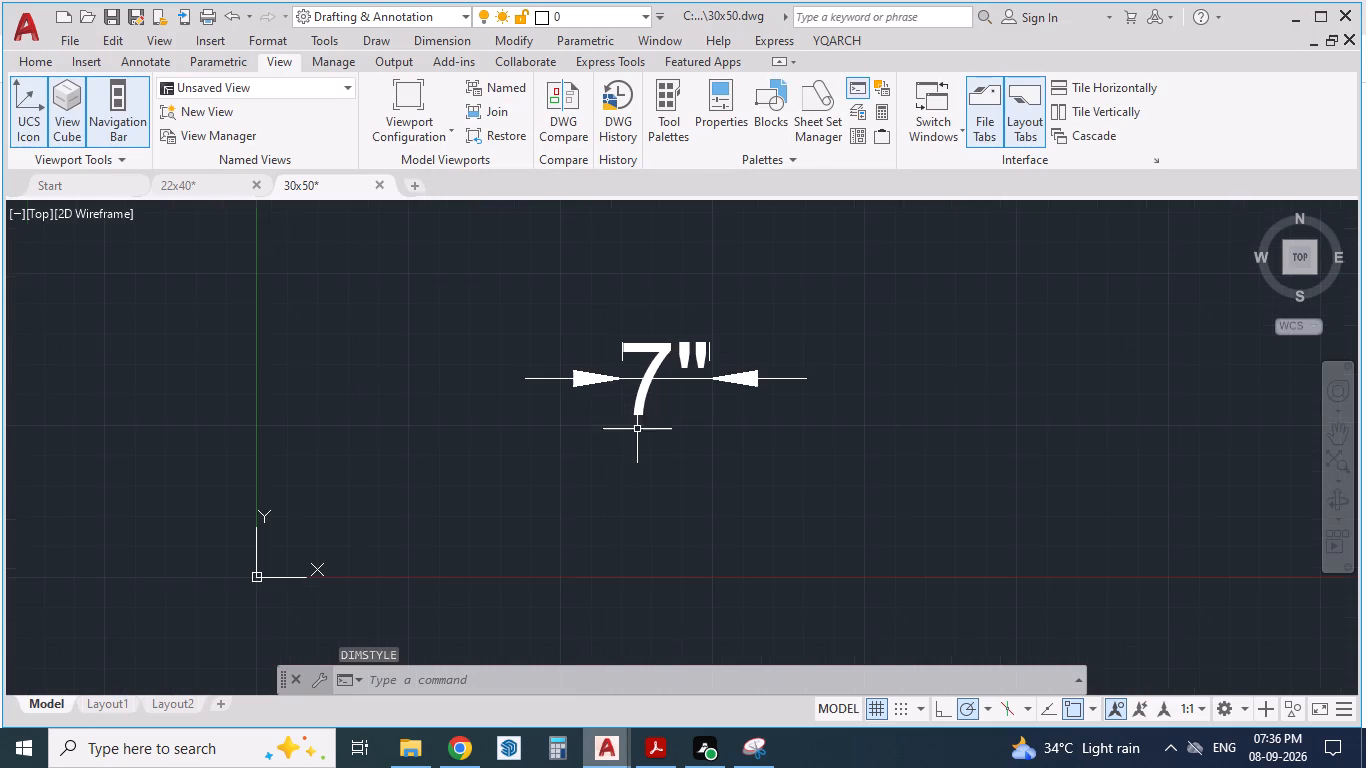
{"action": "left_click", "coordinate": [794, 285]}
{"action": "left_click", "coordinate": [563, 383]}
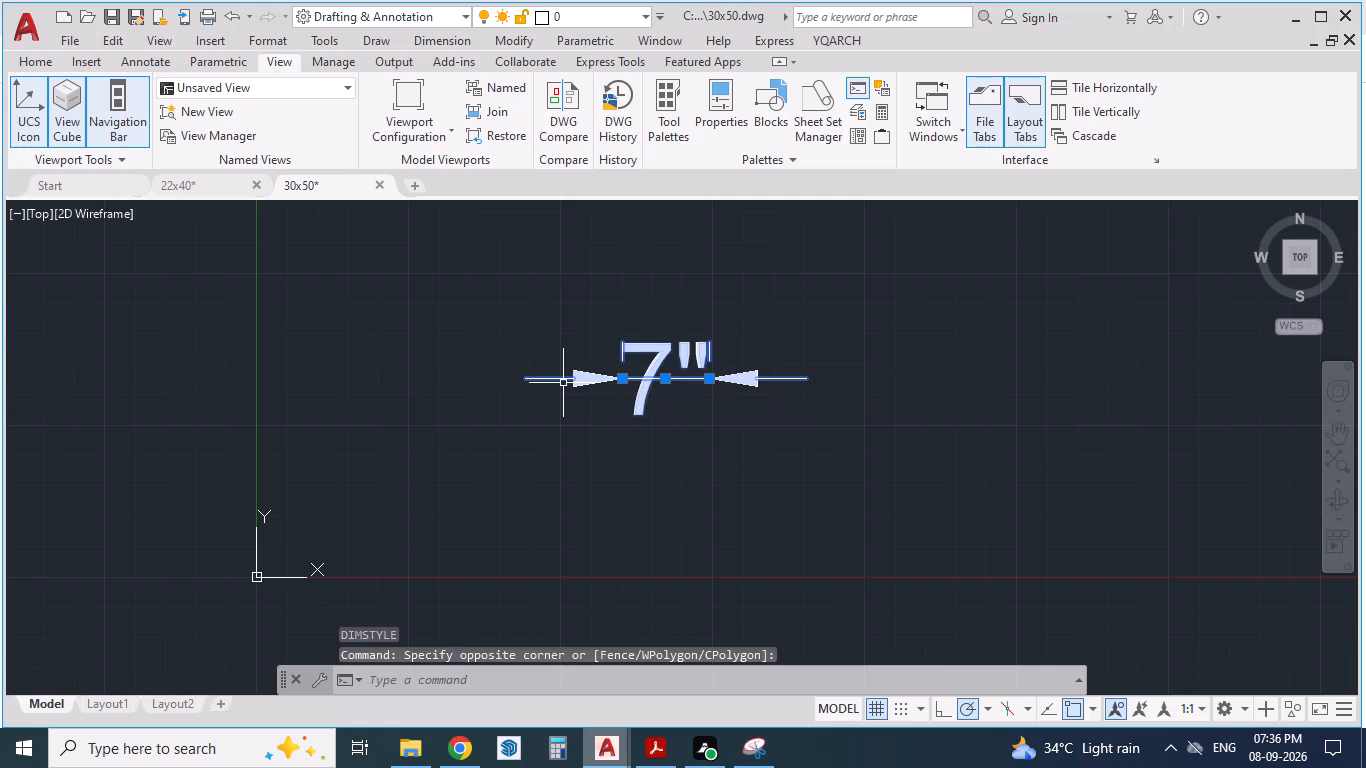
{"action": "key", "text": "Delete"}
Zoom the empty drawing to its extents and widen the view of the drafting area.
{"action": "scroll", "coordinate": [565, 406], "scroll_direction": "down", "scroll_amount": 2}
{"action": "scroll", "coordinate": [558, 524], "scroll_direction": "down", "scroll_amount": 2}
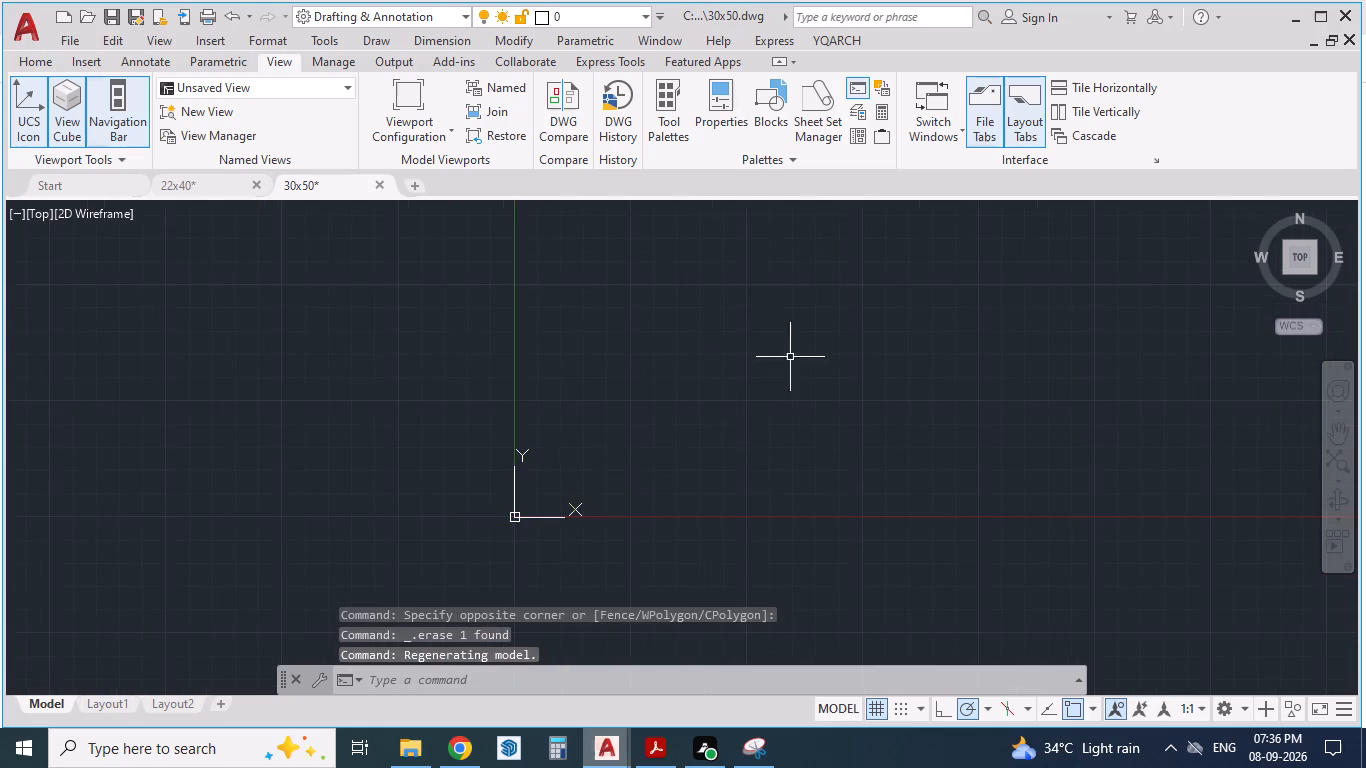
{"action": "middle_click_drag", "start_coordinate": [753, 340], "coordinate": [576, 500]}
{"action": "key", "text": "z"}
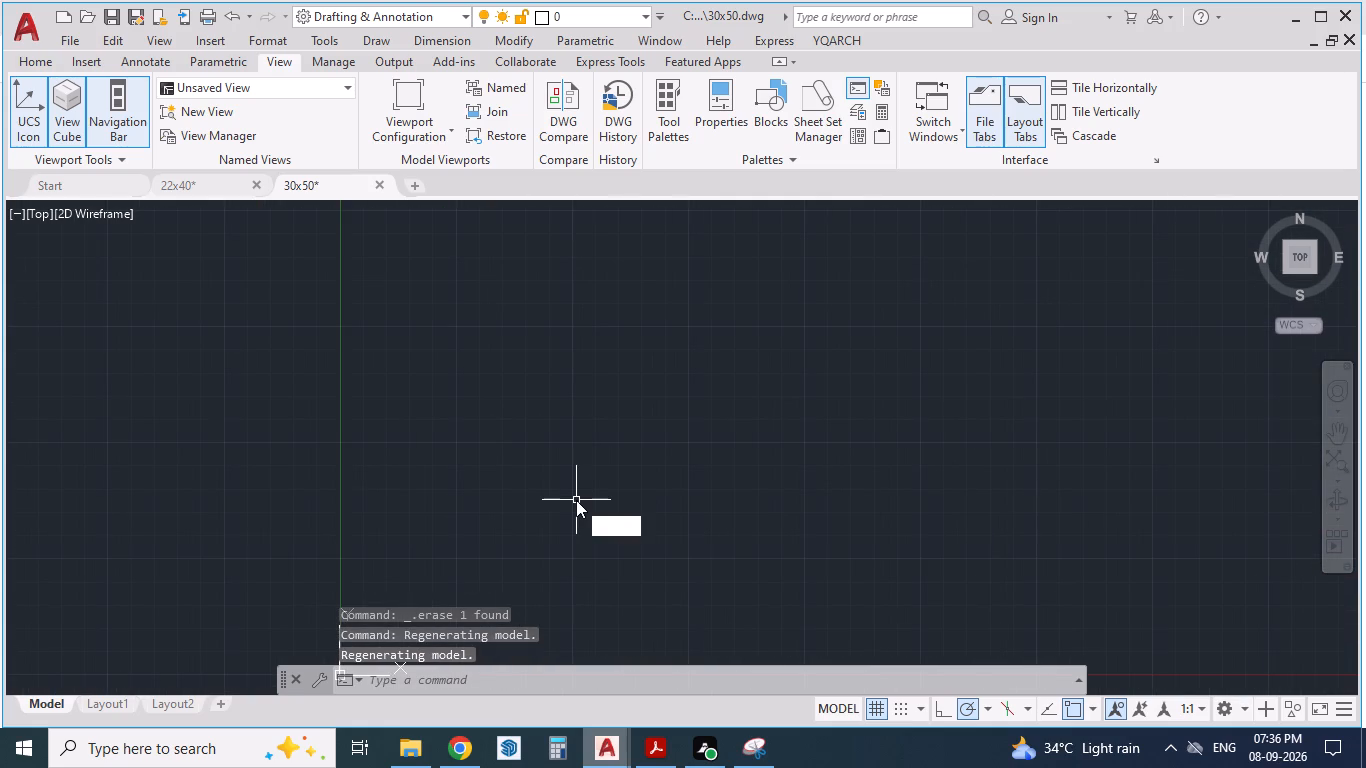
{"action": "key", "text": "Return"}
{"action": "key", "text": "e"}
{"action": "key", "text": "Return"}
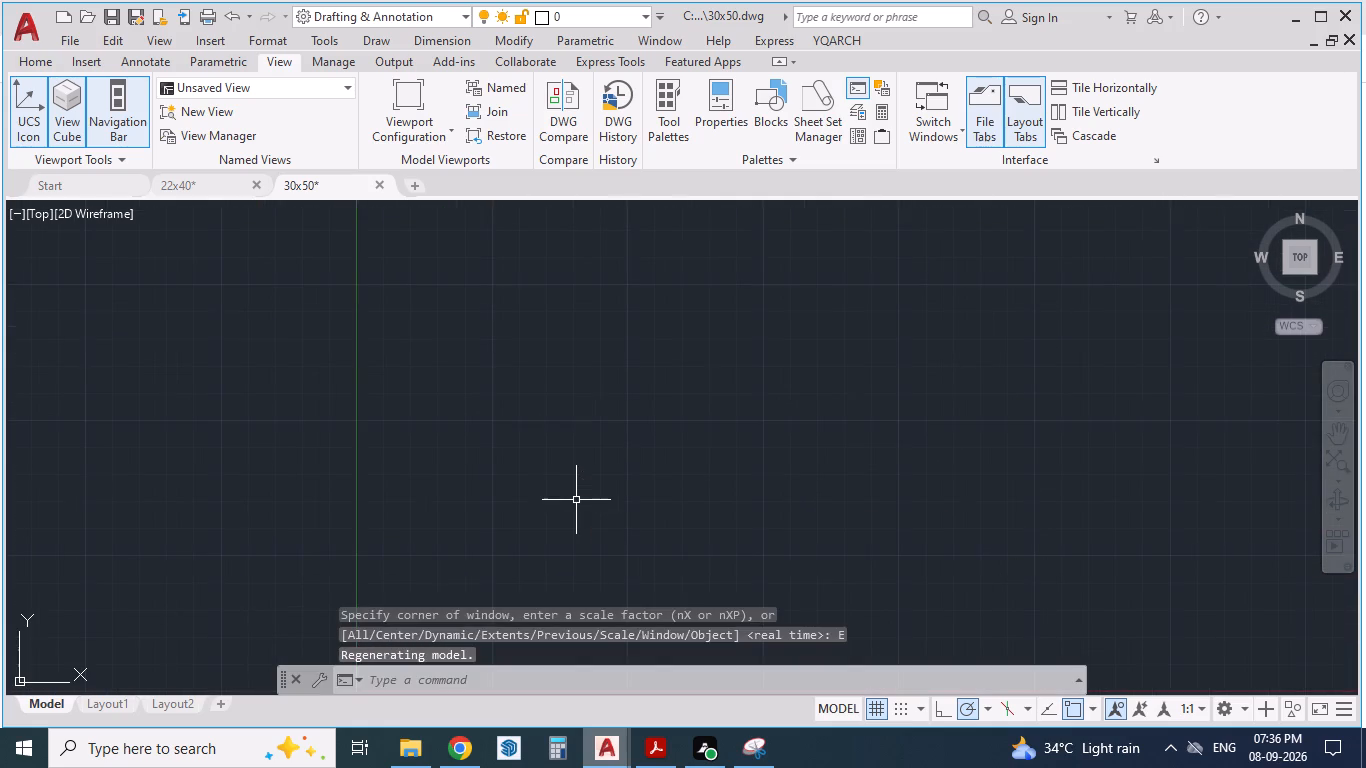
{"action": "scroll", "coordinate": [568, 514], "scroll_direction": "down", "scroll_amount": 4}
{"action": "middle_click_drag", "start_coordinate": [682, 405], "coordinate": [412, 654]}
{"action": "scroll", "coordinate": [475, 501], "scroll_direction": "down", "scroll_amount": 2}
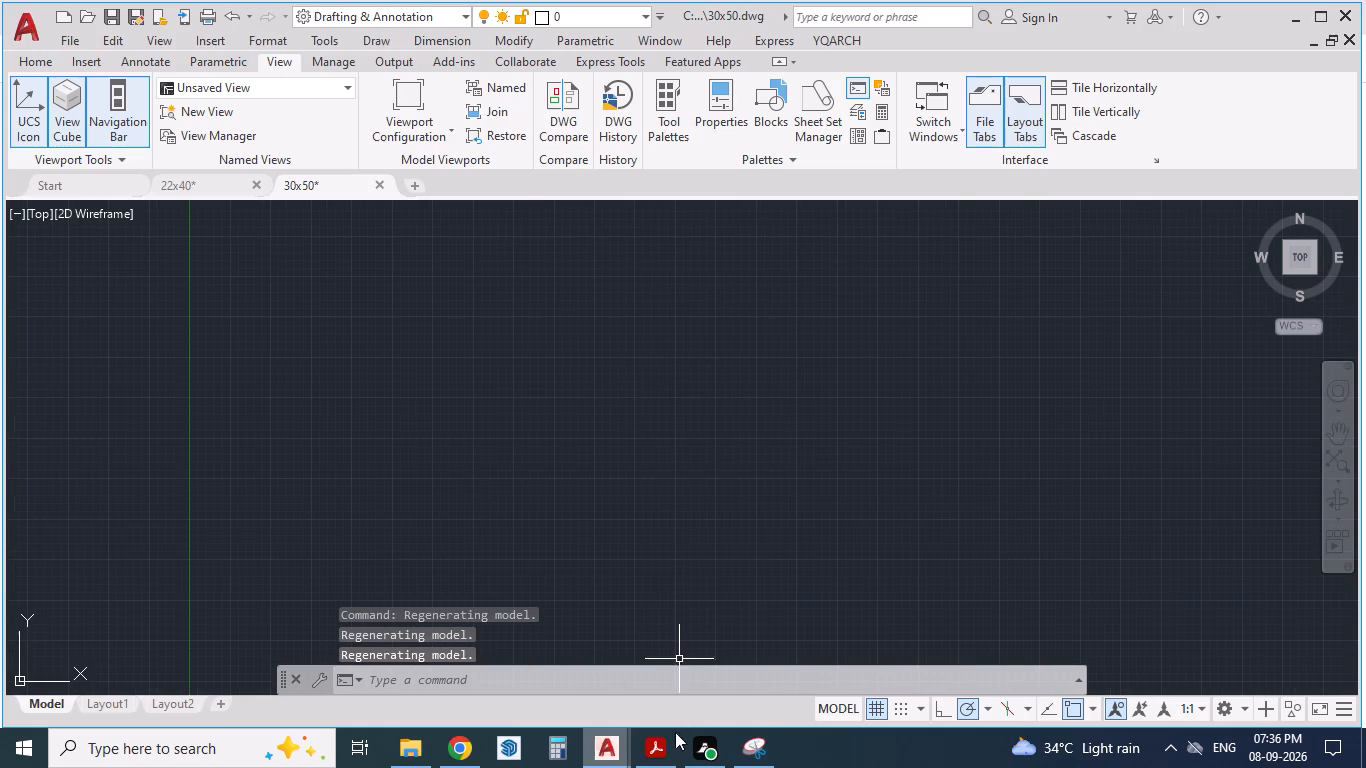
Switch to the house plan PDF in Acrobat, examine the full floor plan layout, and return to AutoCAD.
{"action": "left_click", "coordinate": [669, 746]}
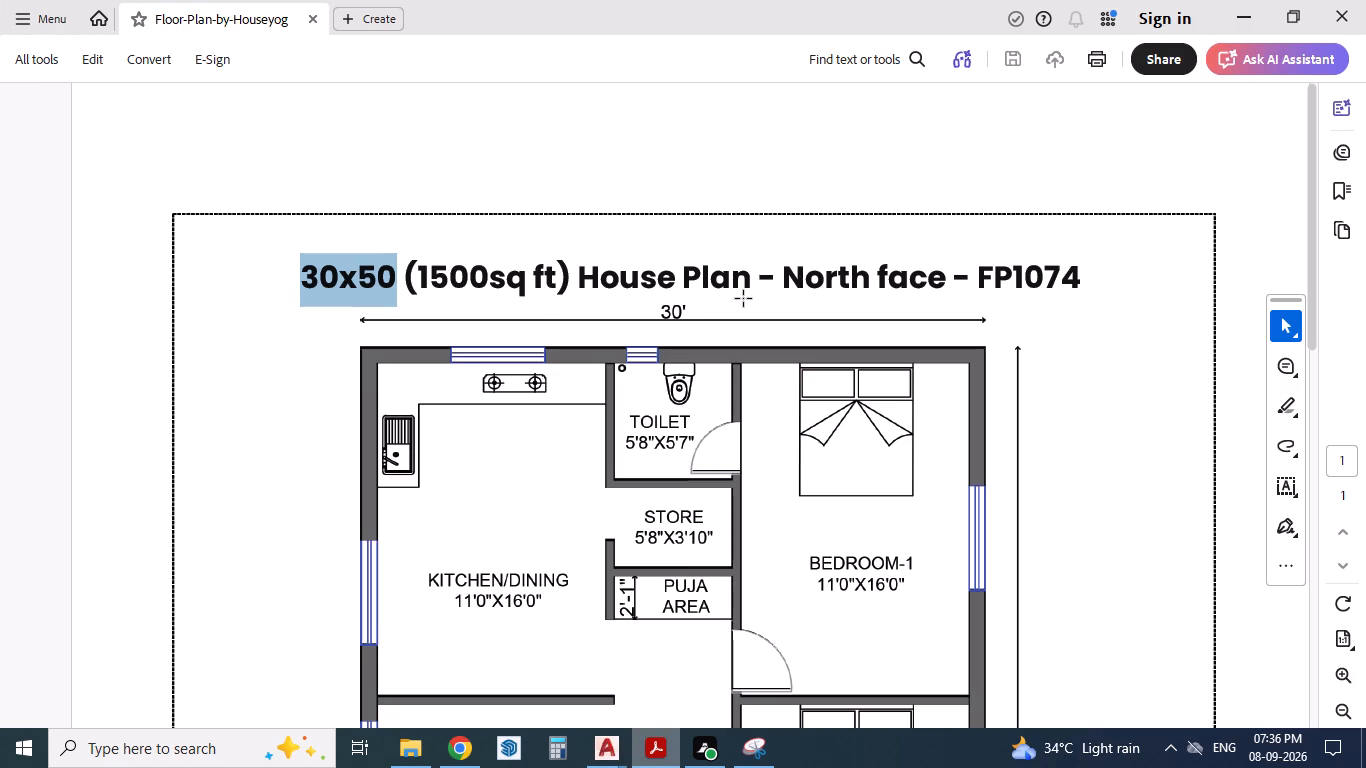
{"action": "scroll", "coordinate": [744, 299], "scroll_direction": "down", "scroll_amount": 1, "text": "ctrl"}
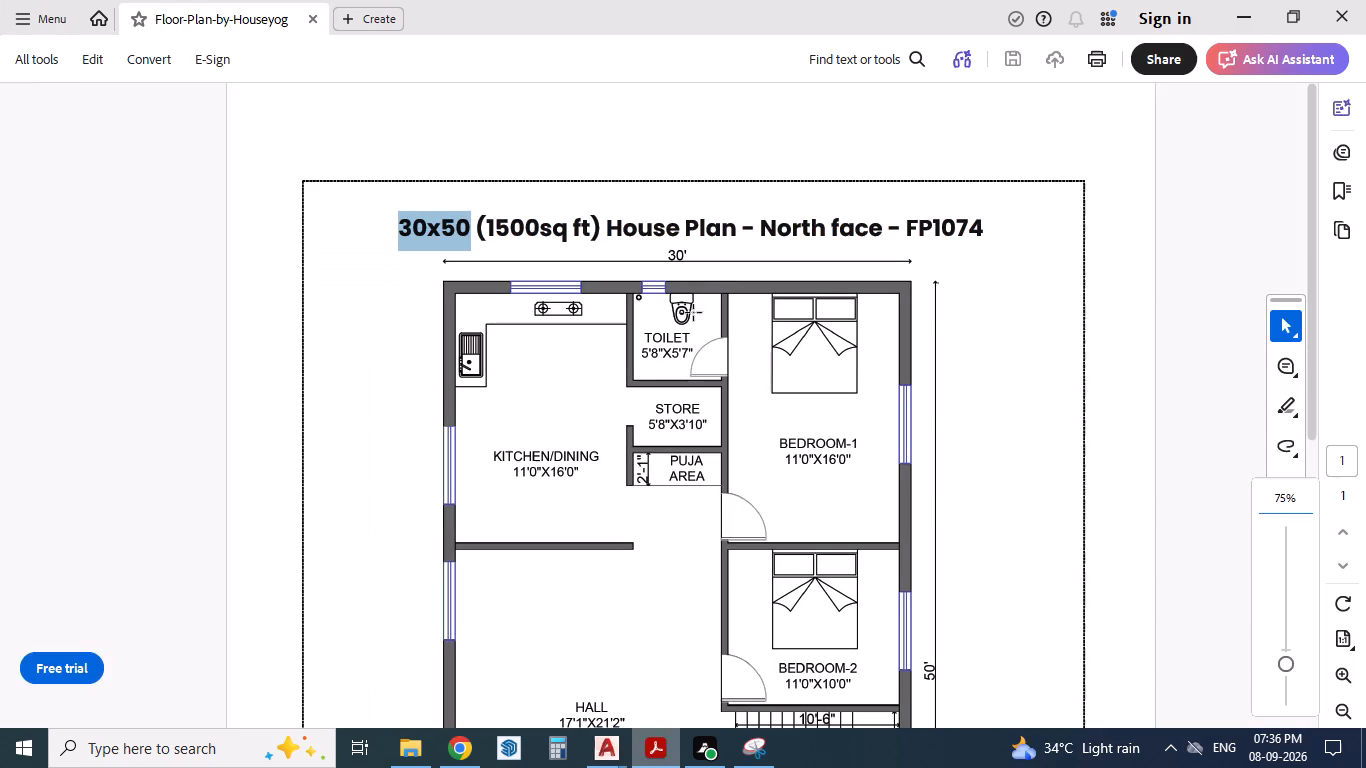
{"action": "scroll", "coordinate": [655, 174], "scroll_direction": "down", "scroll_amount": 3}
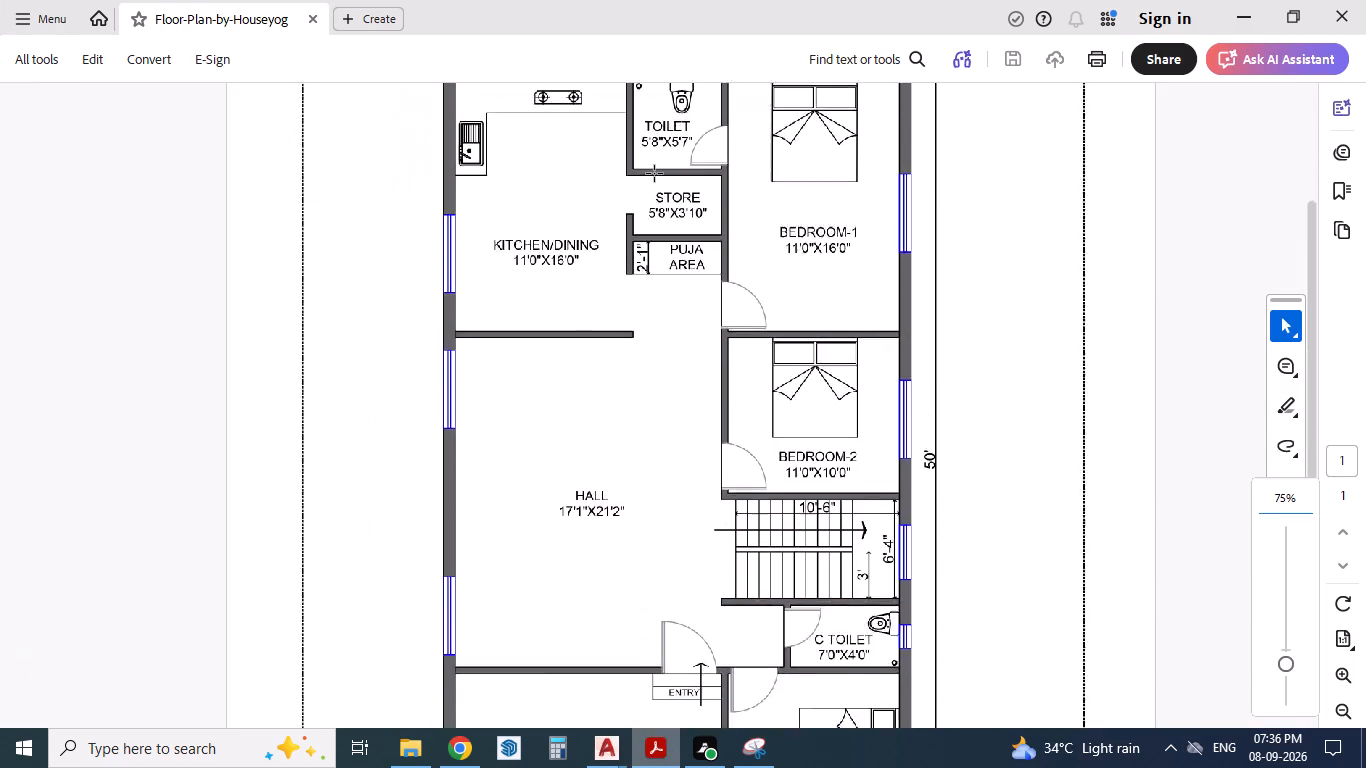
{"action": "scroll", "coordinate": [655, 174], "scroll_direction": "down", "scroll_amount": 1}
{"action": "scroll", "coordinate": [632, 309], "scroll_direction": "down", "scroll_amount": 1}
{"action": "key", "text": "alt+Tab"}
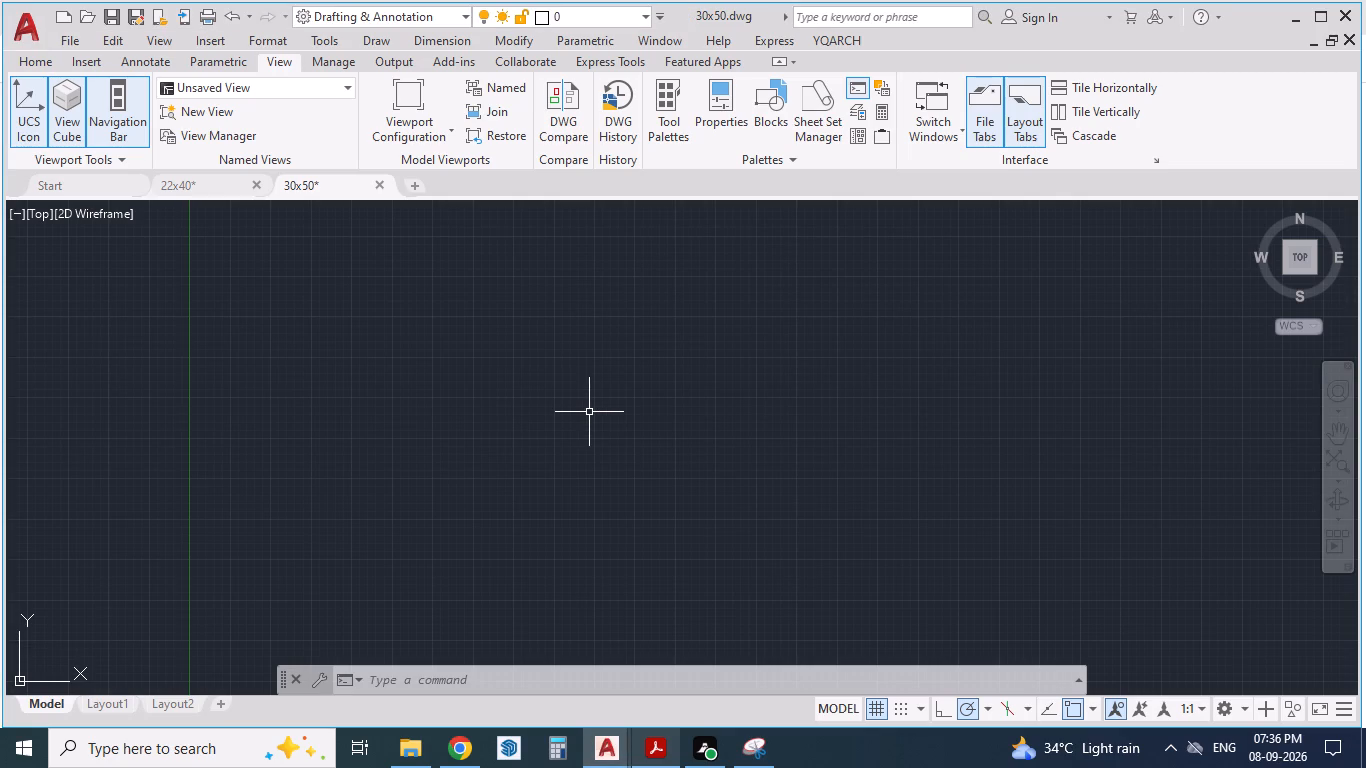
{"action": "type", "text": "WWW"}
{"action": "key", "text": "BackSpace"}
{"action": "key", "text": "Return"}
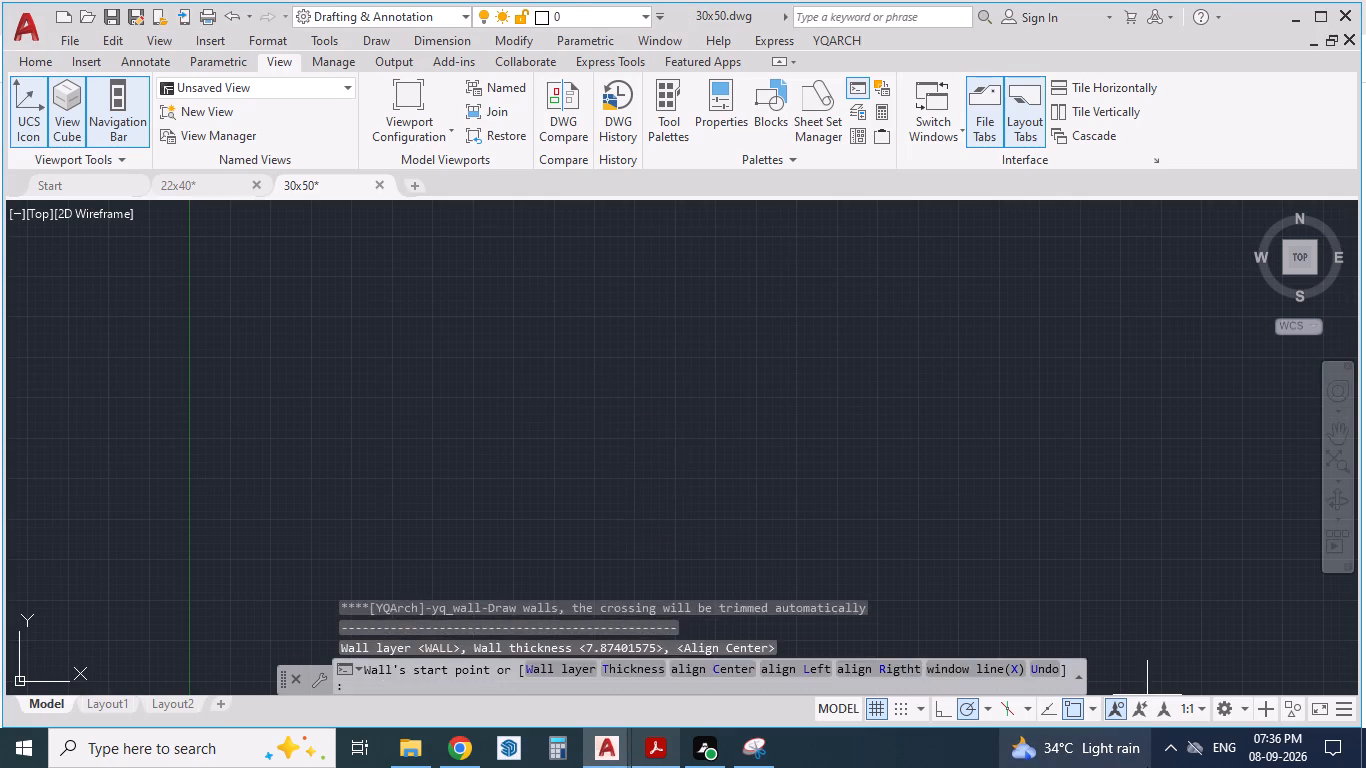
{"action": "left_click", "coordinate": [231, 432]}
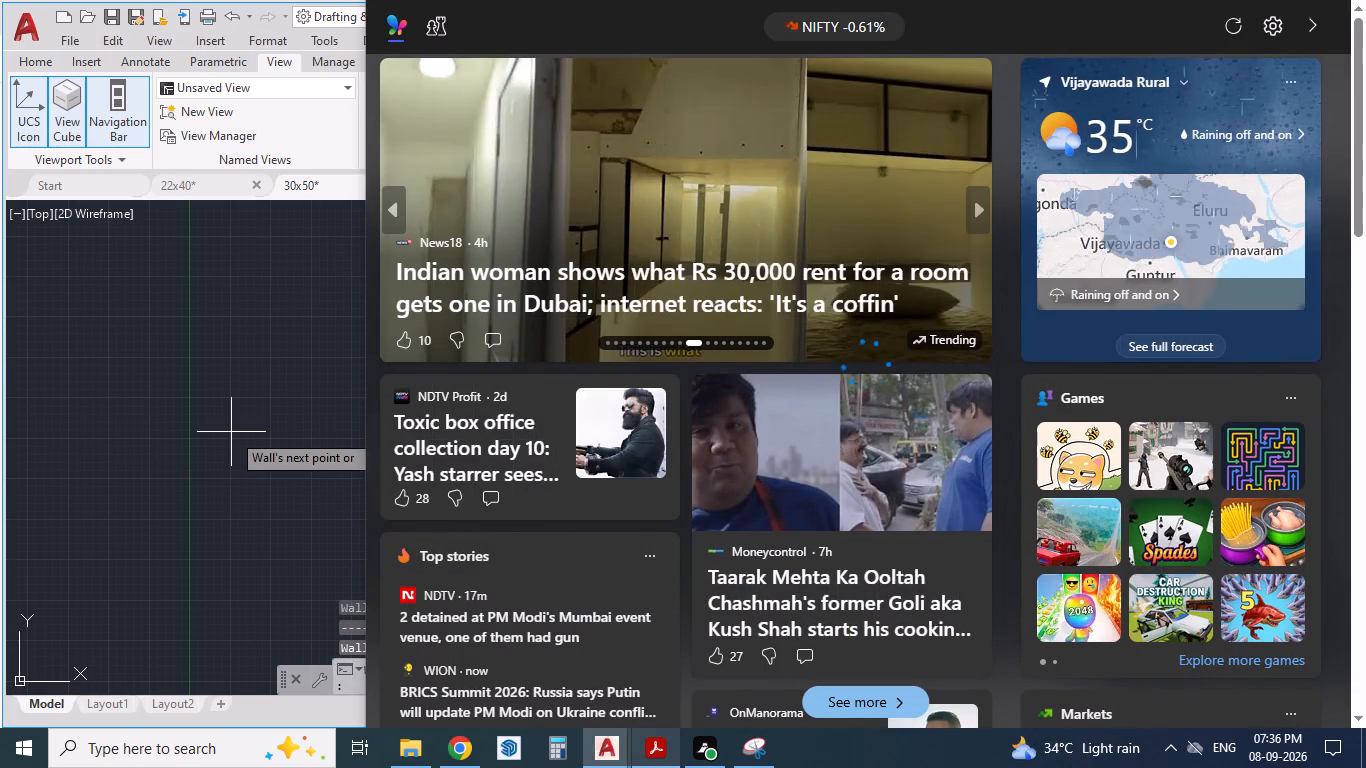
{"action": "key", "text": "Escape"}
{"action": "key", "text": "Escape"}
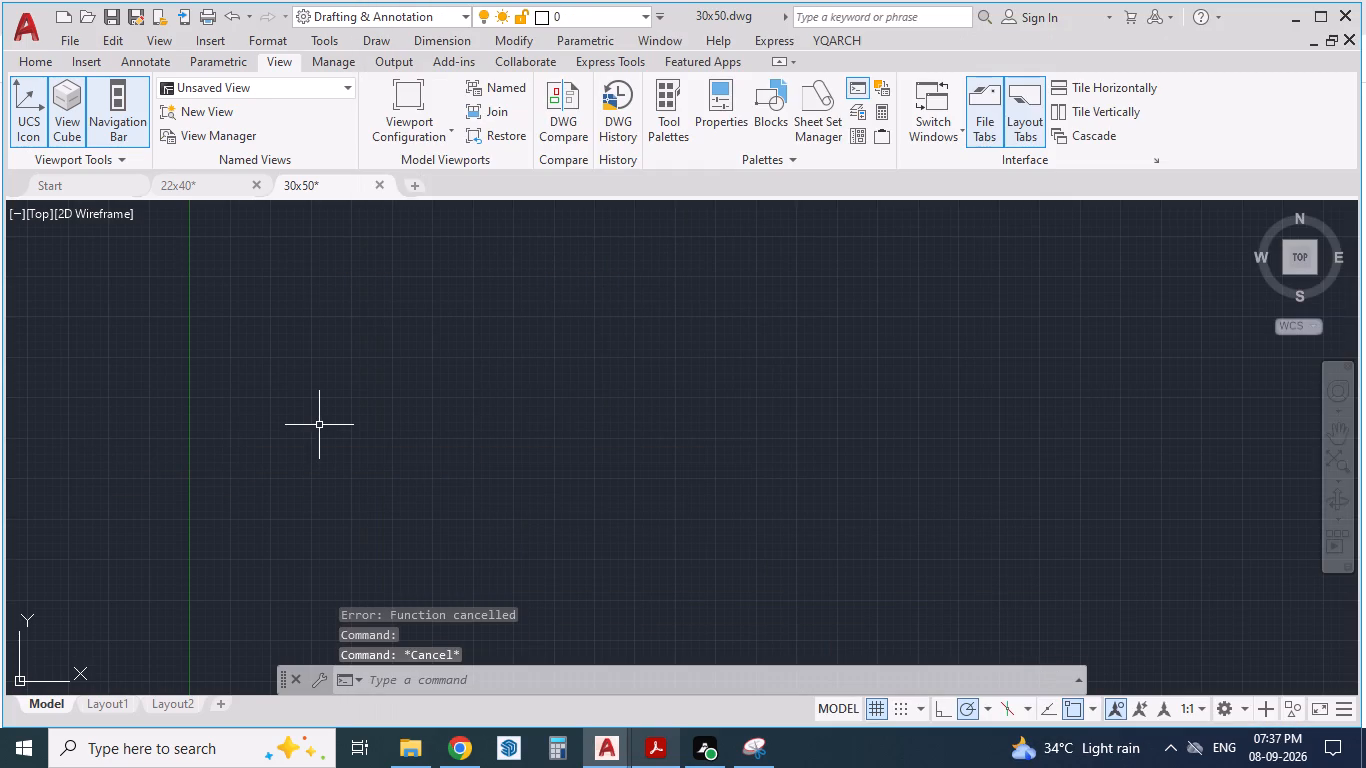
Start the YQArch wall tool on layer WALL with a wall thickness of 9 and left alignment.
{"action": "type", "text": "WW"}
{"action": "key", "text": "Return"}
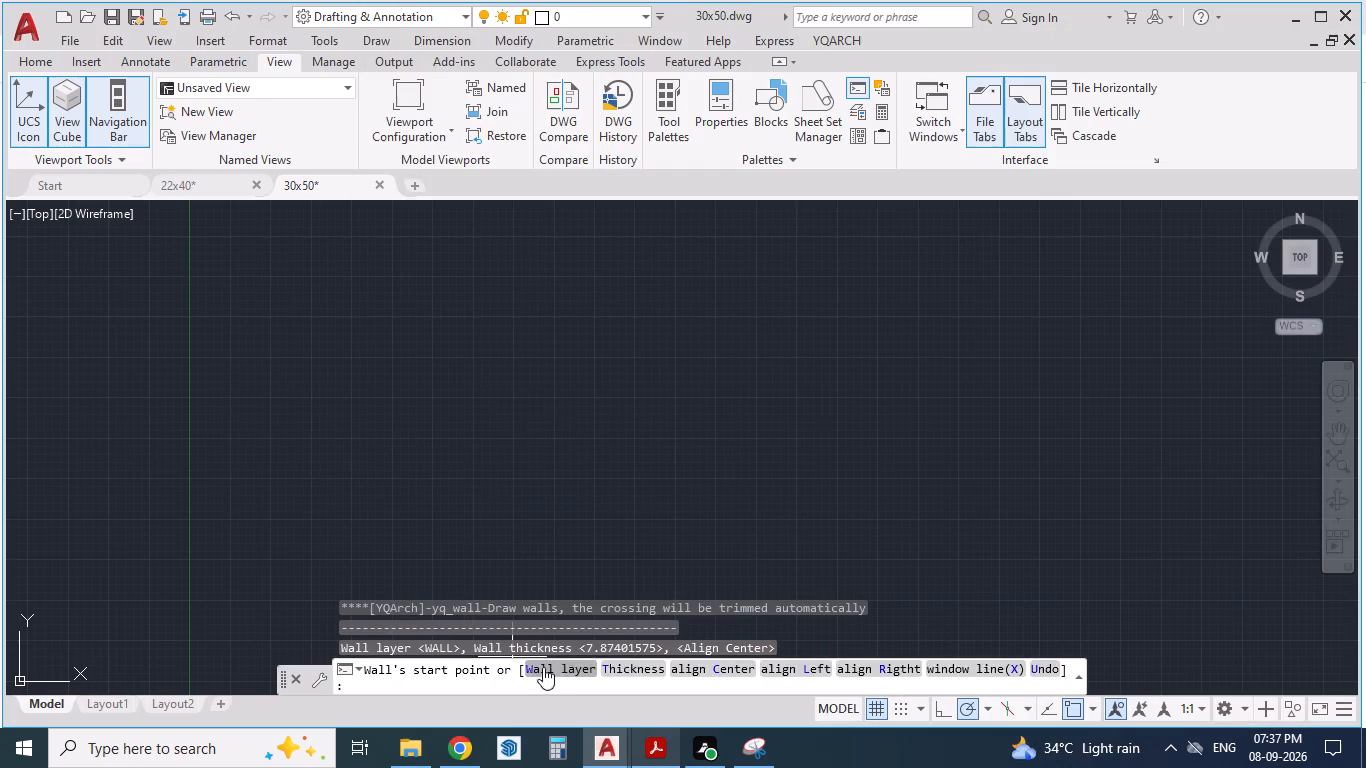
{"action": "left_click", "coordinate": [549, 671]}
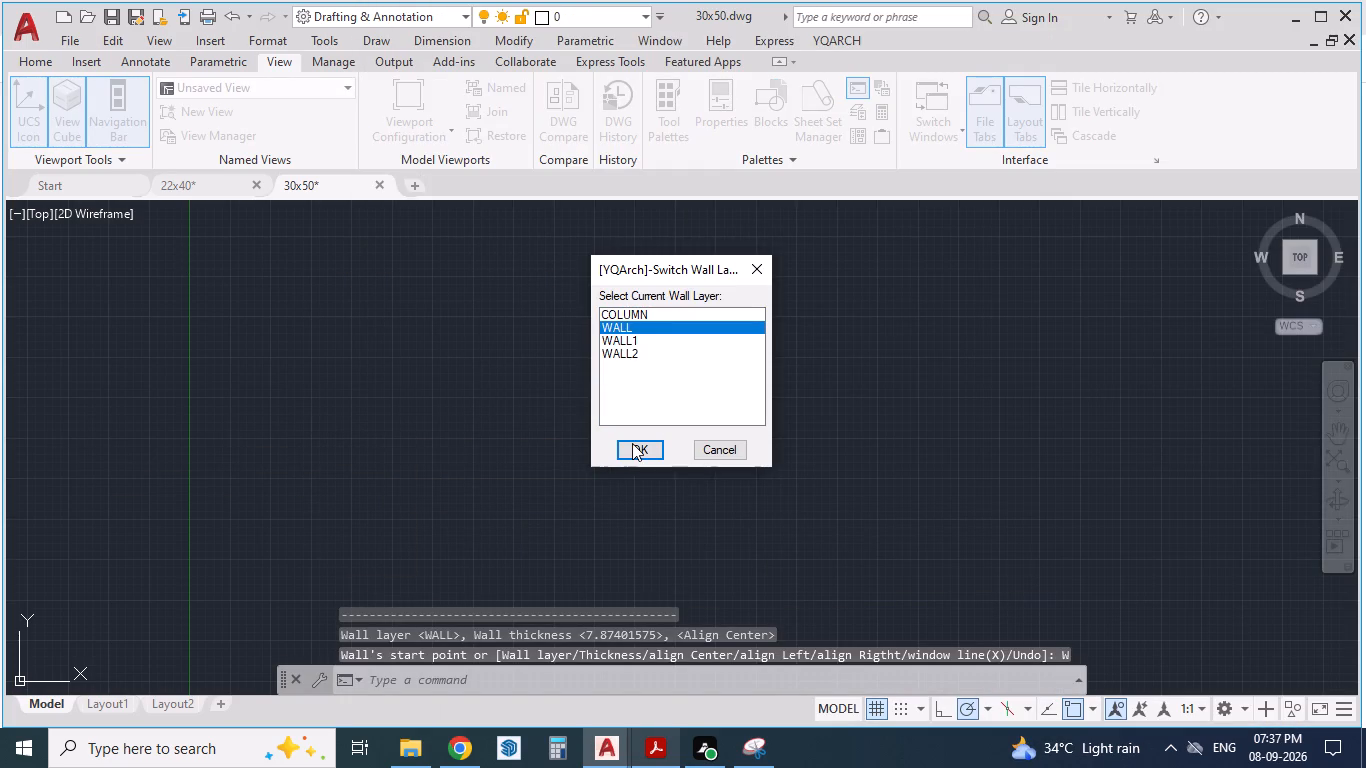
{"action": "left_click", "coordinate": [631, 443]}
{"action": "left_click", "coordinate": [653, 666]}
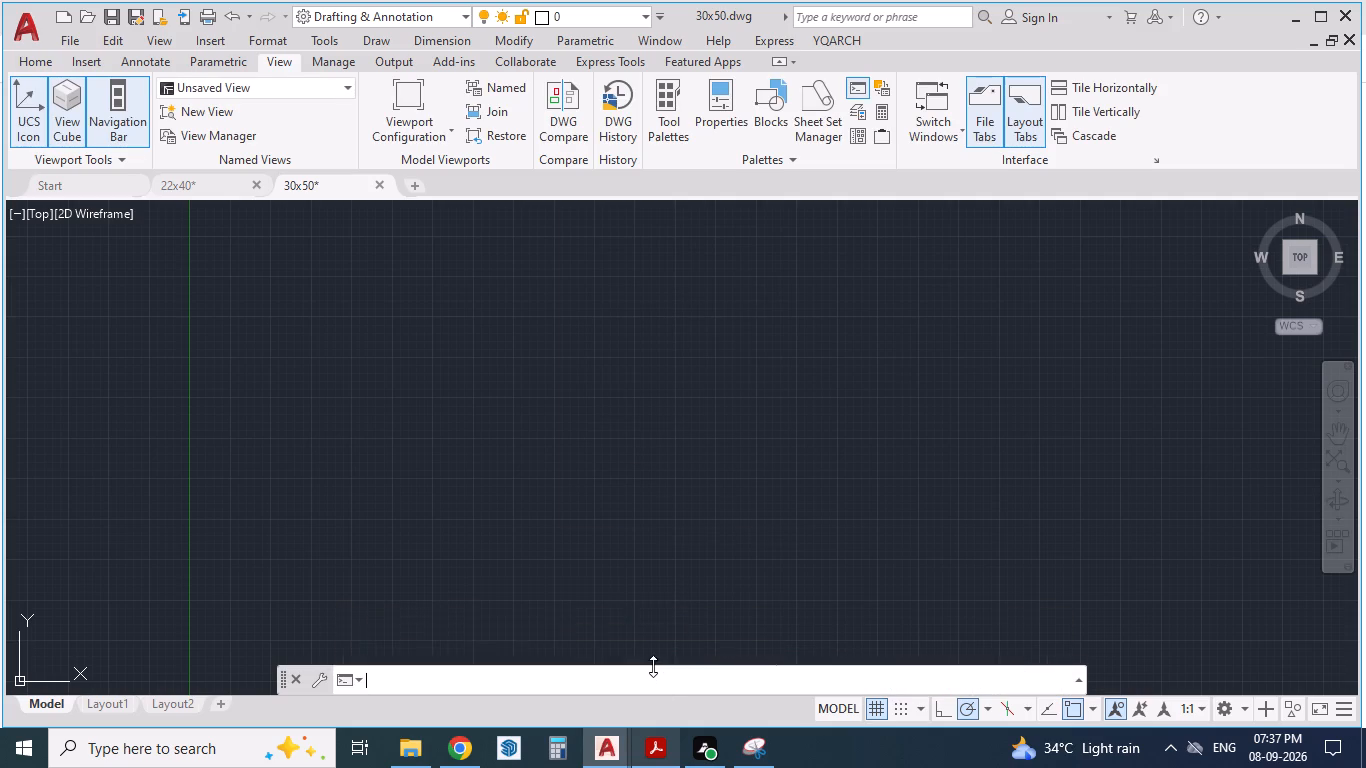
{"action": "left_click_drag", "start_coordinate": [714, 480], "coordinate": [604, 471]}
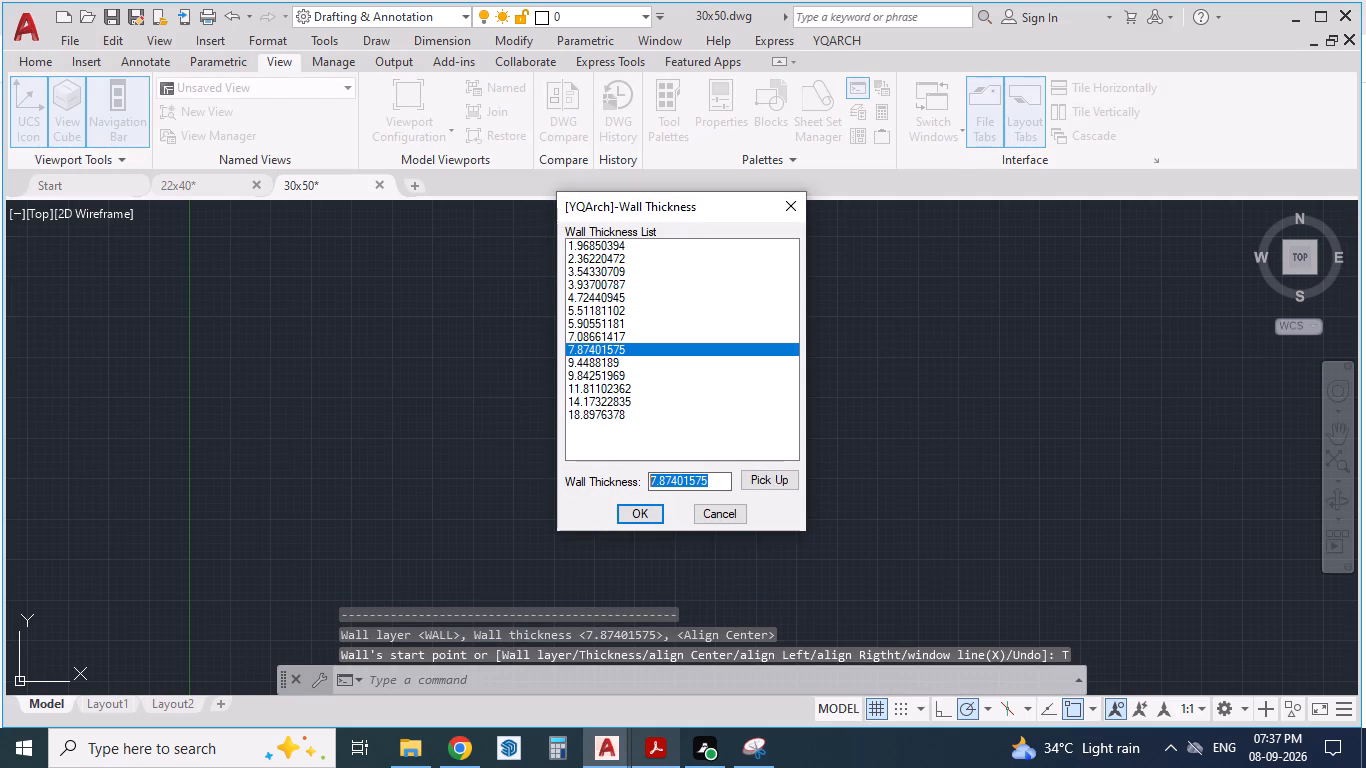
{"action": "left_click_drag", "start_coordinate": [604, 471], "coordinate": [581, 464]}
{"action": "key", "text": "9"}
{"action": "left_click", "coordinate": [642, 515]}
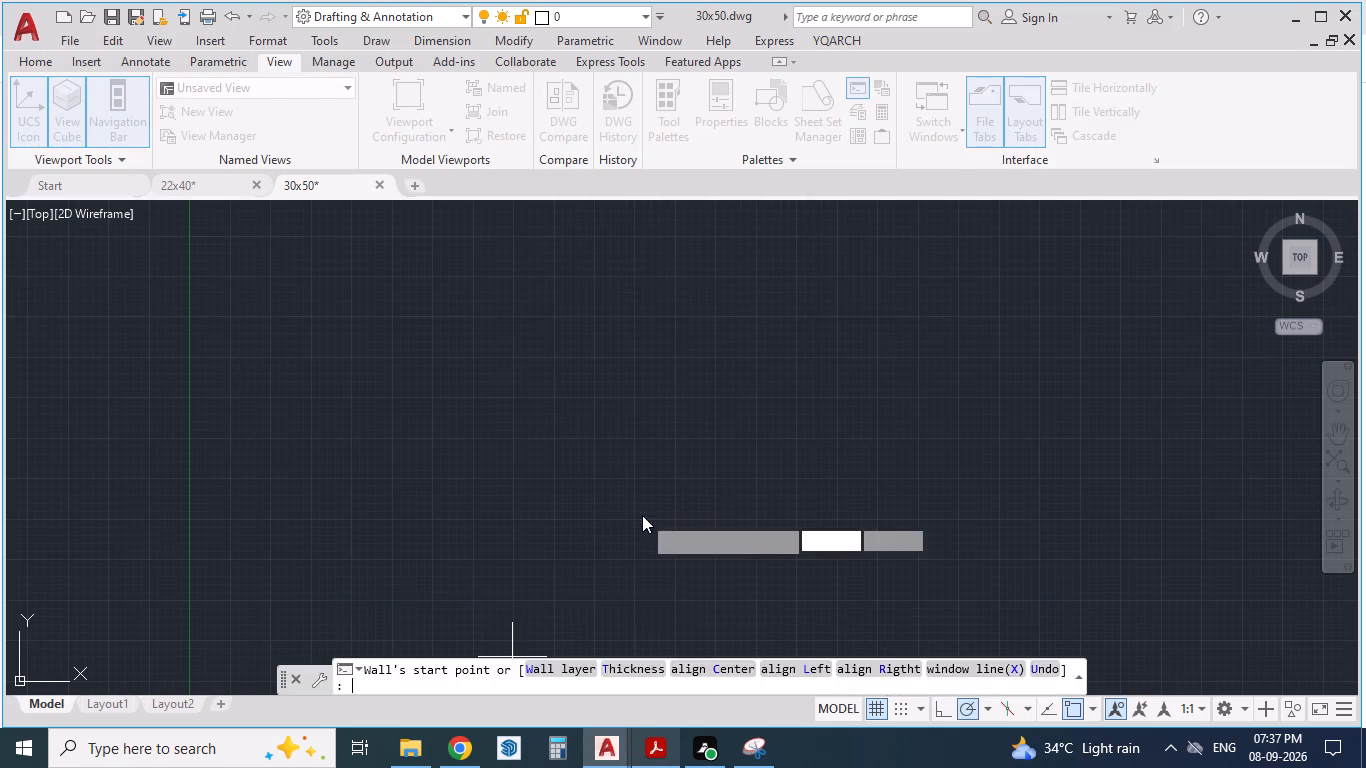
{"action": "left_click", "coordinate": [790, 669]}
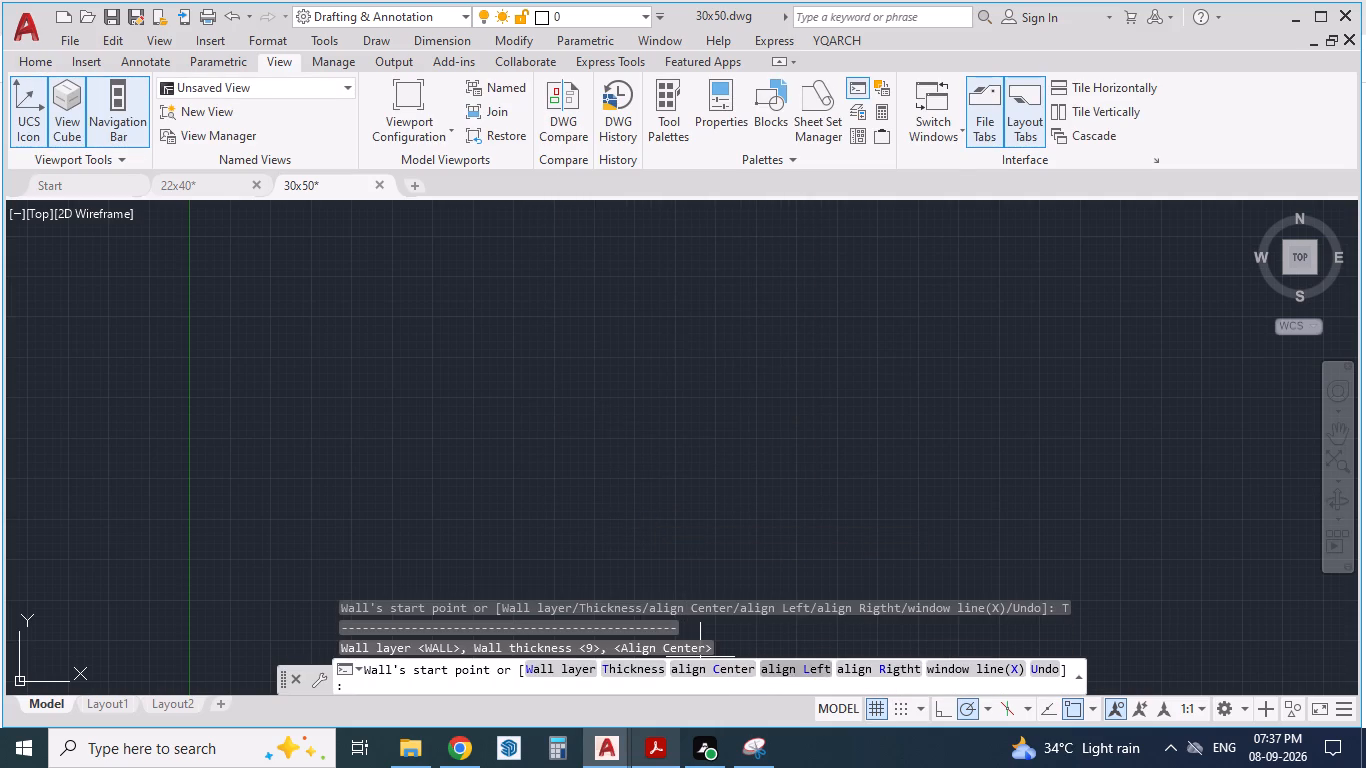
Draw the closed rectangular outer wall, 30' wide and 50' long, ending back at its starting corner.
{"action": "left_click", "coordinate": [382, 320]}
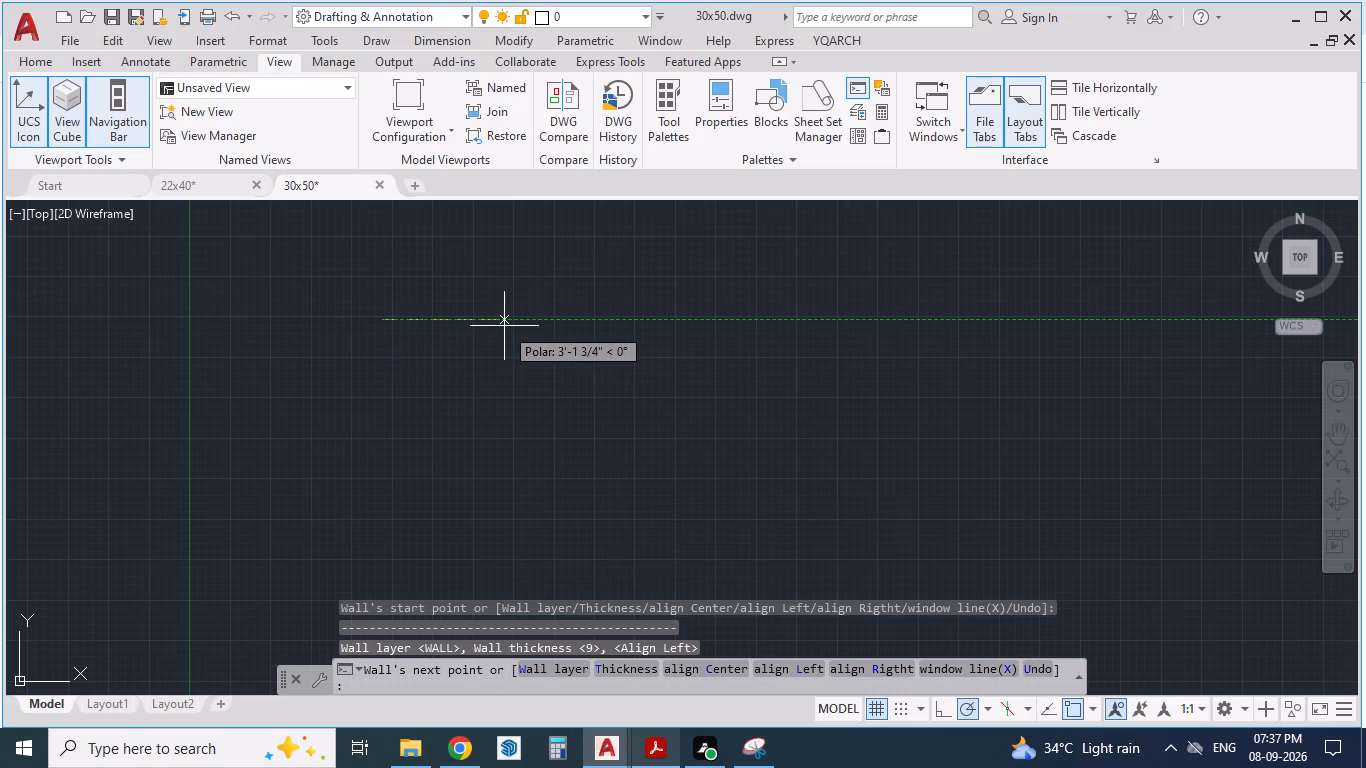
{"action": "type", "text": "30'"}
{"action": "key", "text": "Return"}
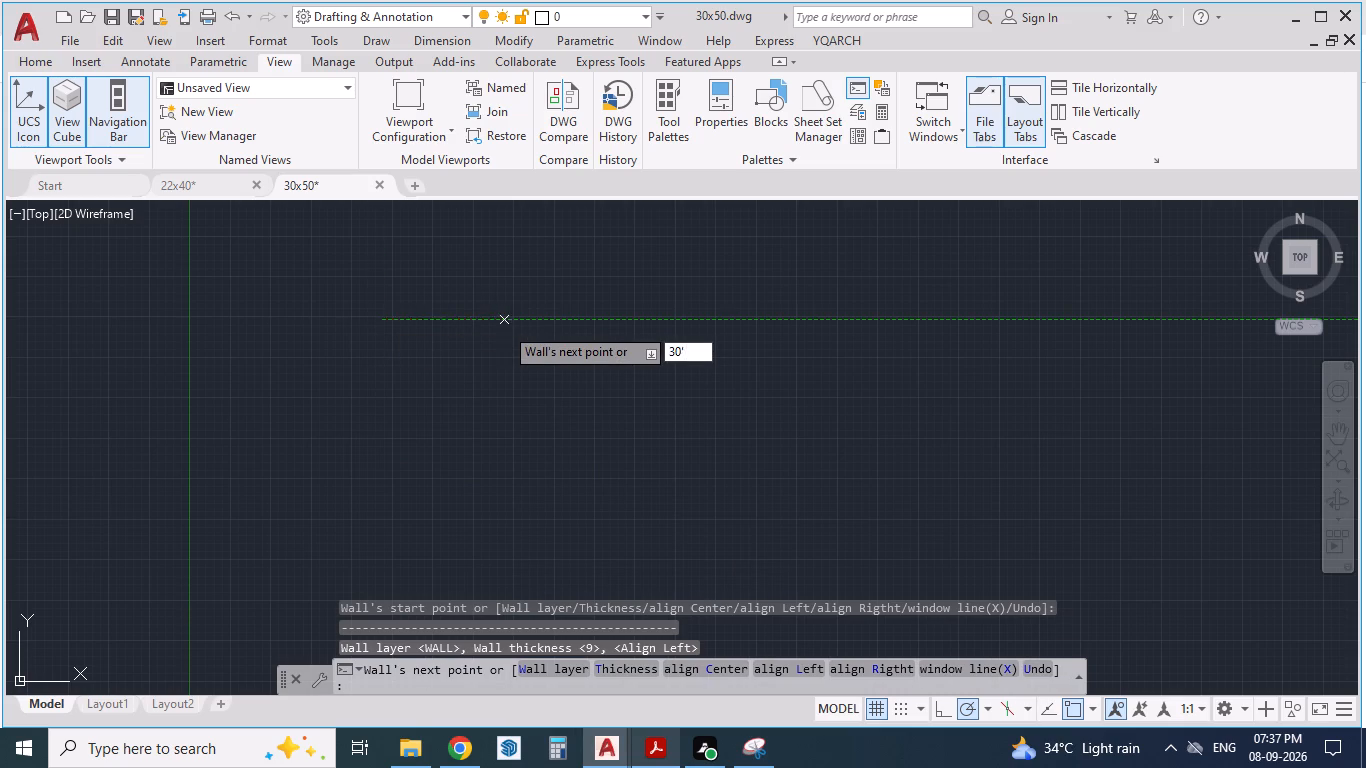
{"action": "scroll", "coordinate": [438, 300], "scroll_direction": "down", "scroll_amount": 3}
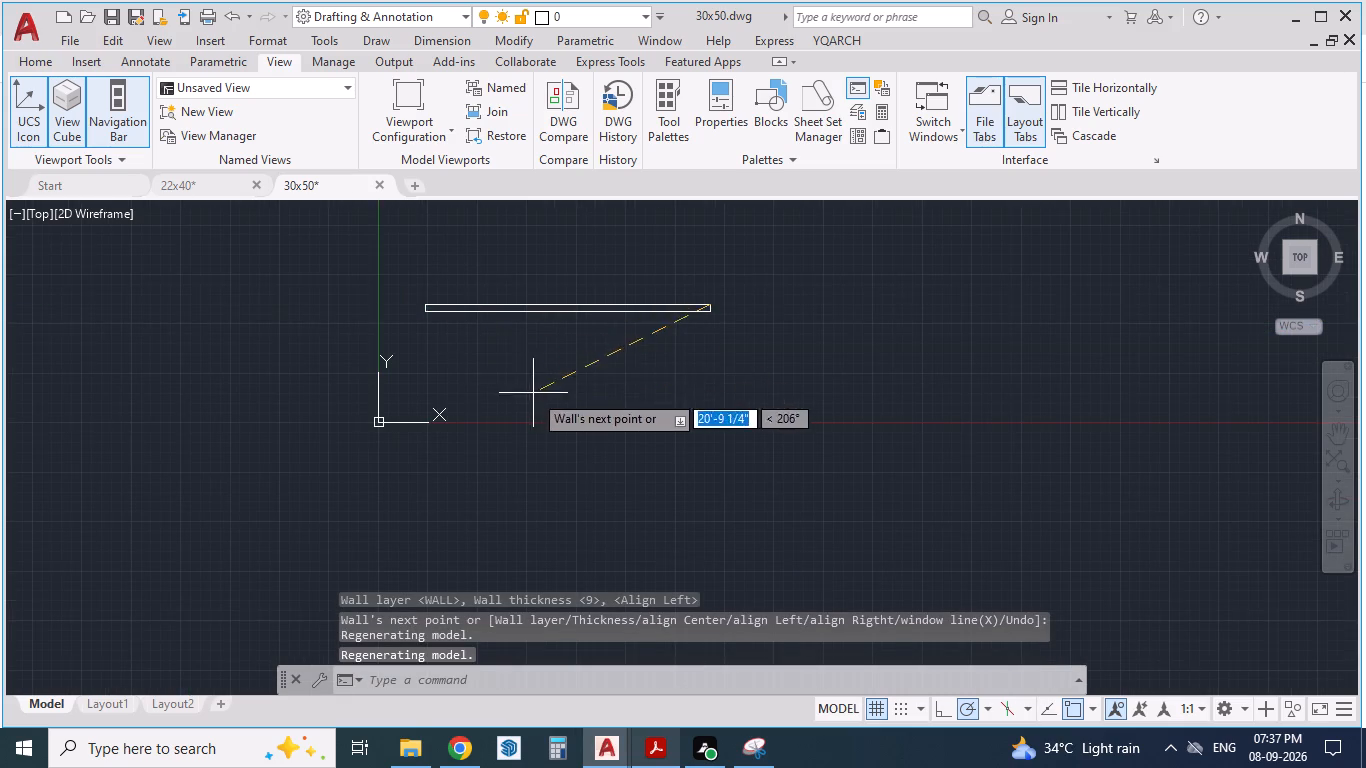
{"action": "scroll", "coordinate": [557, 454], "scroll_direction": "down", "scroll_amount": 1}
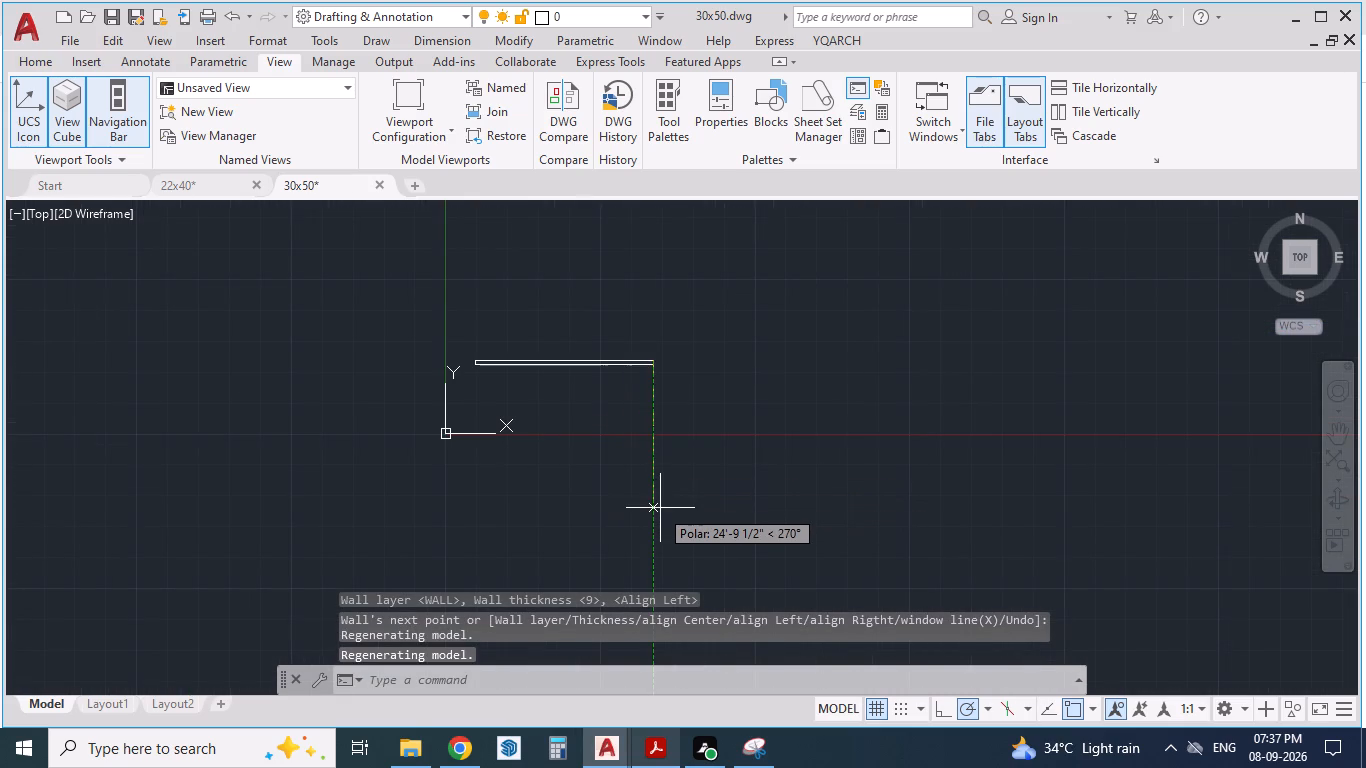
{"action": "type", "text": "50"}
{"action": "key", "text": "apostrophe"}
{"action": "key", "text": "Return"}
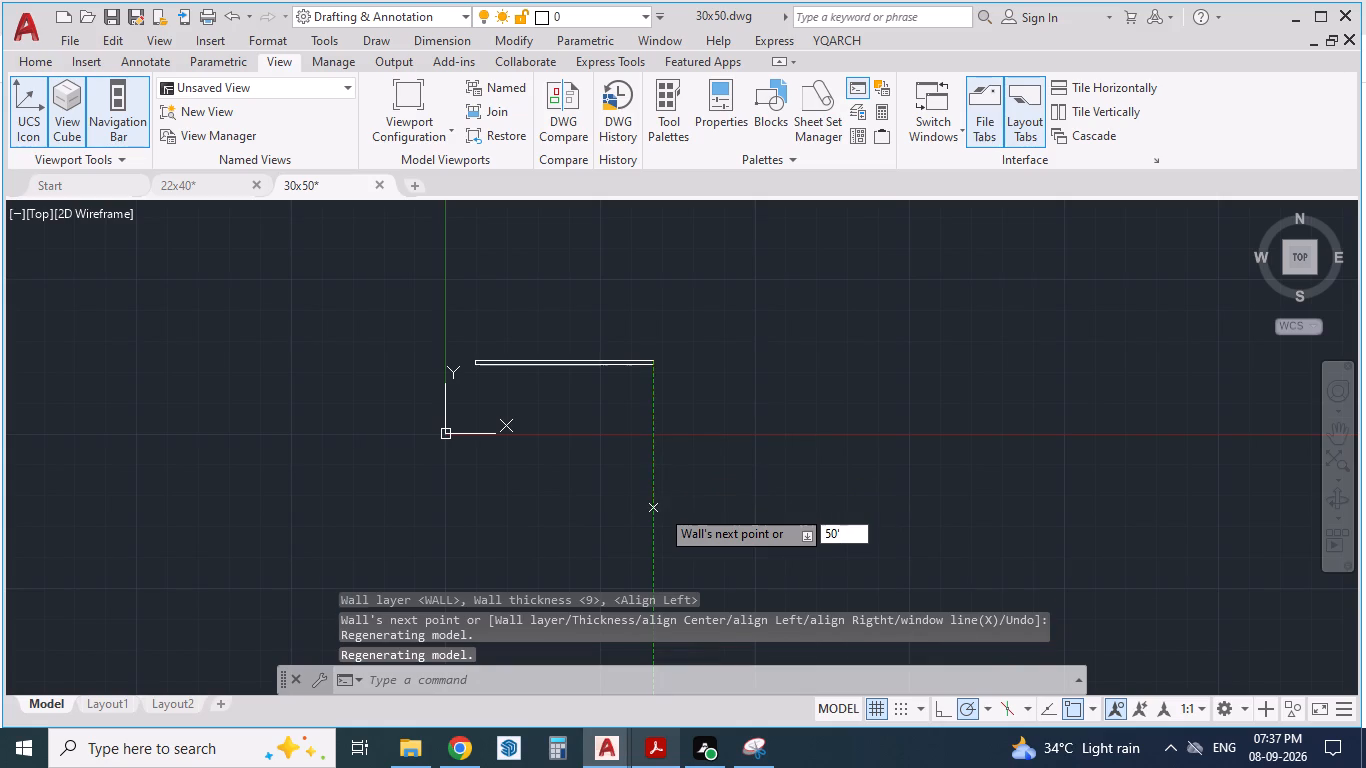
{"action": "scroll", "coordinate": [648, 347], "scroll_direction": "down", "scroll_amount": 2}
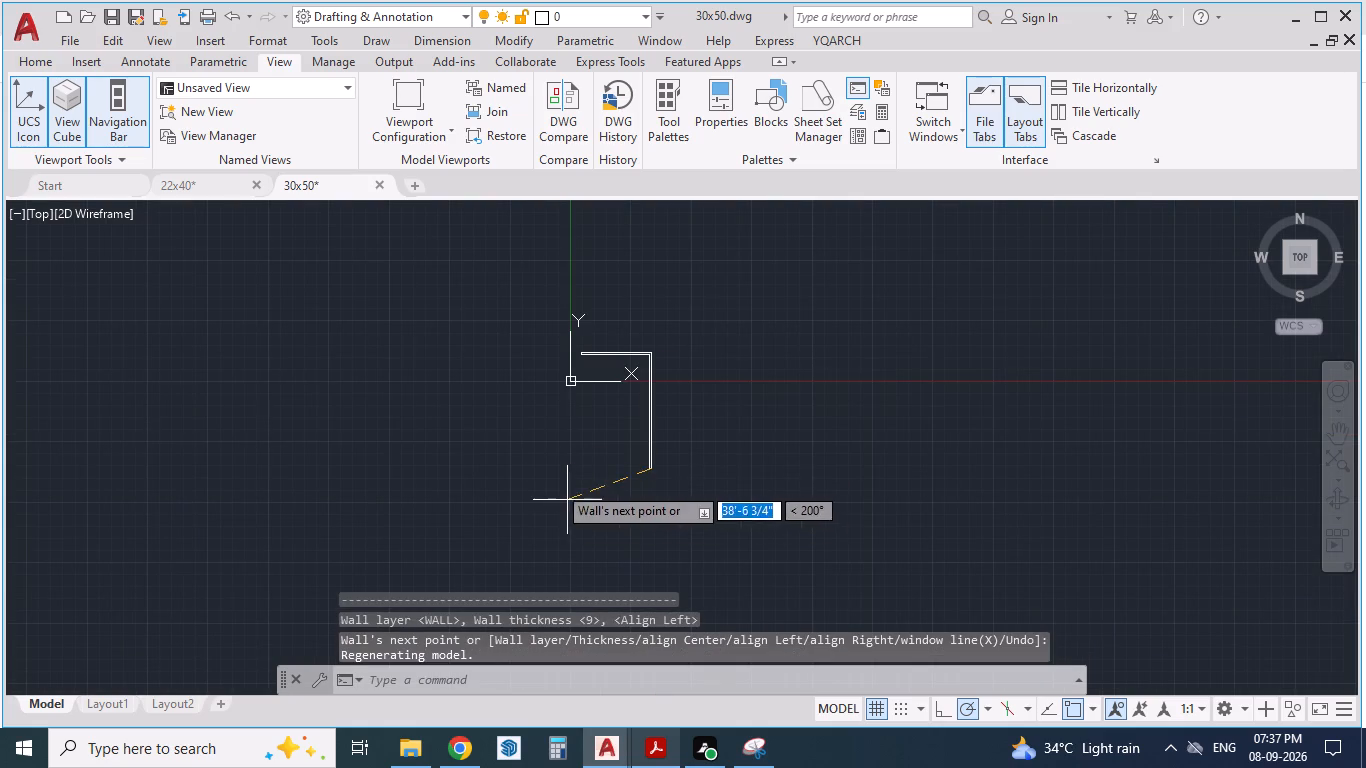
{"action": "type", "text": "30'"}
{"action": "key", "text": "Return"}
{"action": "scroll", "coordinate": [583, 347], "scroll_direction": "up", "scroll_amount": 2}
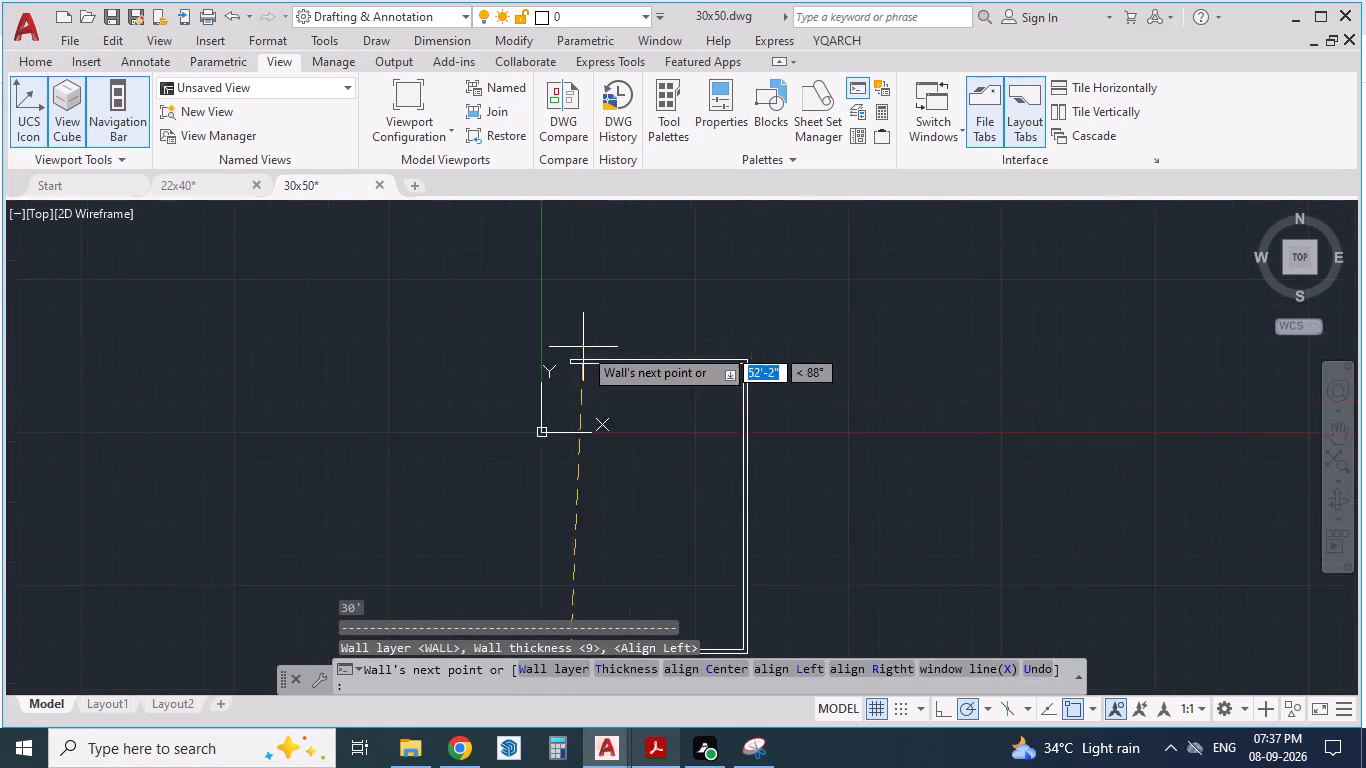
{"action": "scroll", "coordinate": [583, 347], "scroll_direction": "up", "scroll_amount": 3}
{"action": "left_click", "coordinate": [534, 383]}
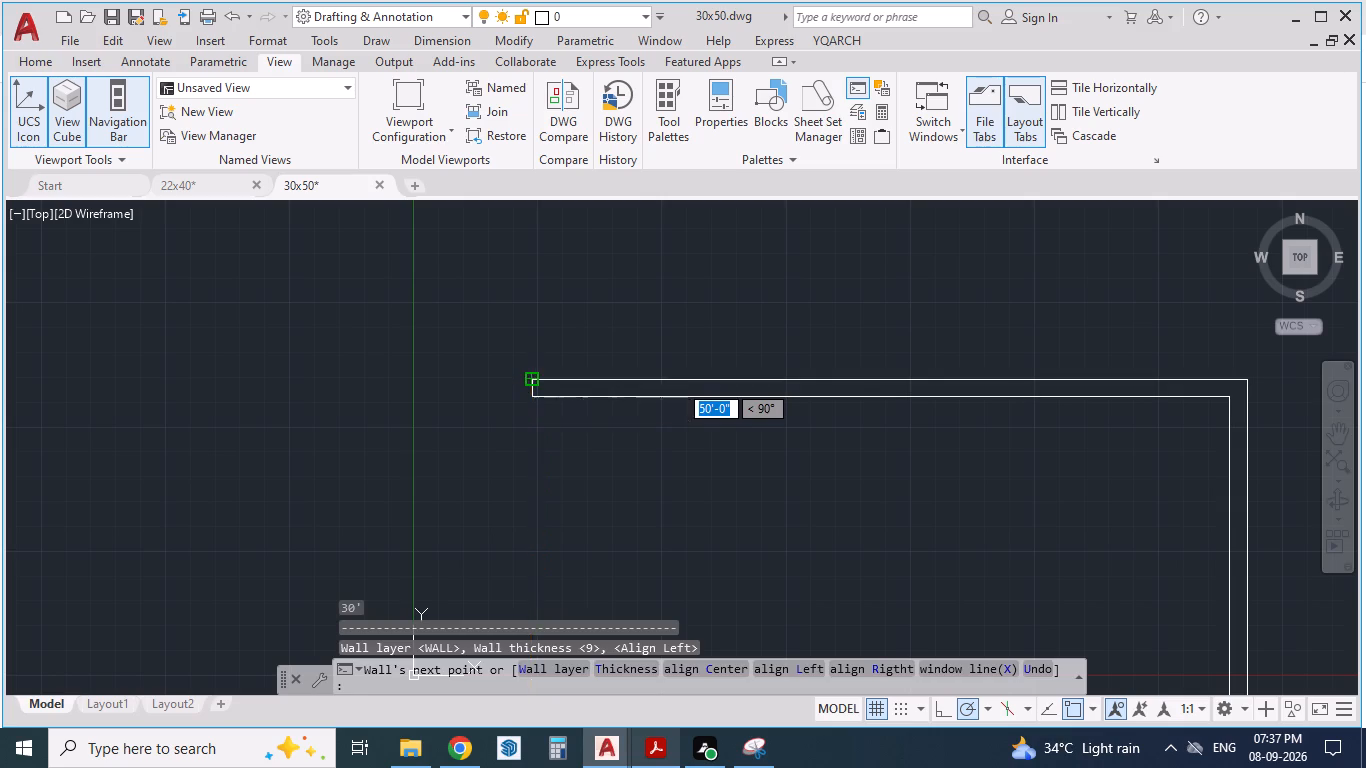
{"action": "key", "text": "Return"}
{"action": "scroll", "coordinate": [583, 290], "scroll_direction": "down", "scroll_amount": 3}
{"action": "scroll", "coordinate": [583, 290], "scroll_direction": "up", "scroll_amount": 1}
{"action": "scroll", "coordinate": [583, 290], "scroll_direction": "down", "scroll_amount": 1}
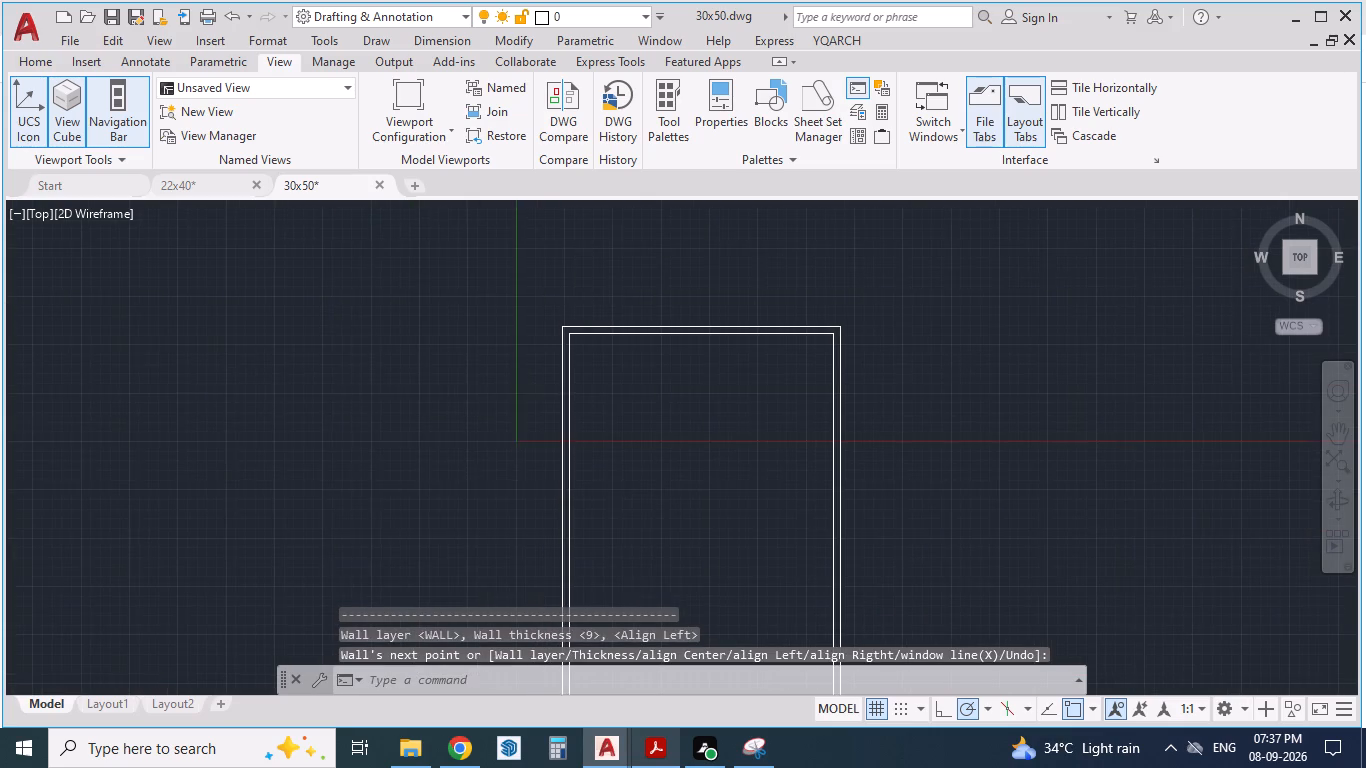
Move the whole outer wall rectangle up and slightly to the right, so it lies entirely above the X axis.
{"action": "left_click", "coordinate": [771, 285]}
{"action": "left_click", "coordinate": [546, 616]}
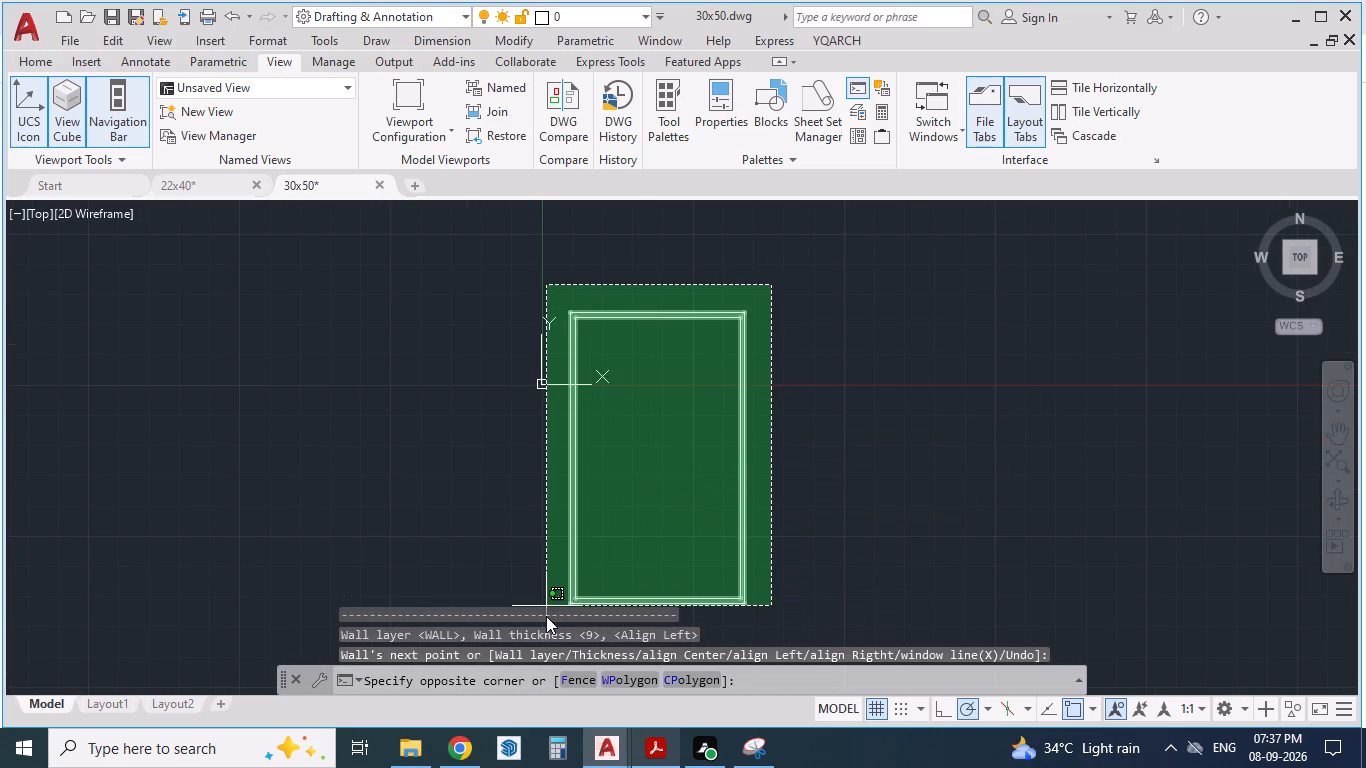
{"action": "scroll", "coordinate": [570, 410], "scroll_direction": "down", "scroll_amount": 1}
{"action": "left_click", "coordinate": [558, 576]}
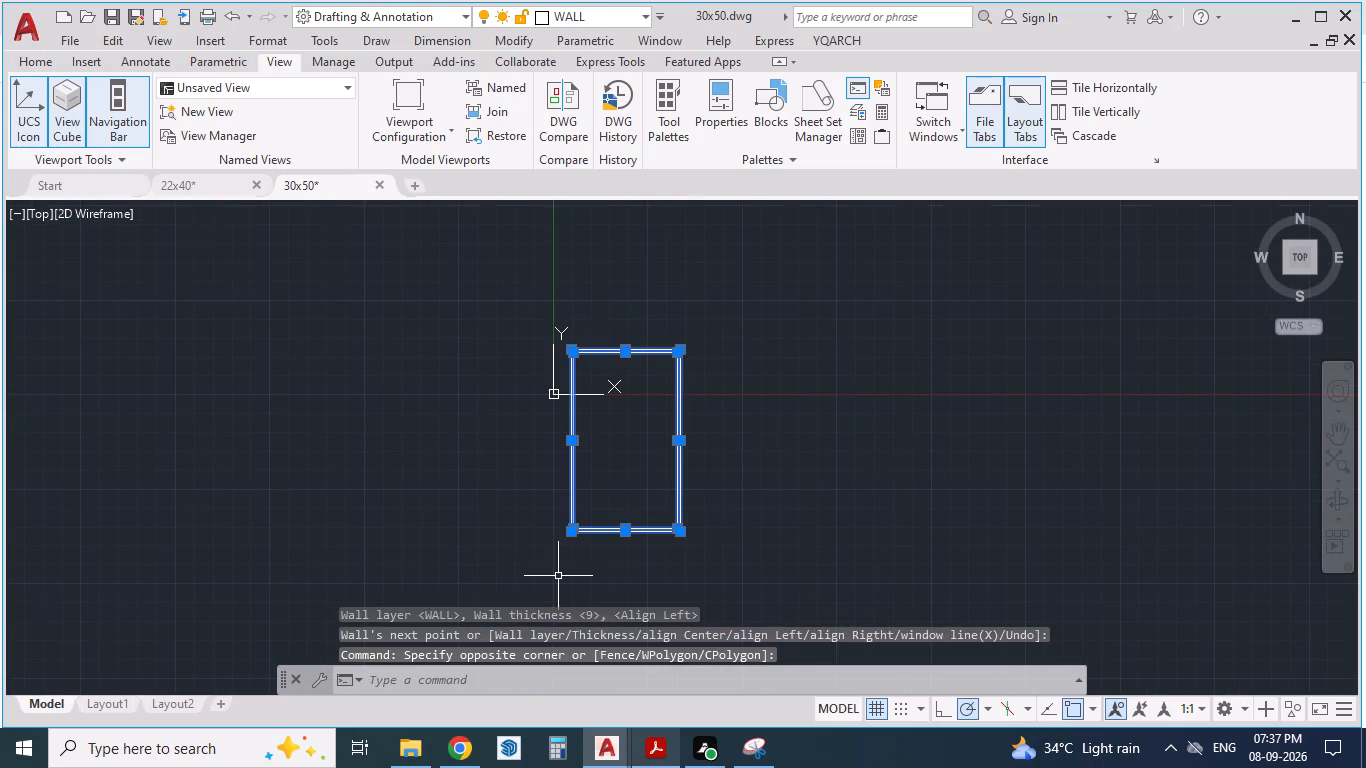
{"action": "key", "text": "m"}
{"action": "key", "text": "Return"}
{"action": "scroll", "coordinate": [581, 425], "scroll_direction": "down", "scroll_amount": 2}
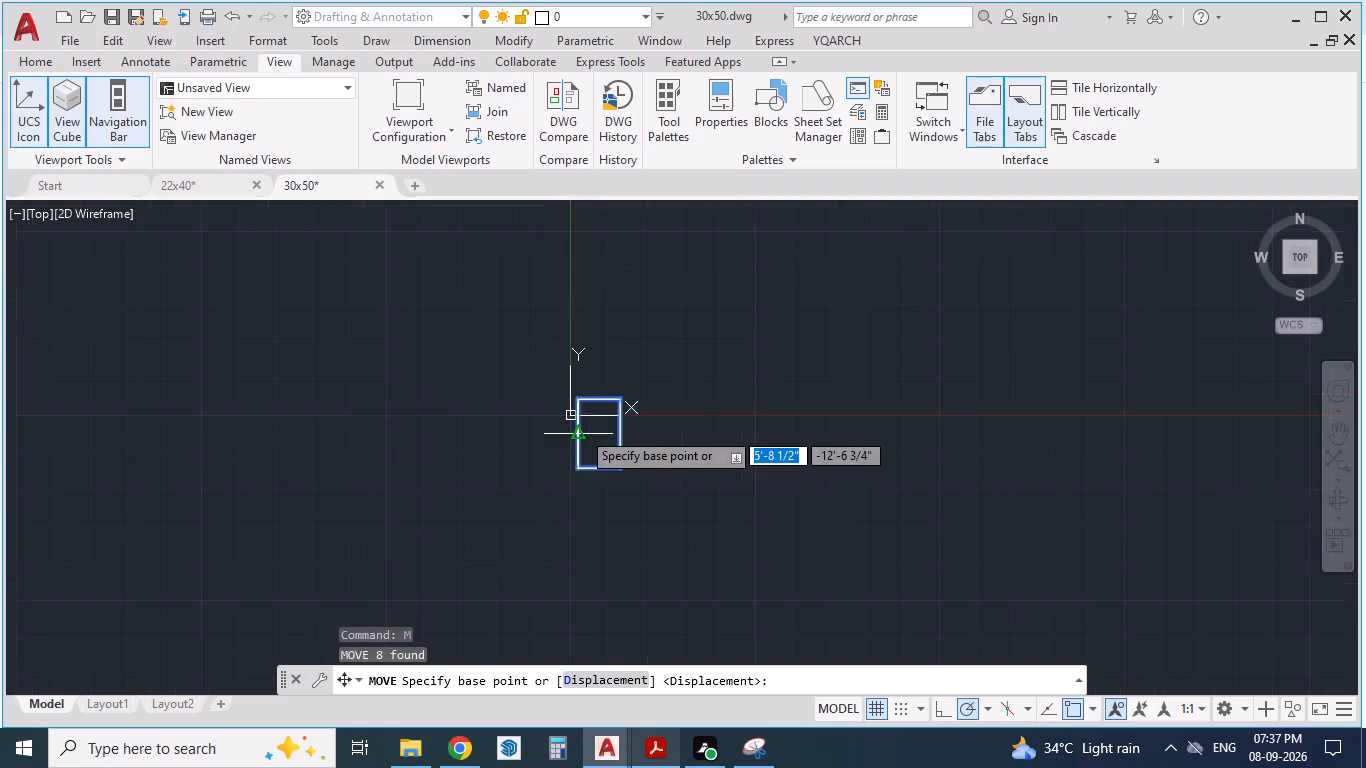
{"action": "scroll", "coordinate": [599, 360], "scroll_direction": "up", "scroll_amount": 3}
{"action": "left_click_drag", "start_coordinate": [583, 490], "coordinate": [636, 219]}
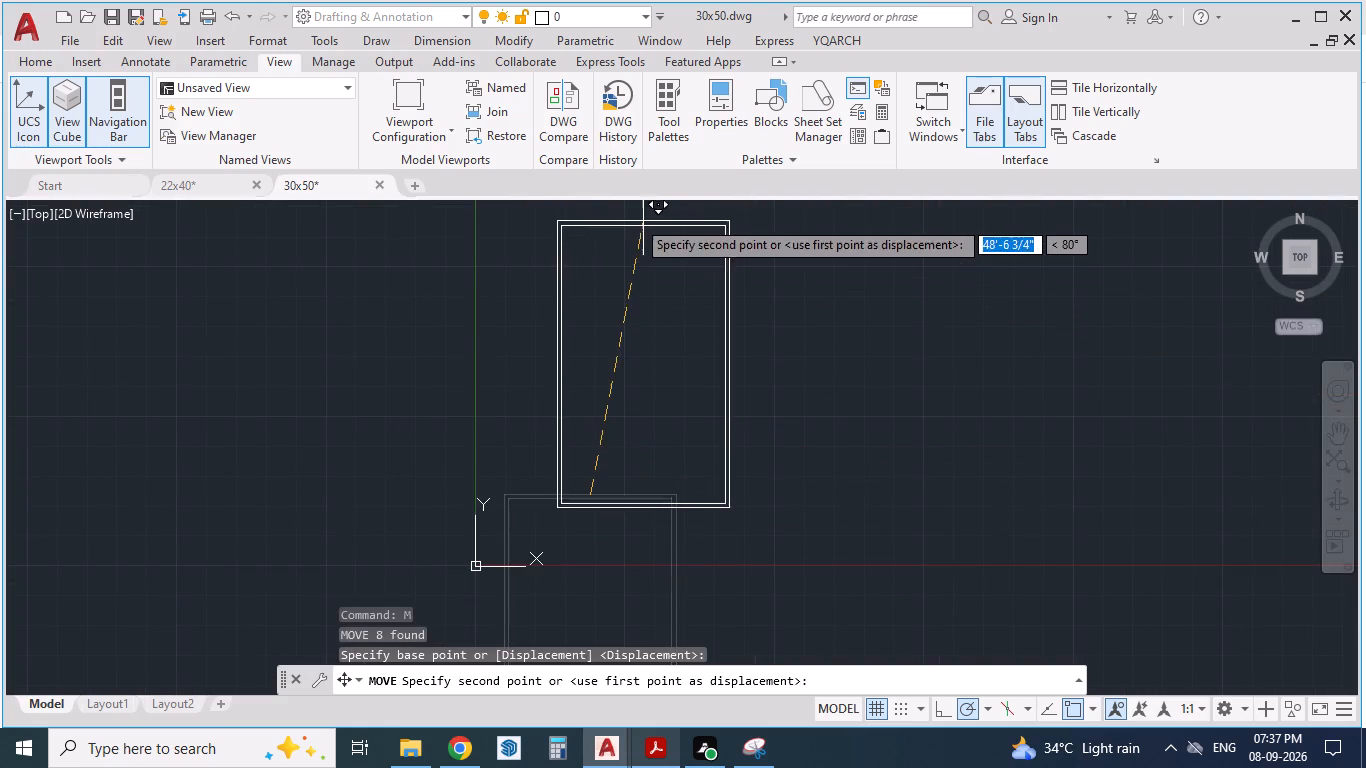
{"action": "left_click_drag", "start_coordinate": [636, 219], "coordinate": [652, 208]}
{"action": "scroll", "coordinate": [631, 272], "scroll_direction": "down", "scroll_amount": 2}
{"action": "left_click", "coordinate": [652, 208]}
{"action": "scroll", "coordinate": [558, 360], "scroll_direction": "down", "scroll_amount": 2}
{"action": "scroll", "coordinate": [587, 317], "scroll_direction": "up", "scroll_amount": 3}
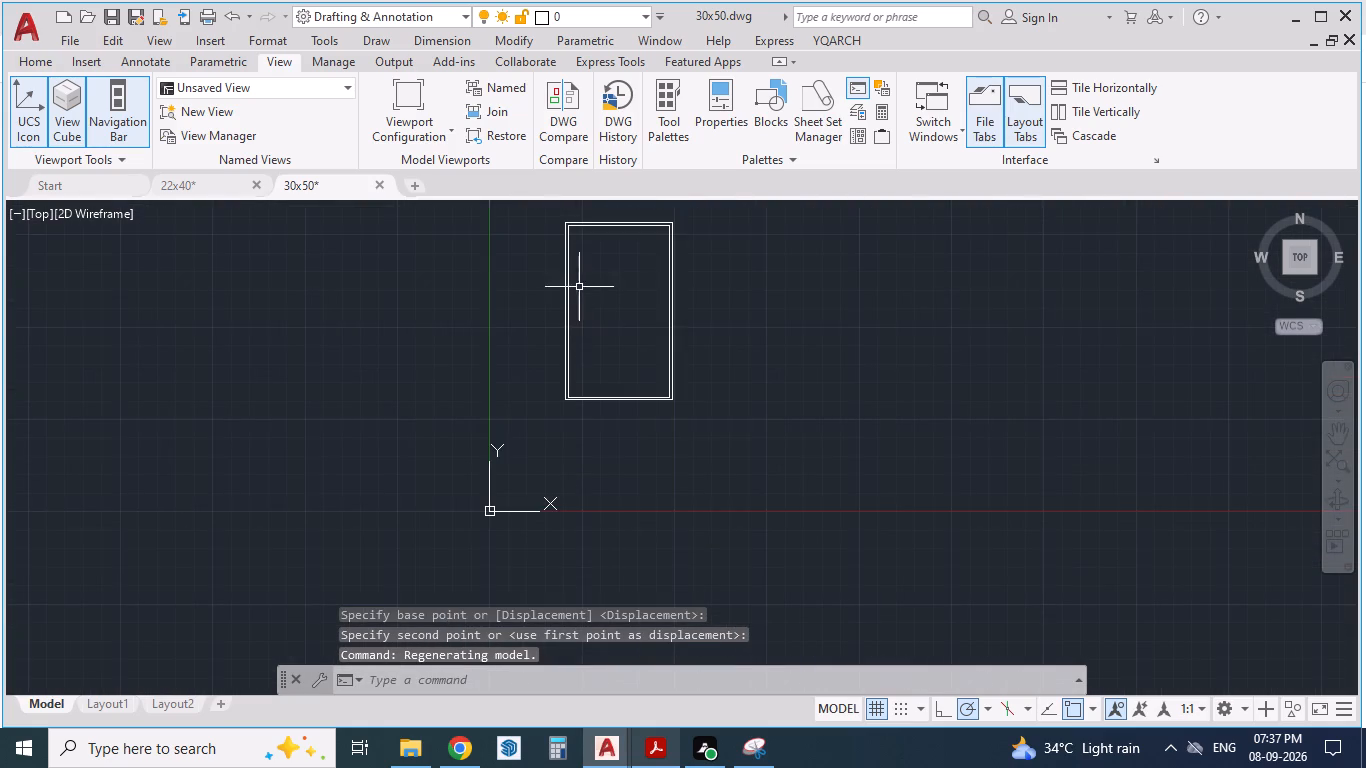
{"action": "scroll", "coordinate": [564, 302], "scroll_direction": "down", "scroll_amount": 1}
{"action": "scroll", "coordinate": [577, 241], "scroll_direction": "up", "scroll_amount": 2}
{"action": "scroll", "coordinate": [604, 362], "scroll_direction": "up", "scroll_amount": 1}
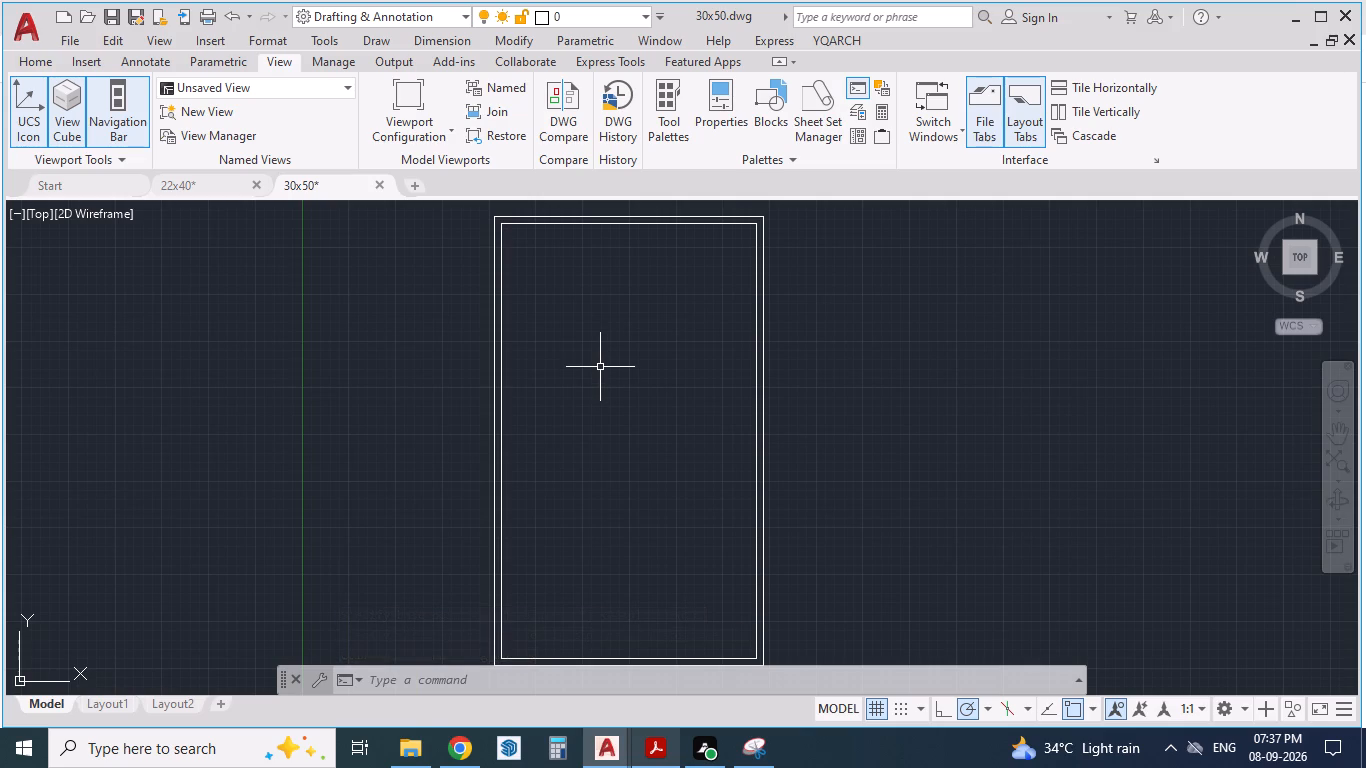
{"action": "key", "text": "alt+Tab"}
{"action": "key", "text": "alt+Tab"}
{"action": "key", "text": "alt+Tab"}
Add an aligned dimension between the outer corners of the top wall, placed just above the wall.
{"action": "scroll", "coordinate": [596, 361], "scroll_direction": "down", "scroll_amount": 1}
{"action": "scroll", "coordinate": [602, 227], "scroll_direction": "up", "scroll_amount": 1}
{"action": "type", "text": "DA"}
{"action": "key", "text": "Return"}
{"action": "scroll", "coordinate": [535, 303], "scroll_direction": "up", "scroll_amount": 1}
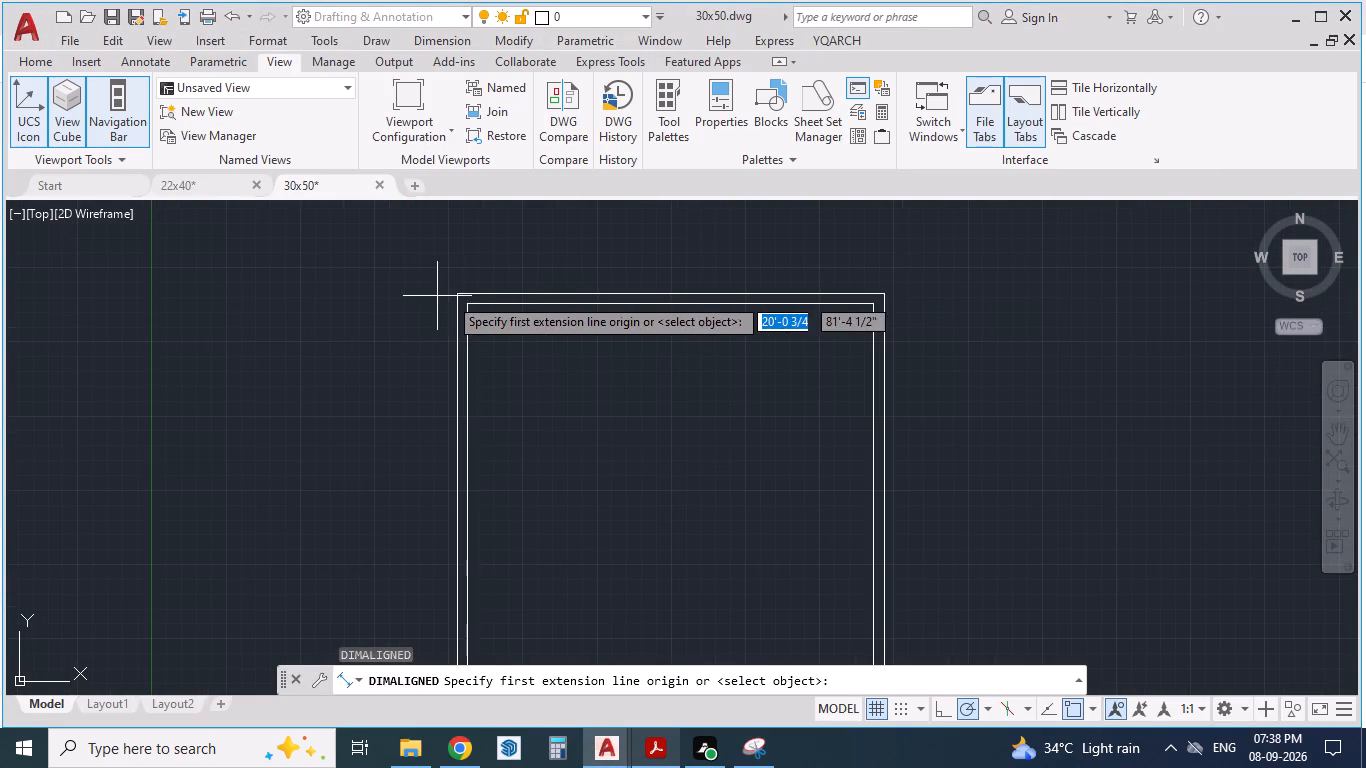
{"action": "left_click", "coordinate": [456, 293]}
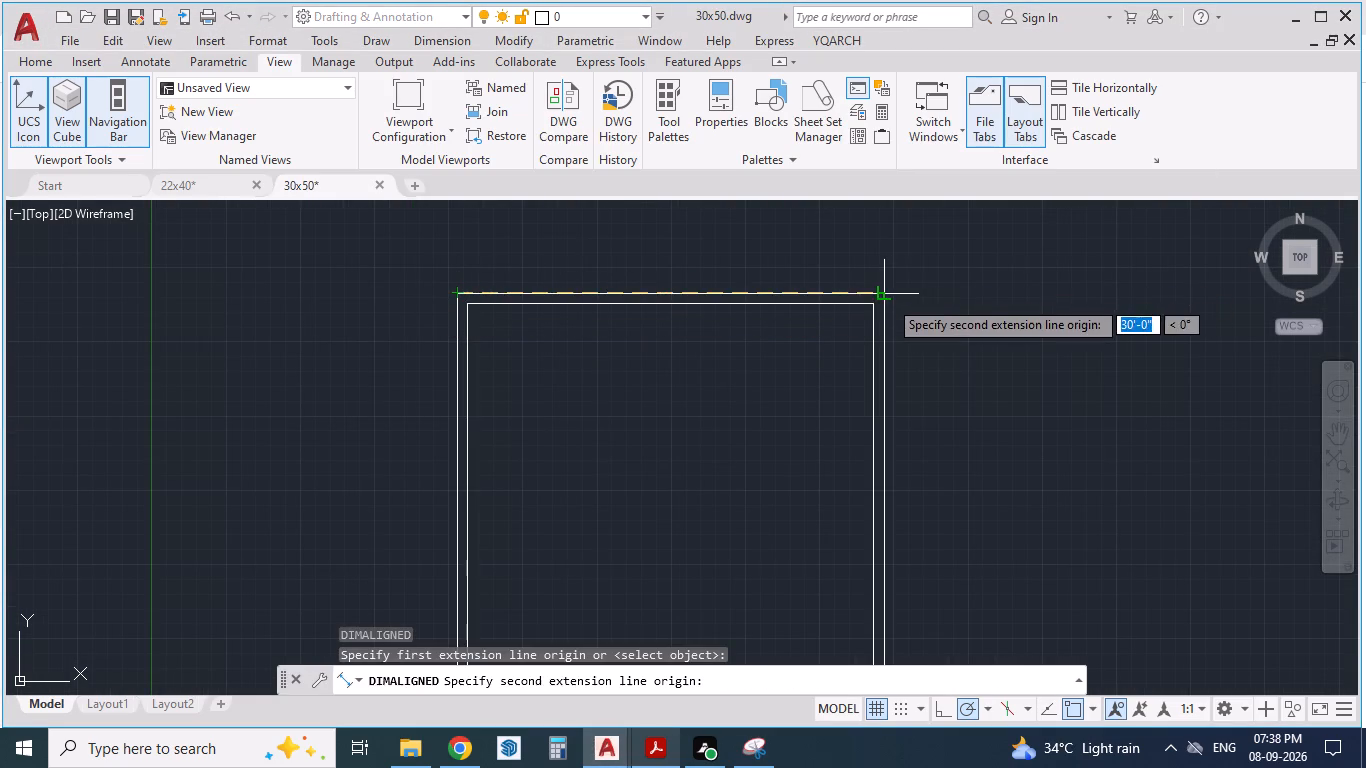
{"action": "left_click", "coordinate": [888, 299]}
{"action": "left_click", "coordinate": [885, 264]}
{"action": "scroll", "coordinate": [737, 239], "scroll_direction": "down", "scroll_amount": 1}
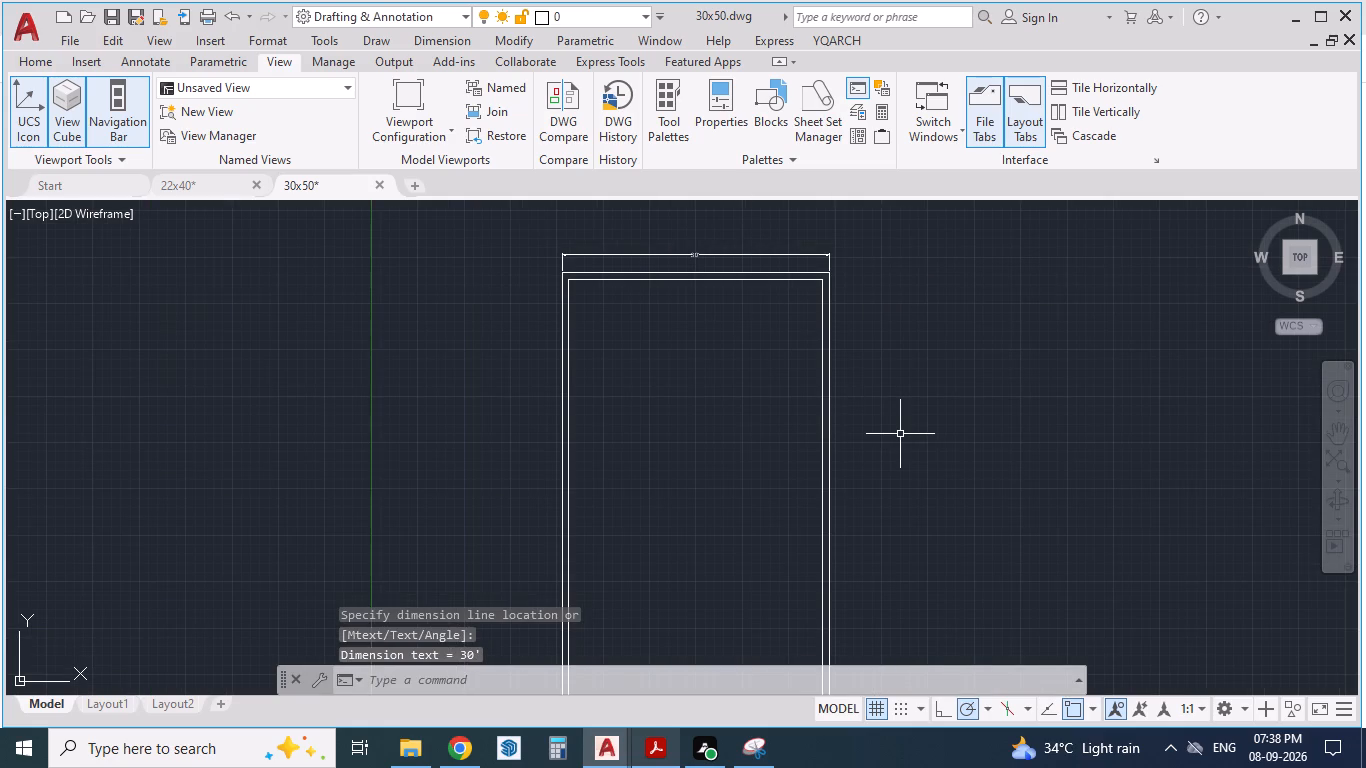
Add an aligned dimension along the full outer length of the right wall, placed outside the house outline.
{"action": "key", "text": "space"}
{"action": "scroll", "coordinate": [846, 326], "scroll_direction": "up", "scroll_amount": 1}
{"action": "left_click", "coordinate": [815, 239]}
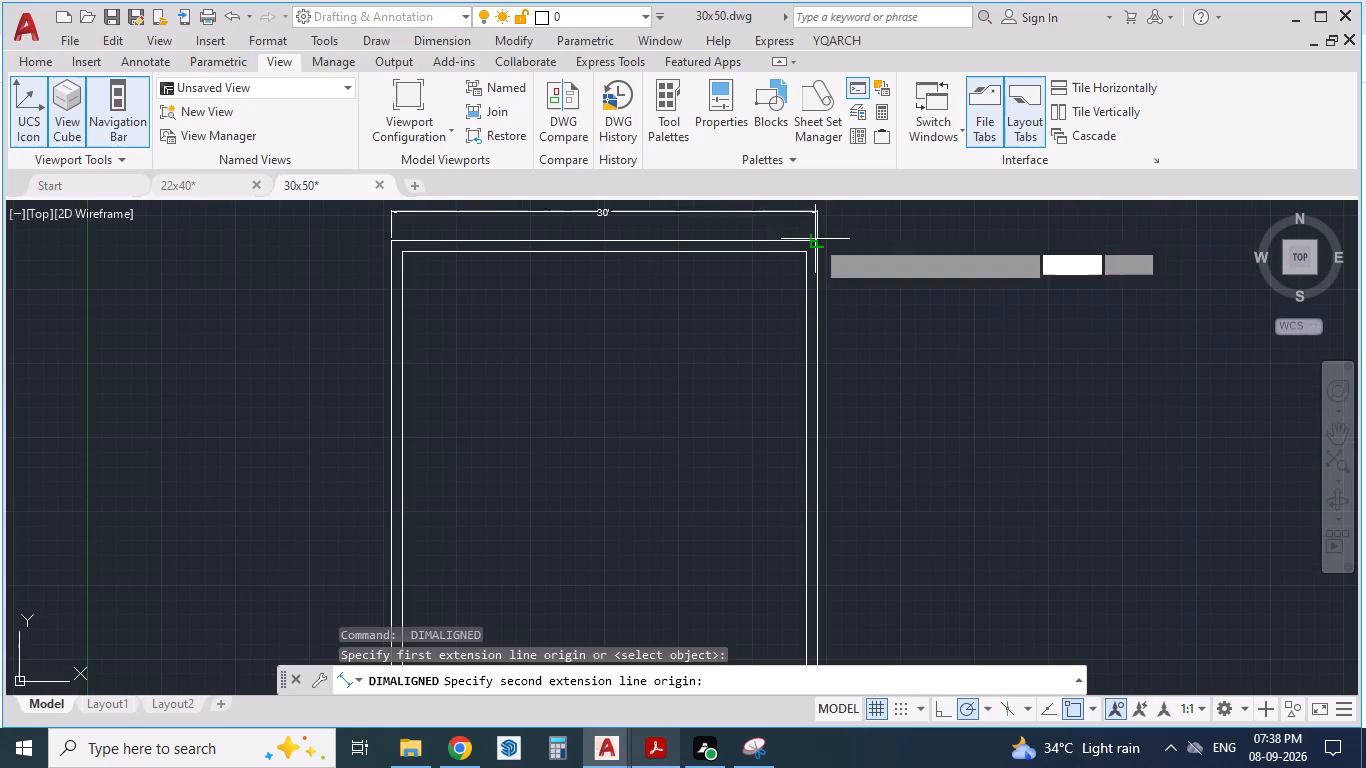
{"action": "scroll", "coordinate": [815, 239], "scroll_direction": "down", "scroll_amount": 3}
{"action": "scroll", "coordinate": [815, 385], "scroll_direction": "up", "scroll_amount": 3}
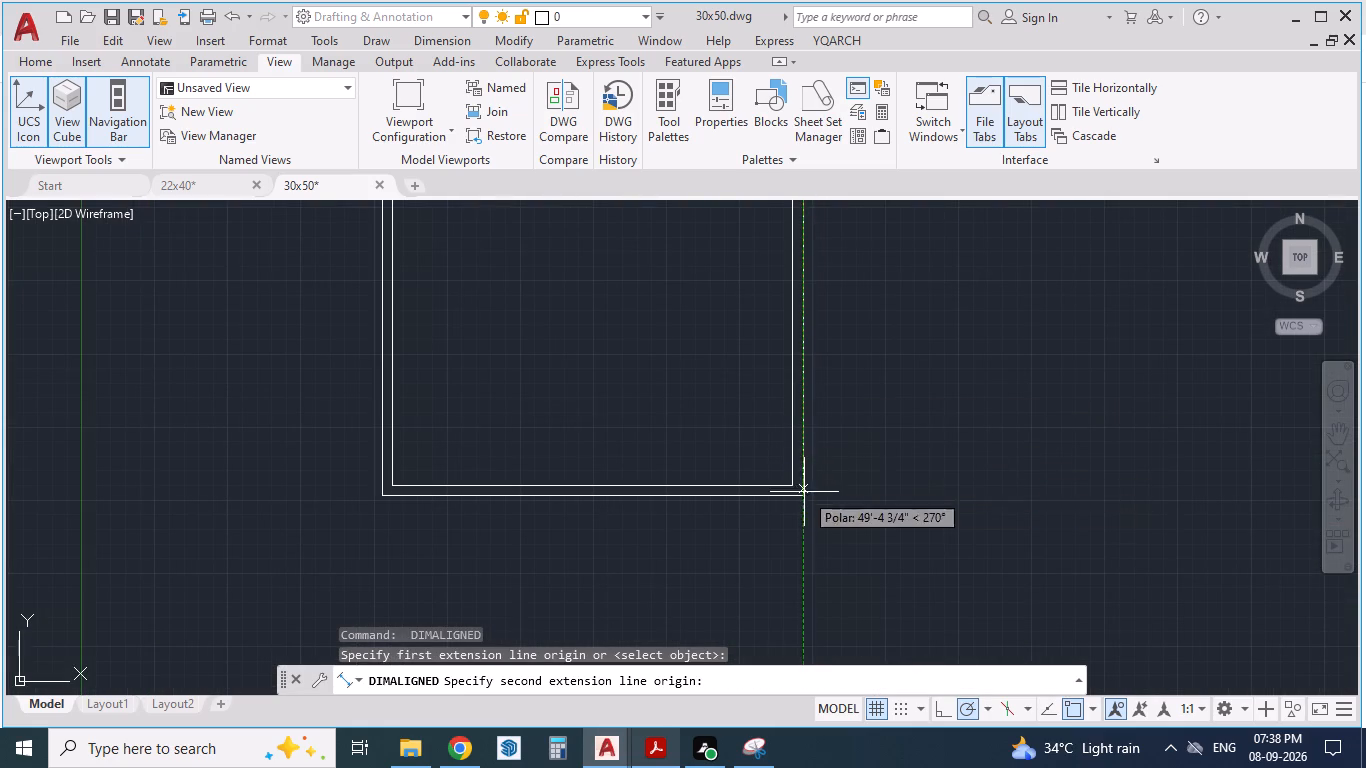
{"action": "left_click", "coordinate": [804, 494]}
{"action": "left_click", "coordinate": [904, 500]}
{"action": "scroll", "coordinate": [873, 499], "scroll_direction": "down", "scroll_amount": 2}
{"action": "scroll", "coordinate": [889, 370], "scroll_direction": "up", "scroll_amount": 2}
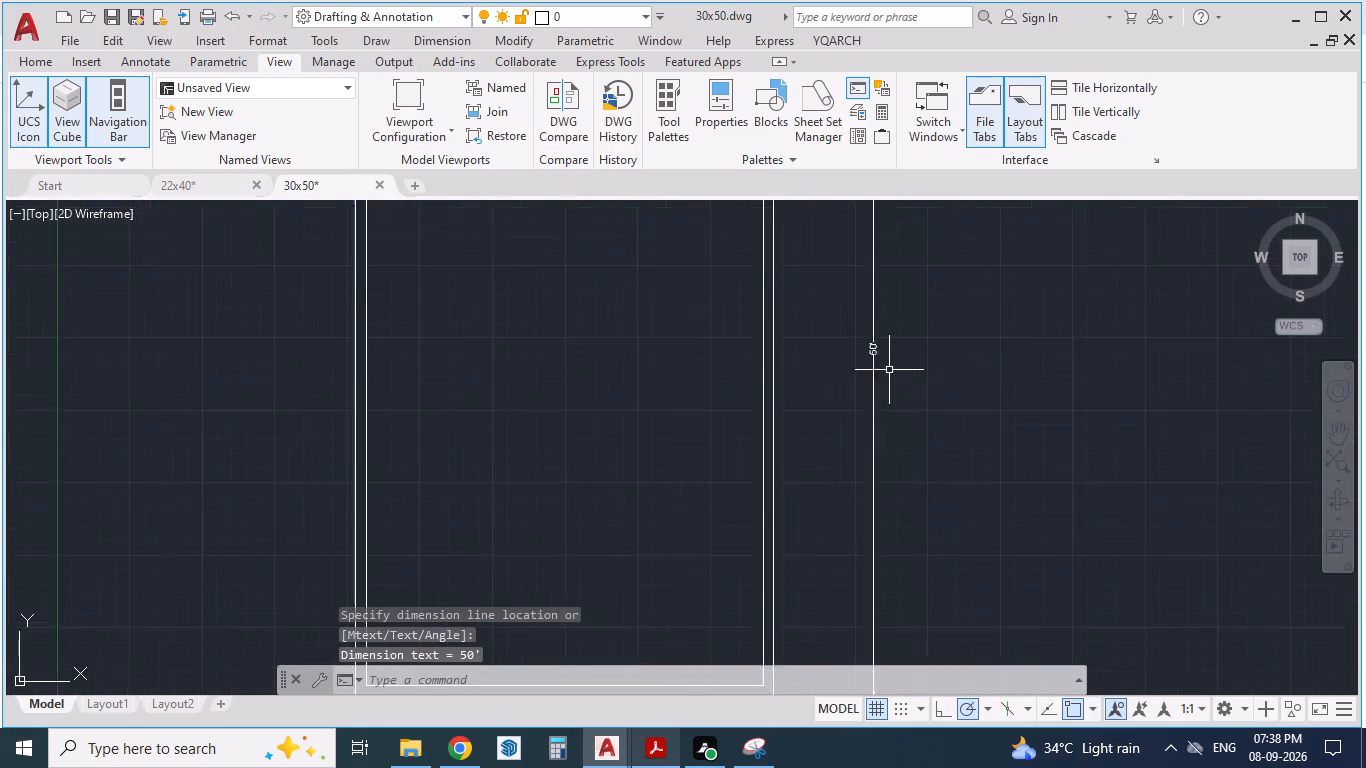
{"action": "scroll", "coordinate": [889, 370], "scroll_direction": "up", "scroll_amount": 1}
{"action": "scroll", "coordinate": [889, 370], "scroll_direction": "down", "scroll_amount": 3}
{"action": "scroll", "coordinate": [792, 201], "scroll_direction": "up", "scroll_amount": 2}
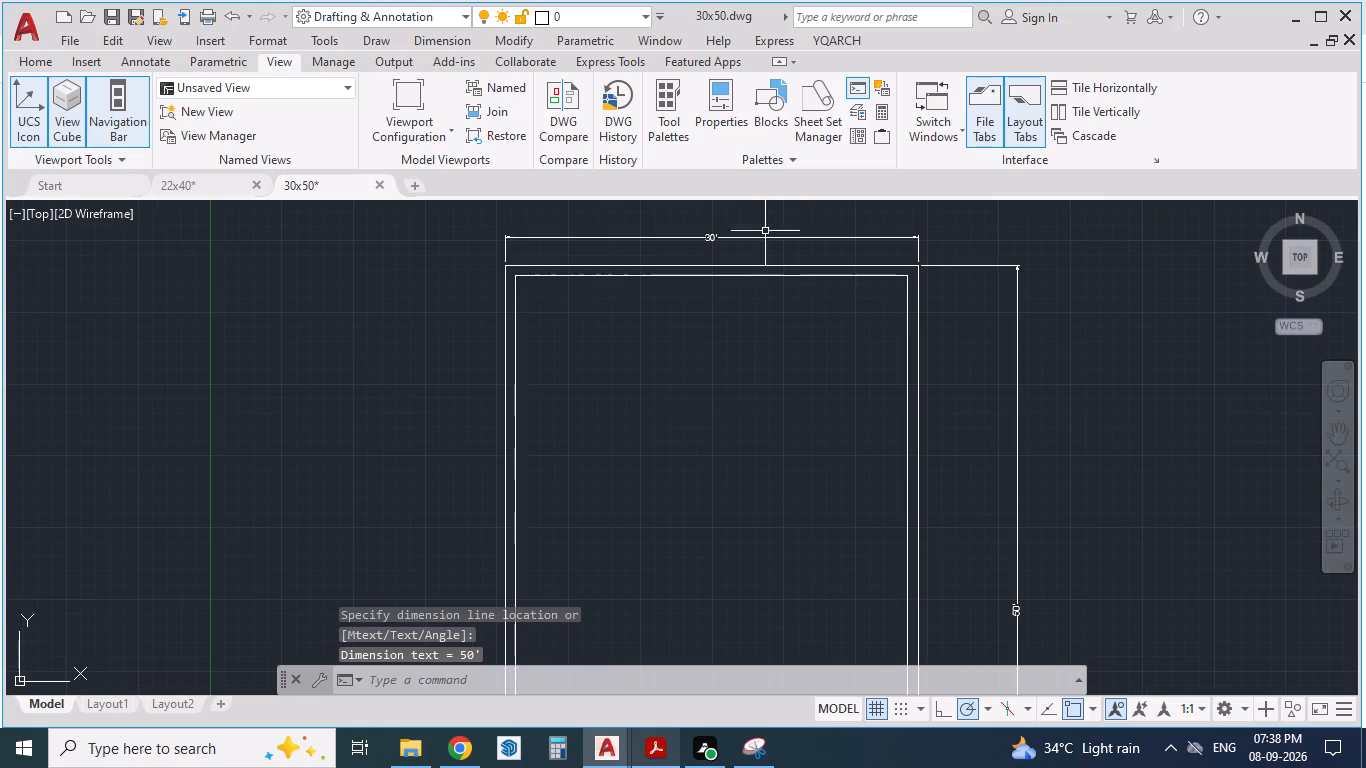
Switch to the house plan PDF in Acrobat, examine the upper rooms' layout and sizes, and return to AutoCAD.
{"action": "left_click", "coordinate": [660, 747]}
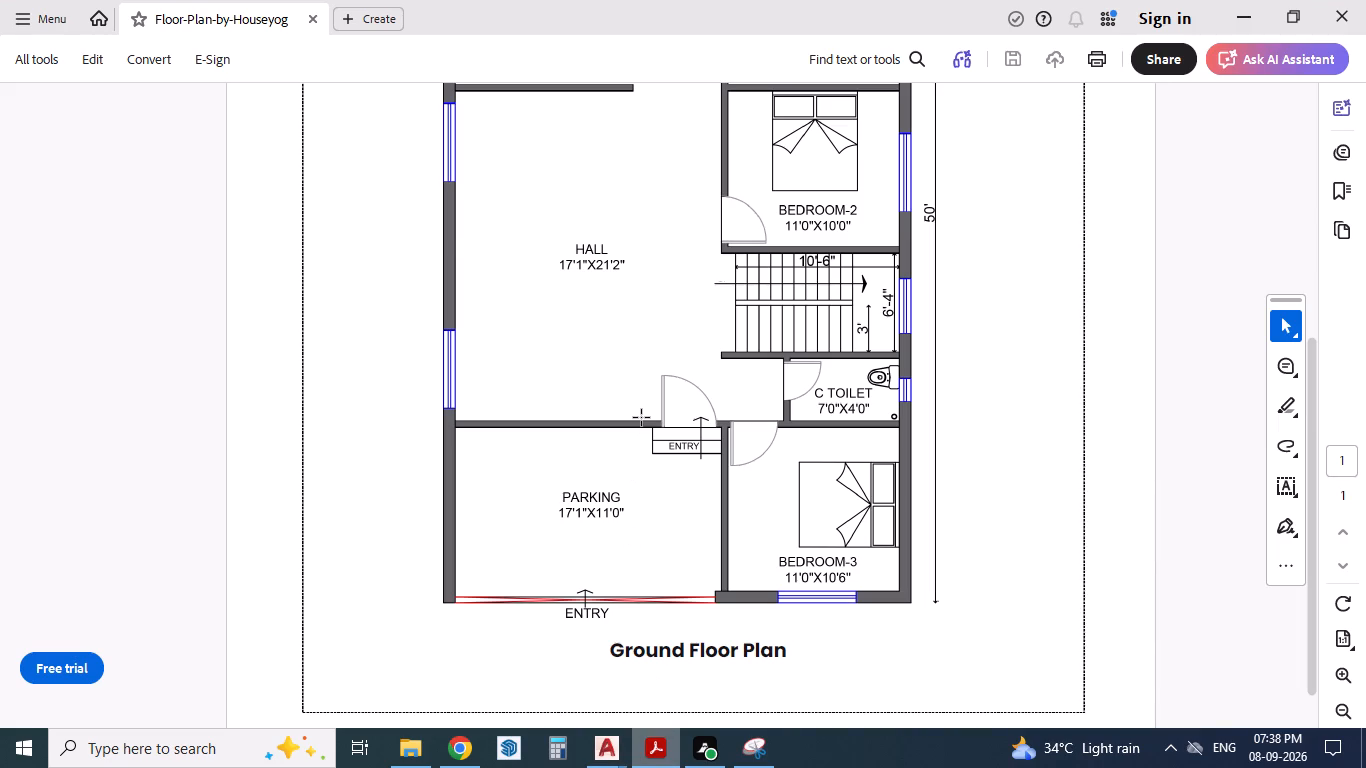
{"action": "scroll", "coordinate": [654, 430], "scroll_direction": "up", "scroll_amount": 5}
{"action": "key", "text": "space"}
{"action": "key", "text": "space"}
{"action": "key", "text": "space"}
{"action": "key", "text": "space"}
{"action": "key", "text": "space"}
{"action": "key", "text": "space"}
{"action": "key", "text": "space"}
{"action": "key", "text": "space"}
{"action": "key", "text": "space"}
{"action": "key", "text": "space"}
{"action": "scroll", "coordinate": [654, 430], "scroll_direction": "down", "scroll_amount": 1}
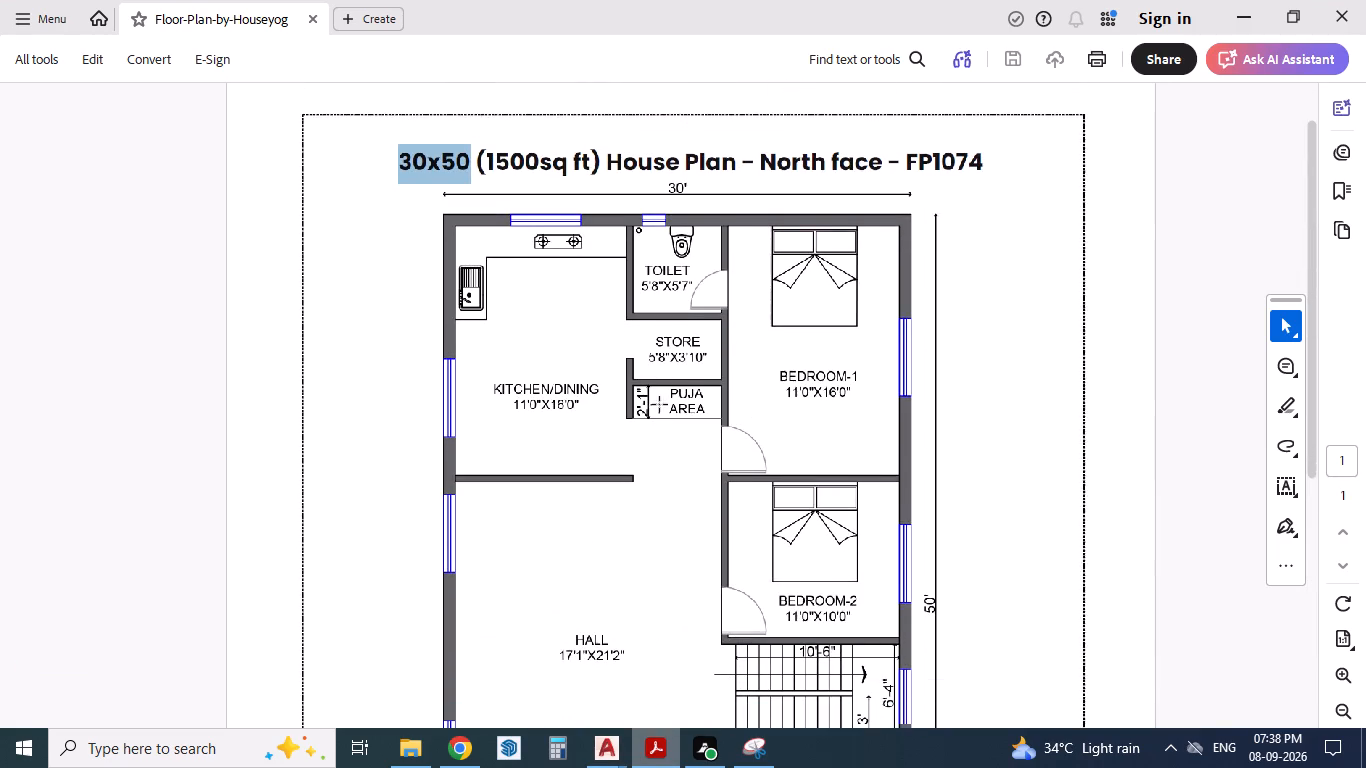
{"action": "key", "text": "space"}
{"action": "key", "text": "space"}
{"action": "key", "text": "space"}
{"action": "key", "text": "space"}
{"action": "key", "text": "space"}
{"action": "key", "text": "space"}
{"action": "key", "text": "space"}
{"action": "key", "text": "space"}
{"action": "key", "text": "space"}
{"action": "key", "text": "space"}
{"action": "key", "text": "space"}
{"action": "key", "text": "space"}
{"action": "key", "text": "space"}
{"action": "key", "text": "space"}
{"action": "key", "text": "space"}
{"action": "scroll", "coordinate": [662, 321], "scroll_direction": "down", "scroll_amount": 1}
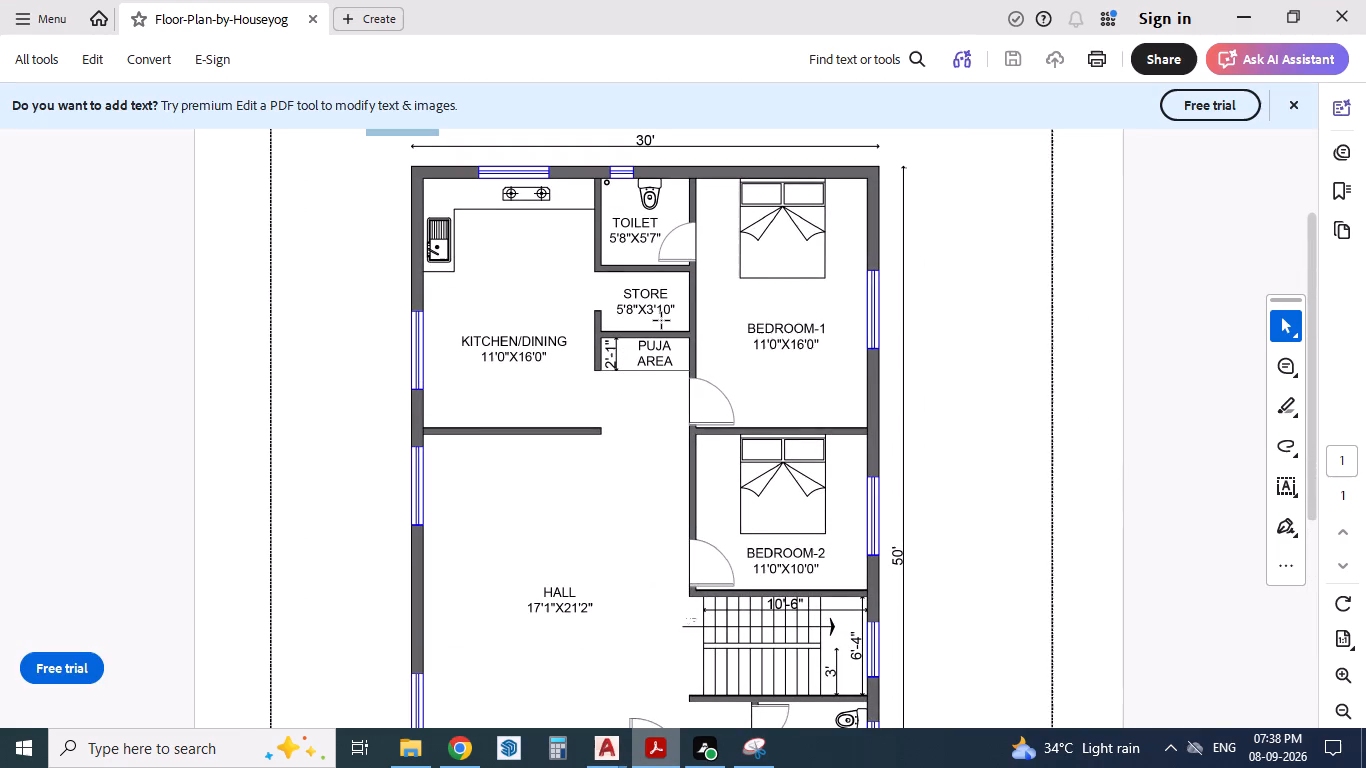
{"action": "scroll", "coordinate": [654, 343], "scroll_direction": "down", "scroll_amount": 1, "text": "ctrl"}
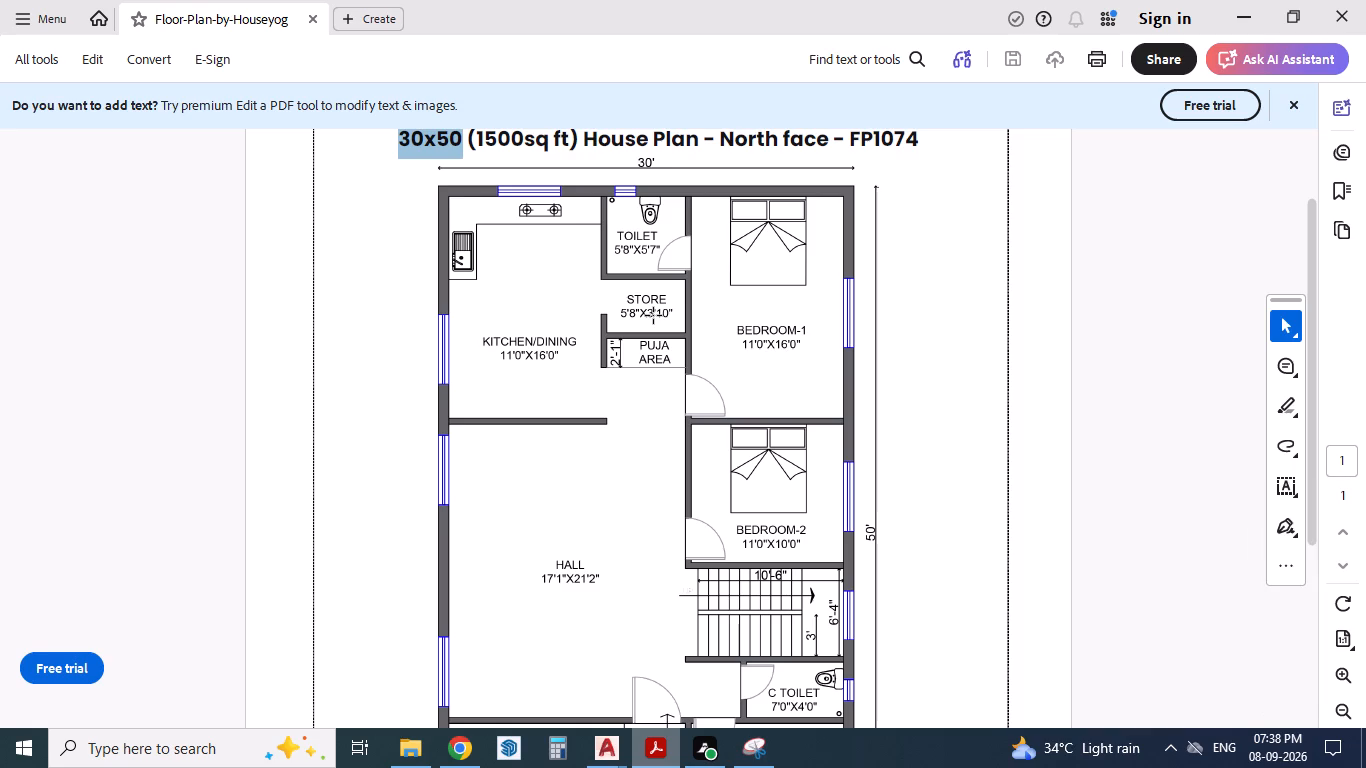
{"action": "key", "text": "alt+Tab"}
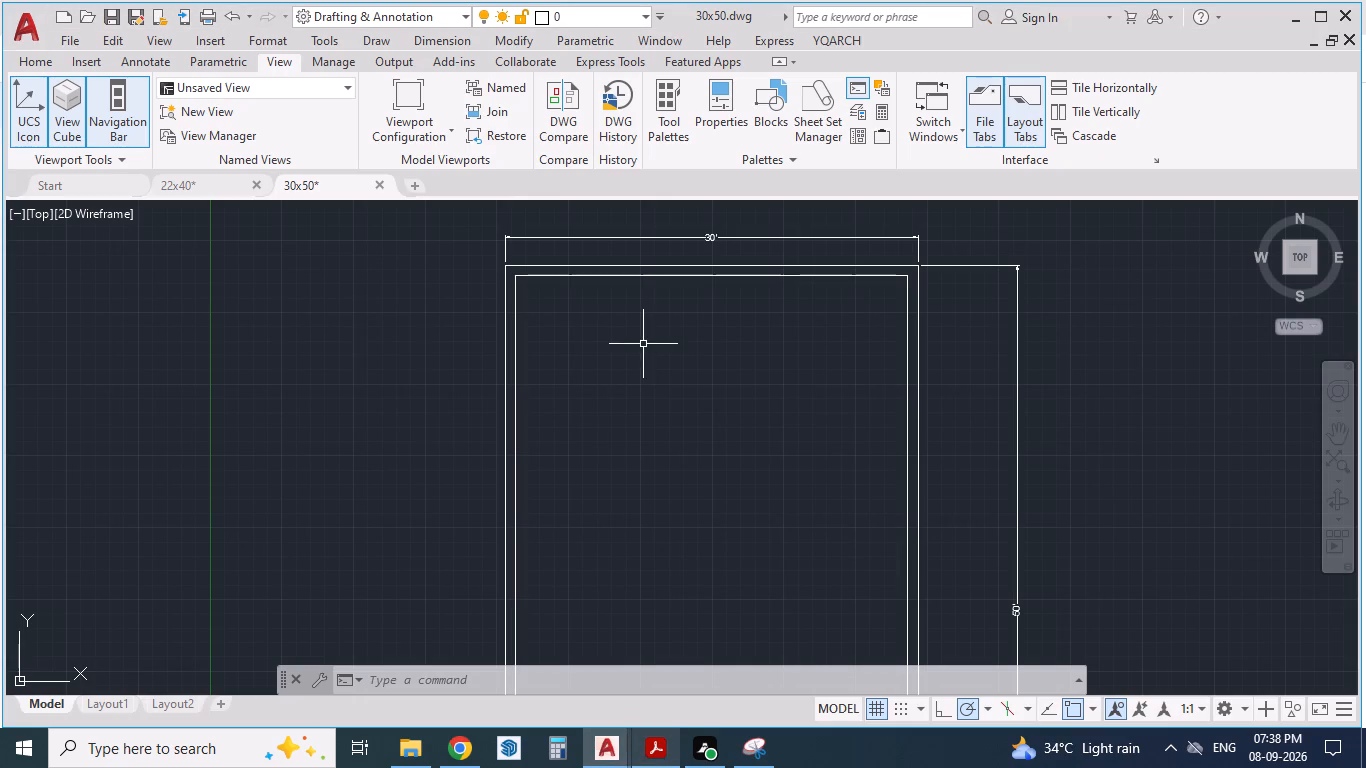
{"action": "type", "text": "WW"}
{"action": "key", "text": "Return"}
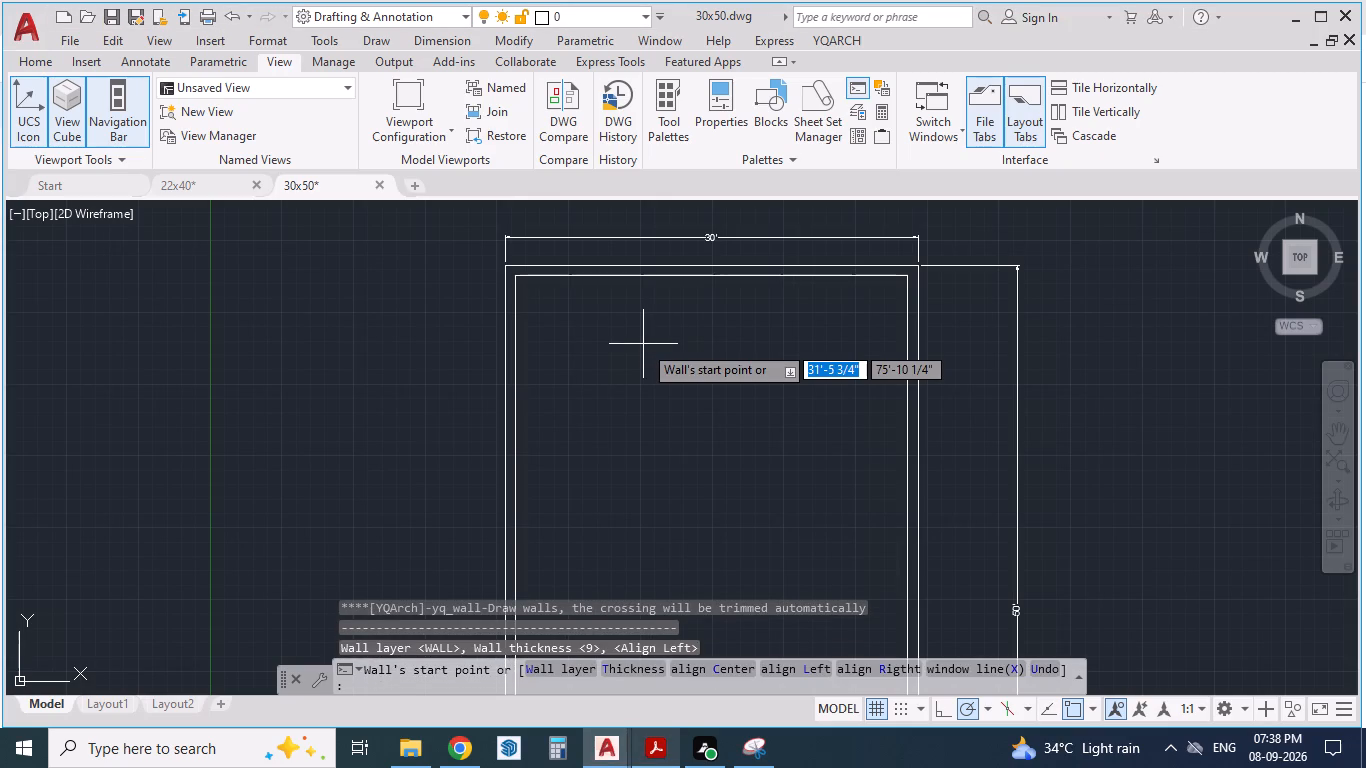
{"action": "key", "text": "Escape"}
Offset the left and right outer walls 11' inward with the YQArch wall offset, forming two full-length vertical partitions.
{"action": "type", "text": "WW"}
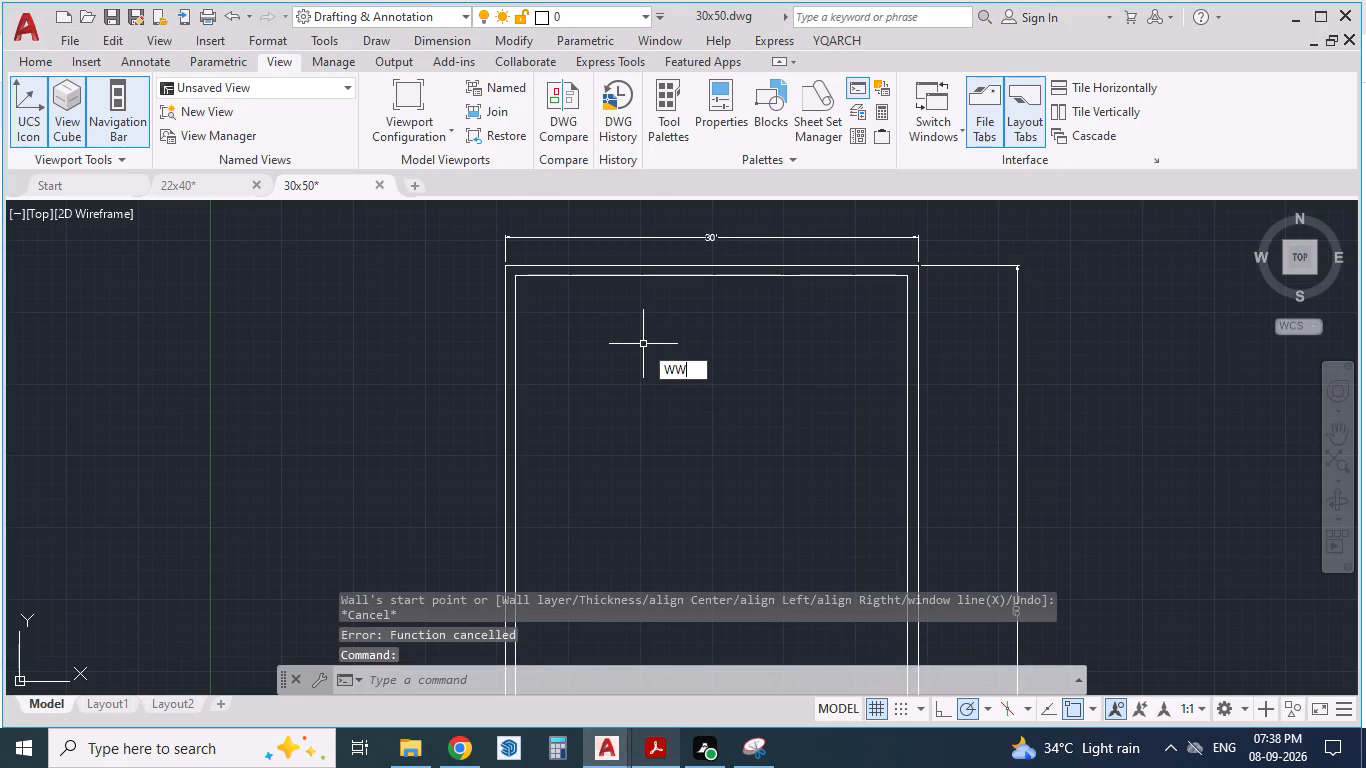
{"action": "key", "text": "o"}
{"action": "key", "text": "Return"}
{"action": "type", "text": "11"}
{"action": "key", "text": "apostrophe"}
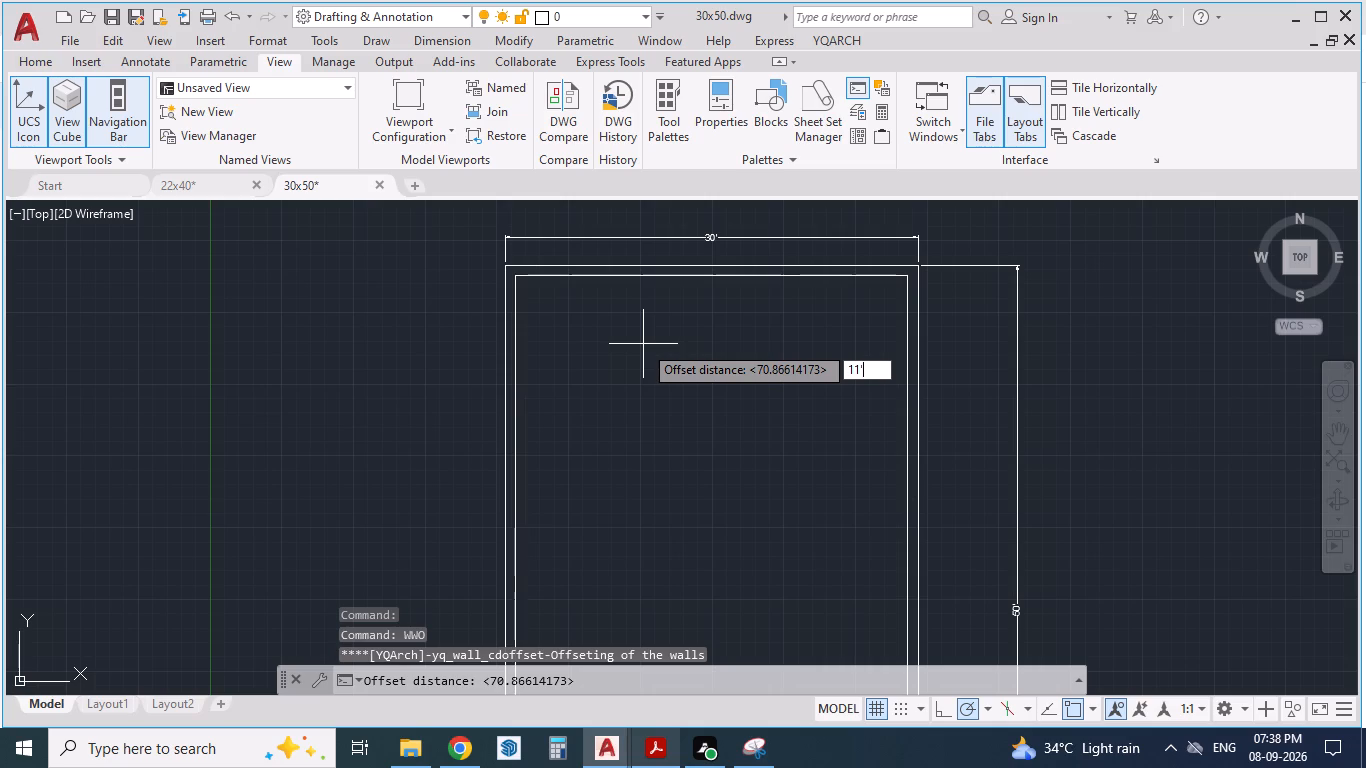
{"action": "key", "text": "Return"}
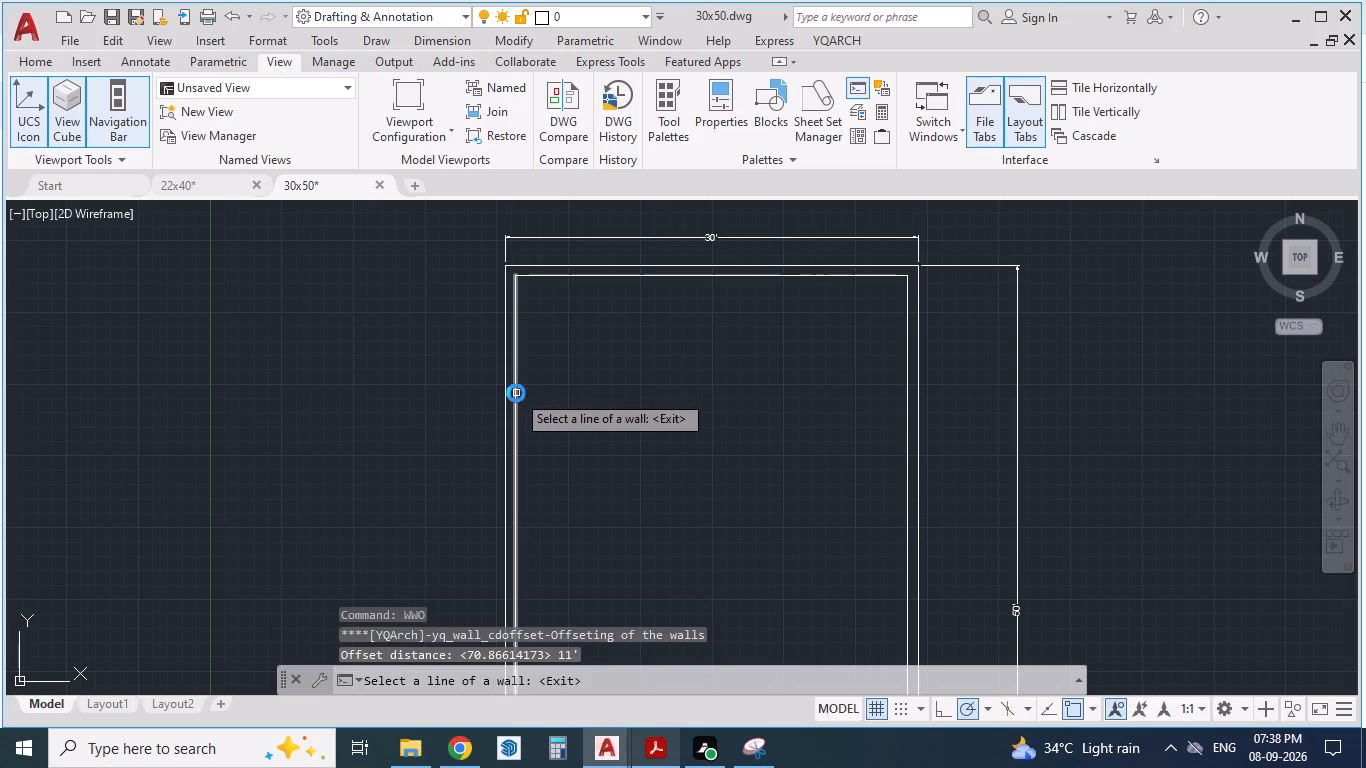
{"action": "left_click", "coordinate": [516, 393]}
{"action": "left_click", "coordinate": [635, 417]}
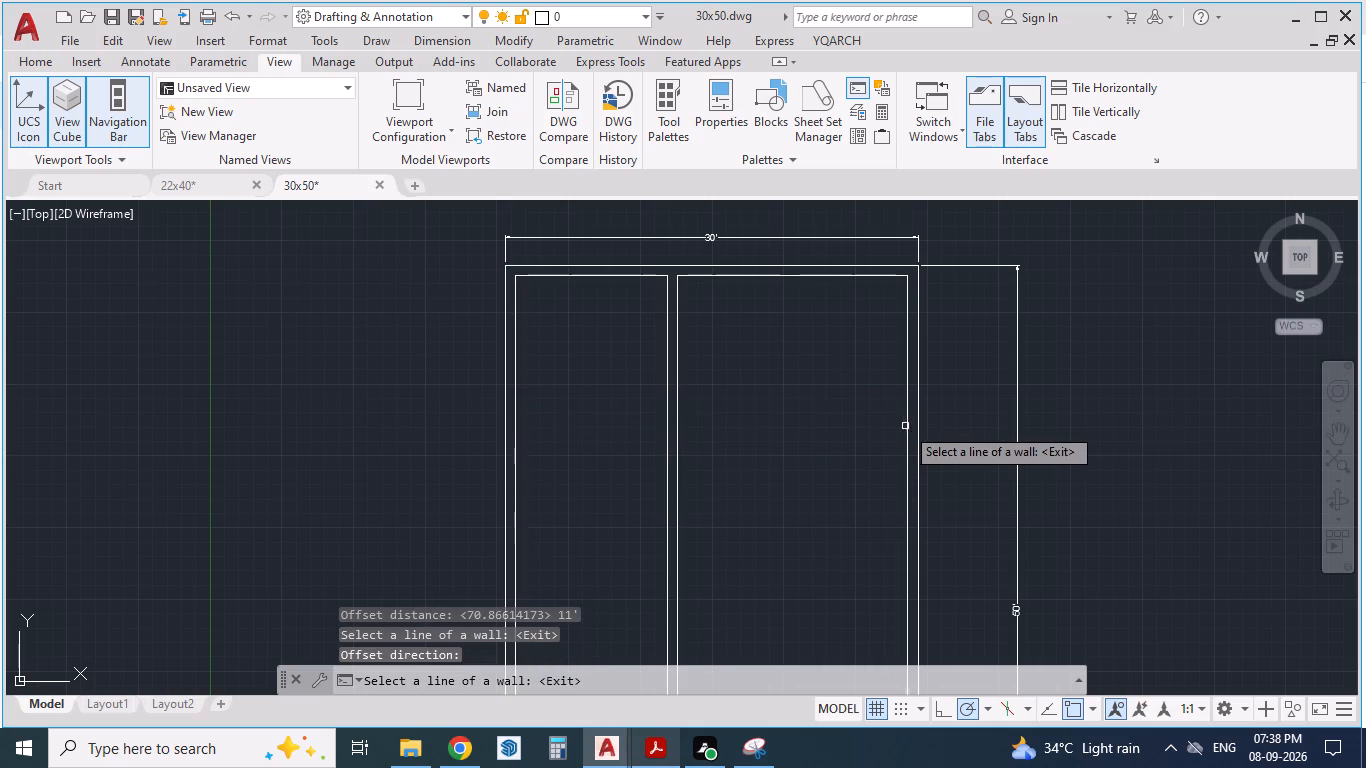
{"action": "left_click", "coordinate": [907, 428]}
{"action": "left_click", "coordinate": [780, 428]}
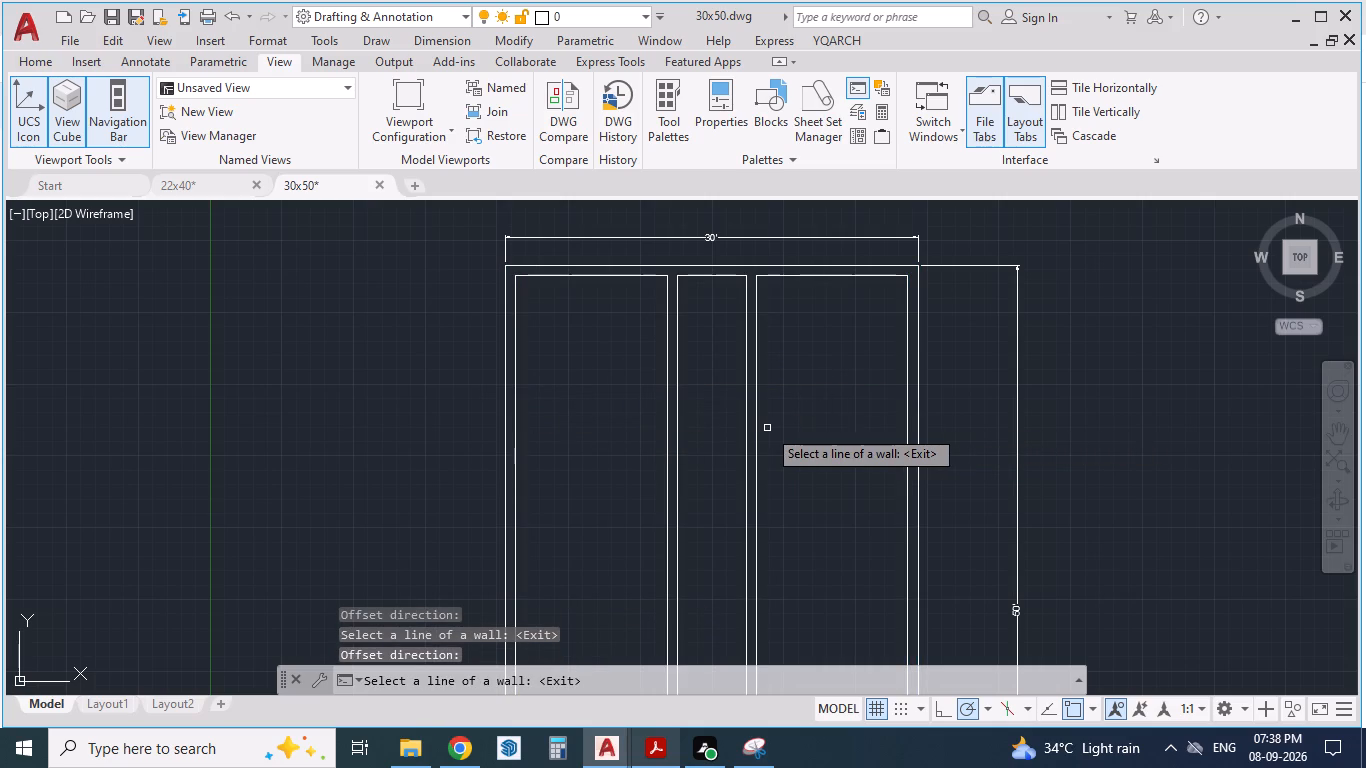
Check the toilet's width in the house plan PDF and add an aligned dimension between the facing sides of the two partitions in AutoCAD.
{"action": "key", "text": "alt+Tab"}
{"action": "key", "text": "alt+Tab"}
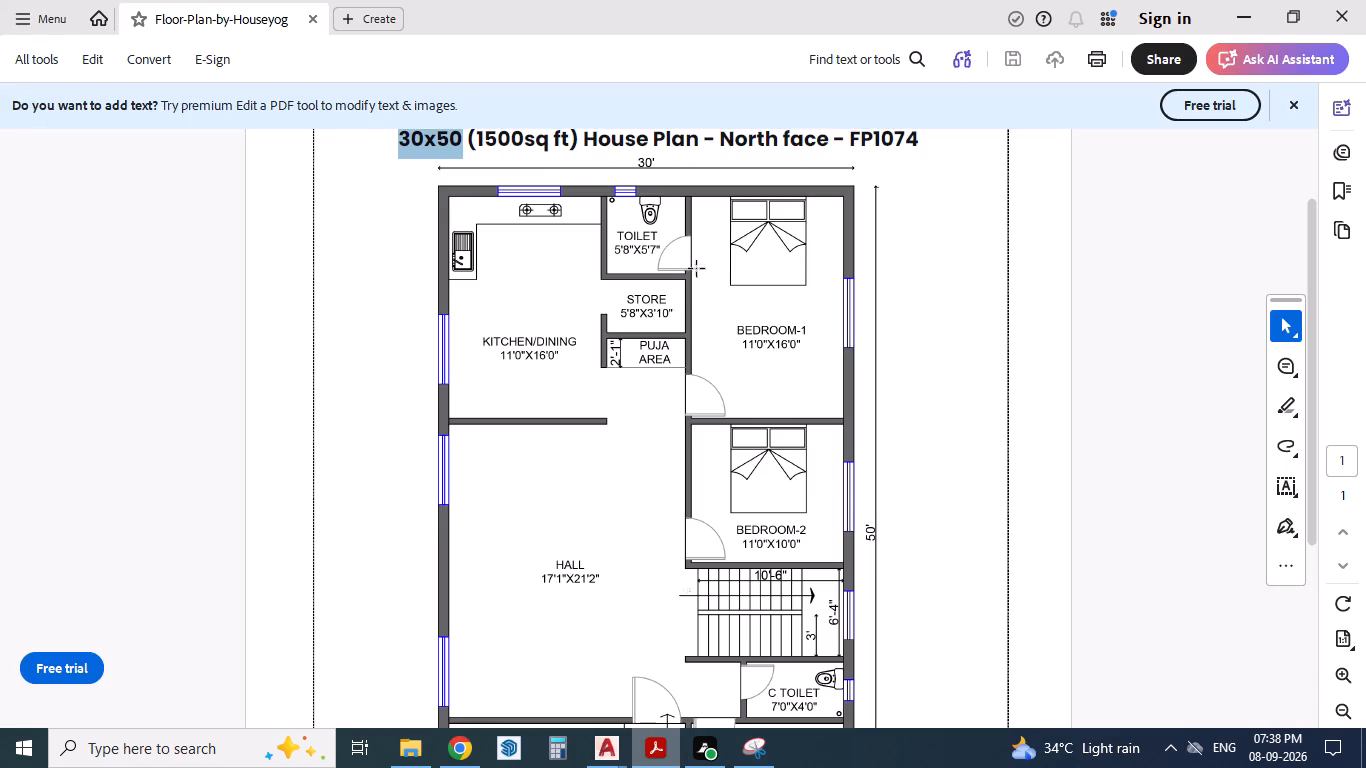
{"action": "scroll", "coordinate": [638, 213], "scroll_direction": "up", "scroll_amount": 2}
{"action": "scroll", "coordinate": [645, 380], "scroll_direction": "down", "scroll_amount": 1}
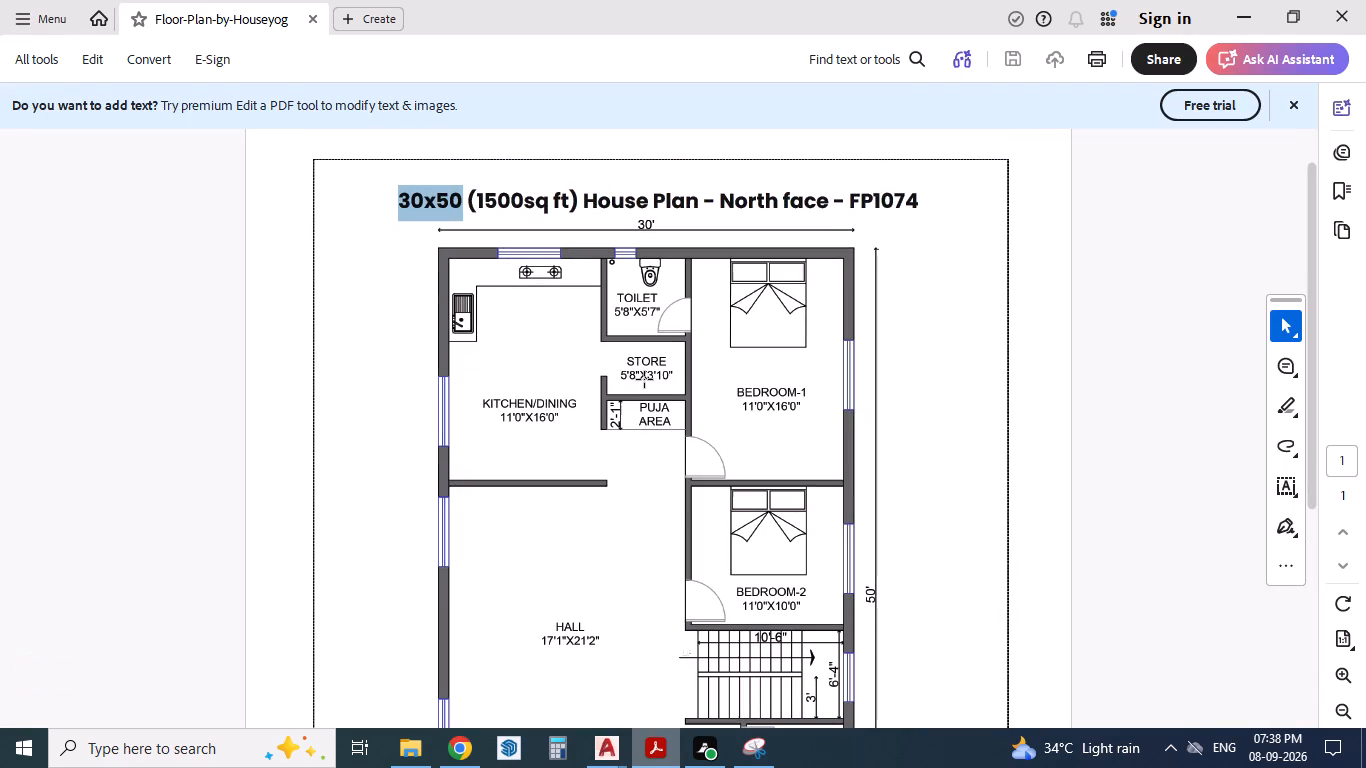
{"action": "key", "text": "alt+Tab"}
{"action": "scroll", "coordinate": [720, 344], "scroll_direction": "up", "scroll_amount": 1}
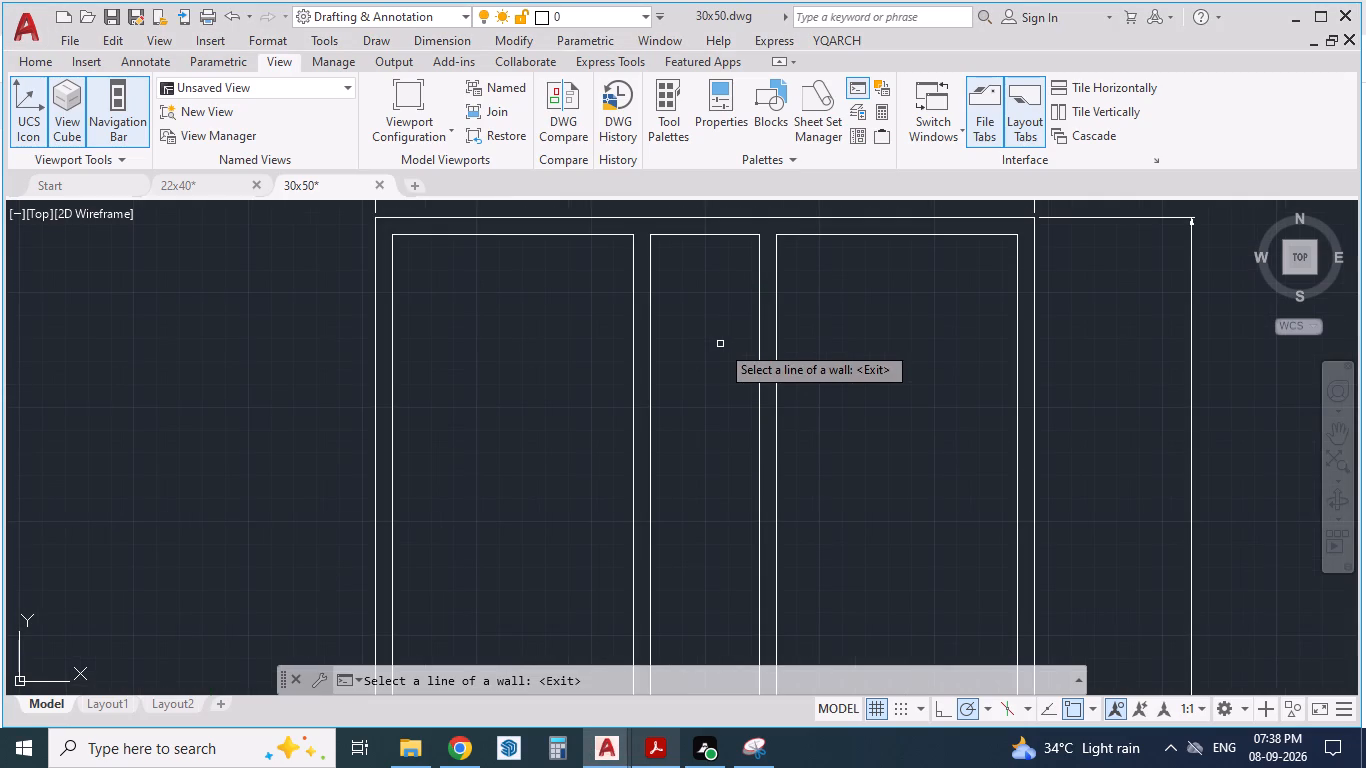
{"action": "key", "text": "Escape"}
{"action": "key", "text": "Escape"}
{"action": "type", "text": "DA"}
{"action": "key", "text": "Return"}
{"action": "left_click", "coordinate": [654, 337]}
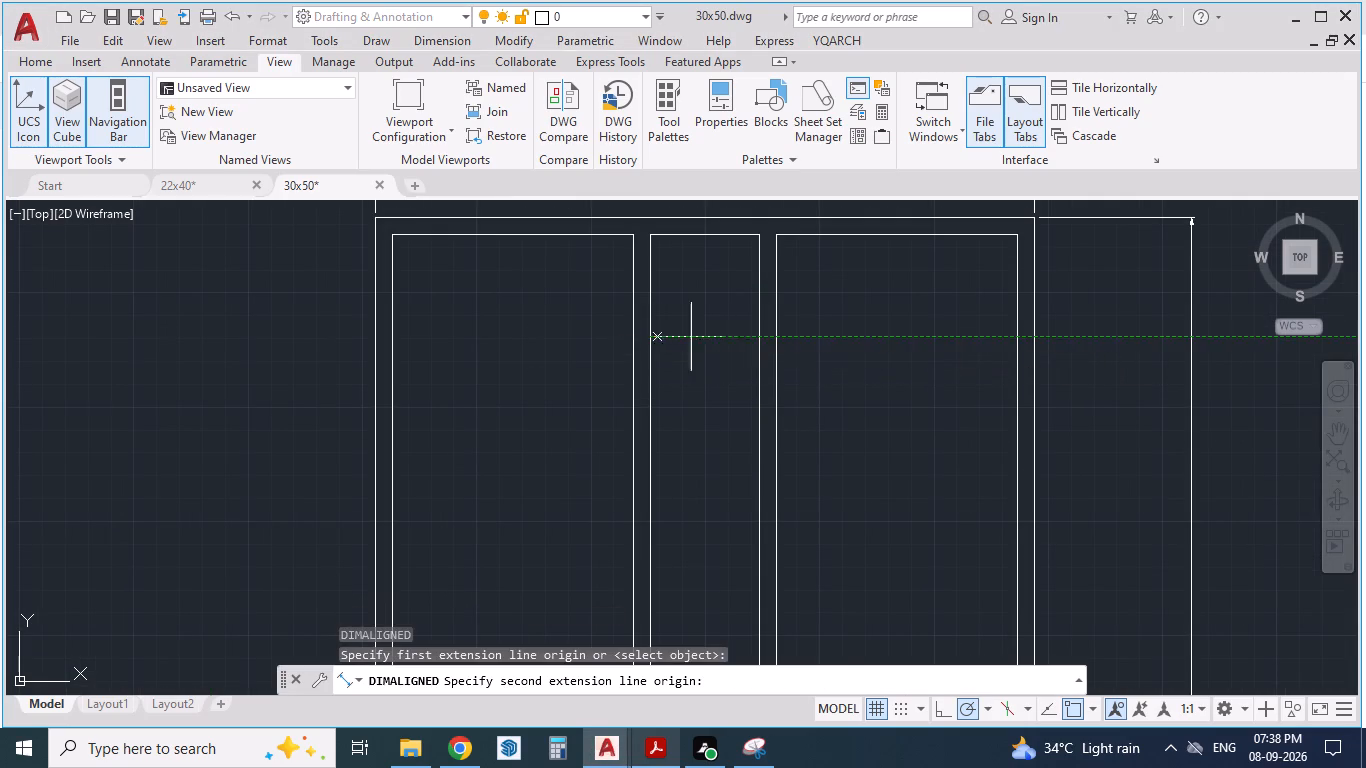
{"action": "left_click", "coordinate": [757, 340]}
{"action": "left_click", "coordinate": [751, 321]}
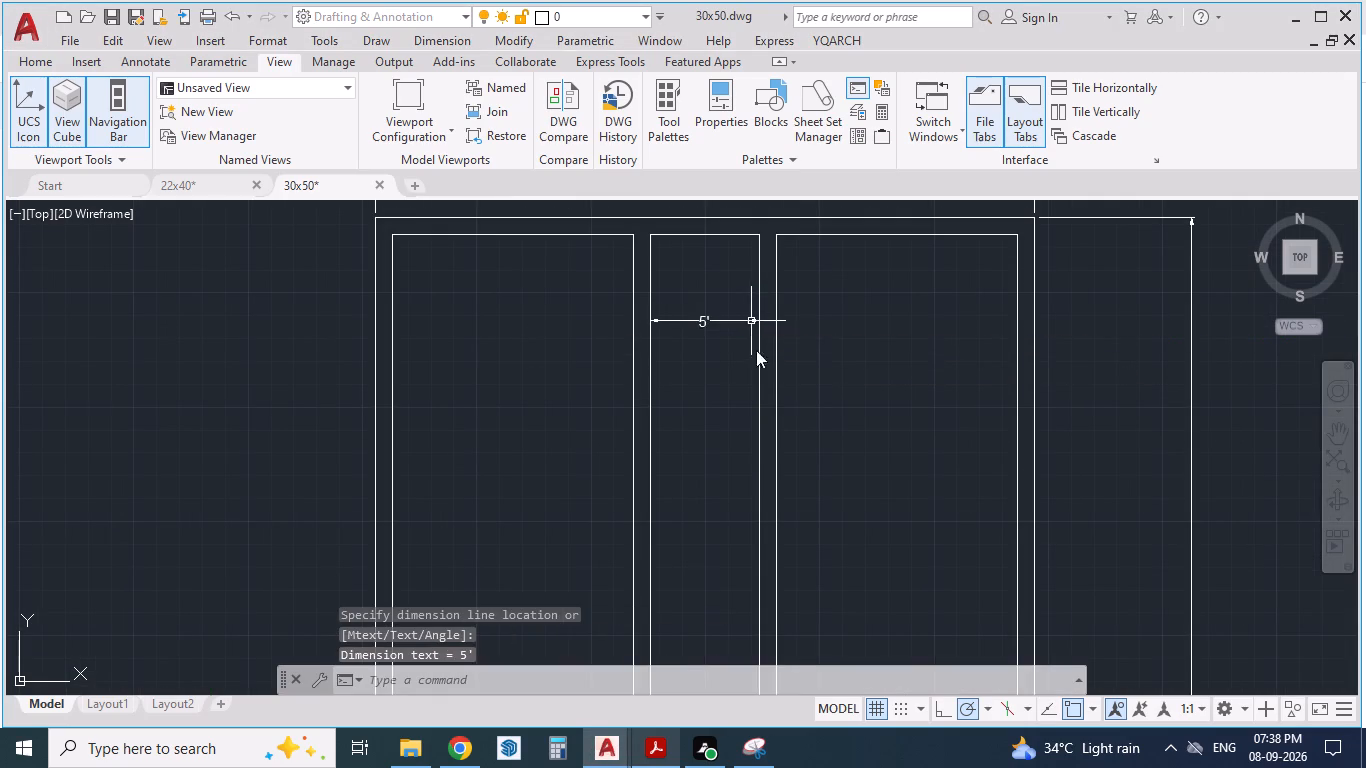
{"action": "scroll", "coordinate": [734, 372], "scroll_direction": "up", "scroll_amount": 1}
{"action": "scroll", "coordinate": [712, 399], "scroll_direction": "down", "scroll_amount": 1}
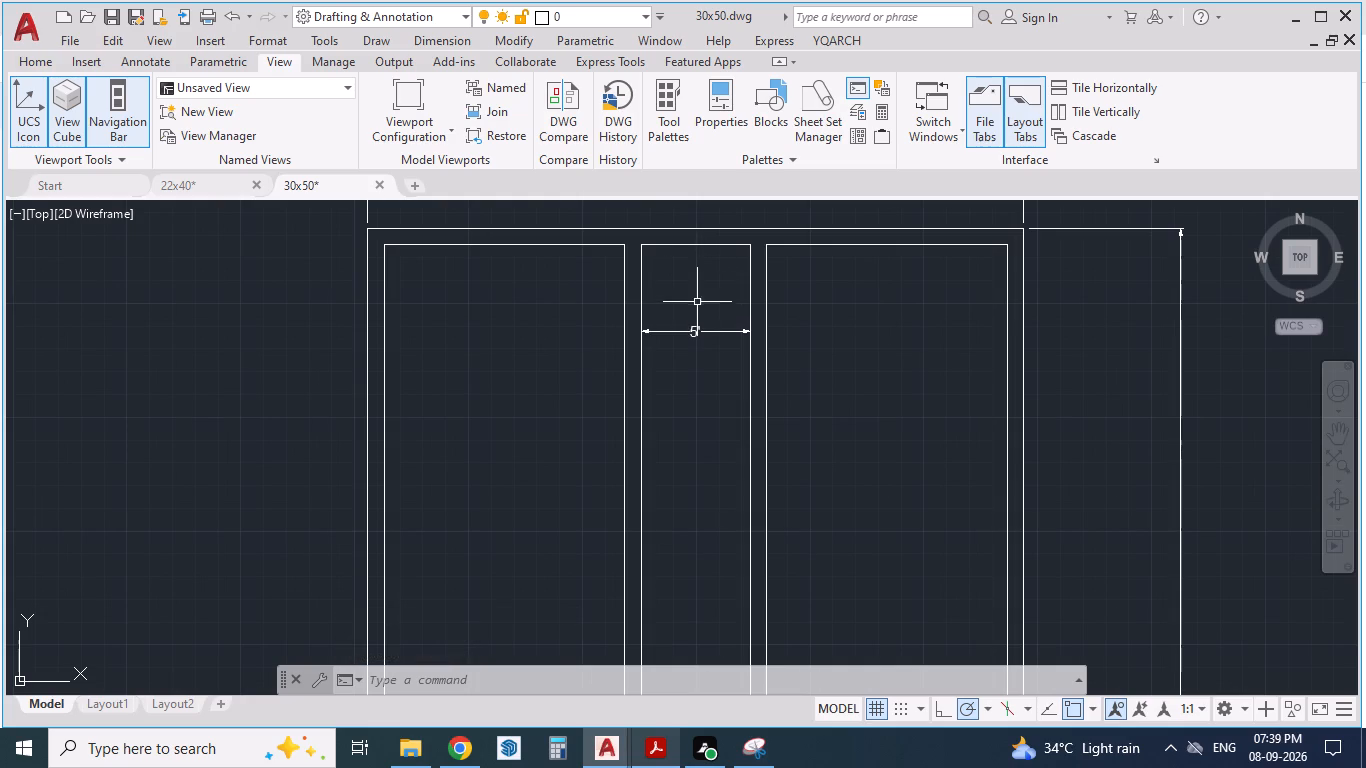
Change the thickness of both inner vertical partitions to 5, narrowing them from the middle bay's side, and check against the PDF plan.
{"action": "scroll", "coordinate": [684, 252], "scroll_direction": "up", "scroll_amount": 1}
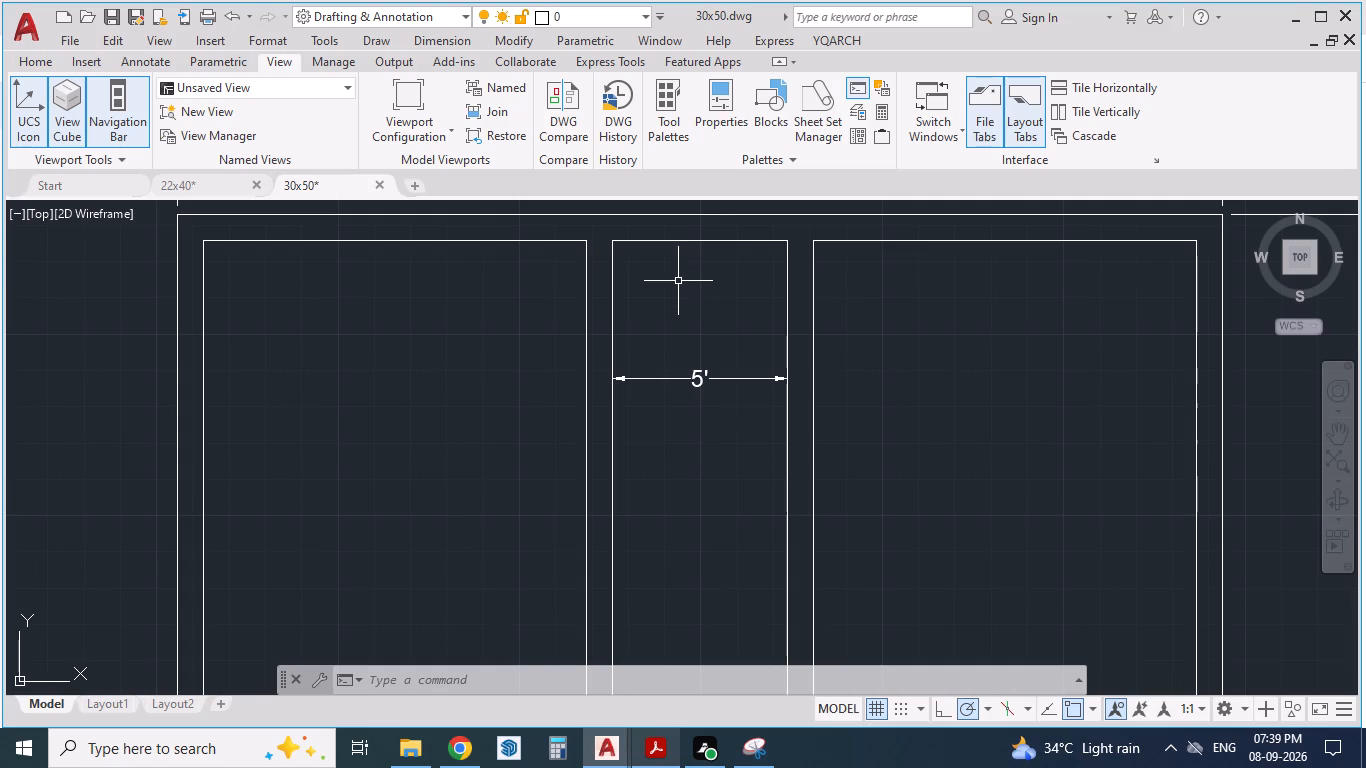
{"action": "key", "text": "Escape"}
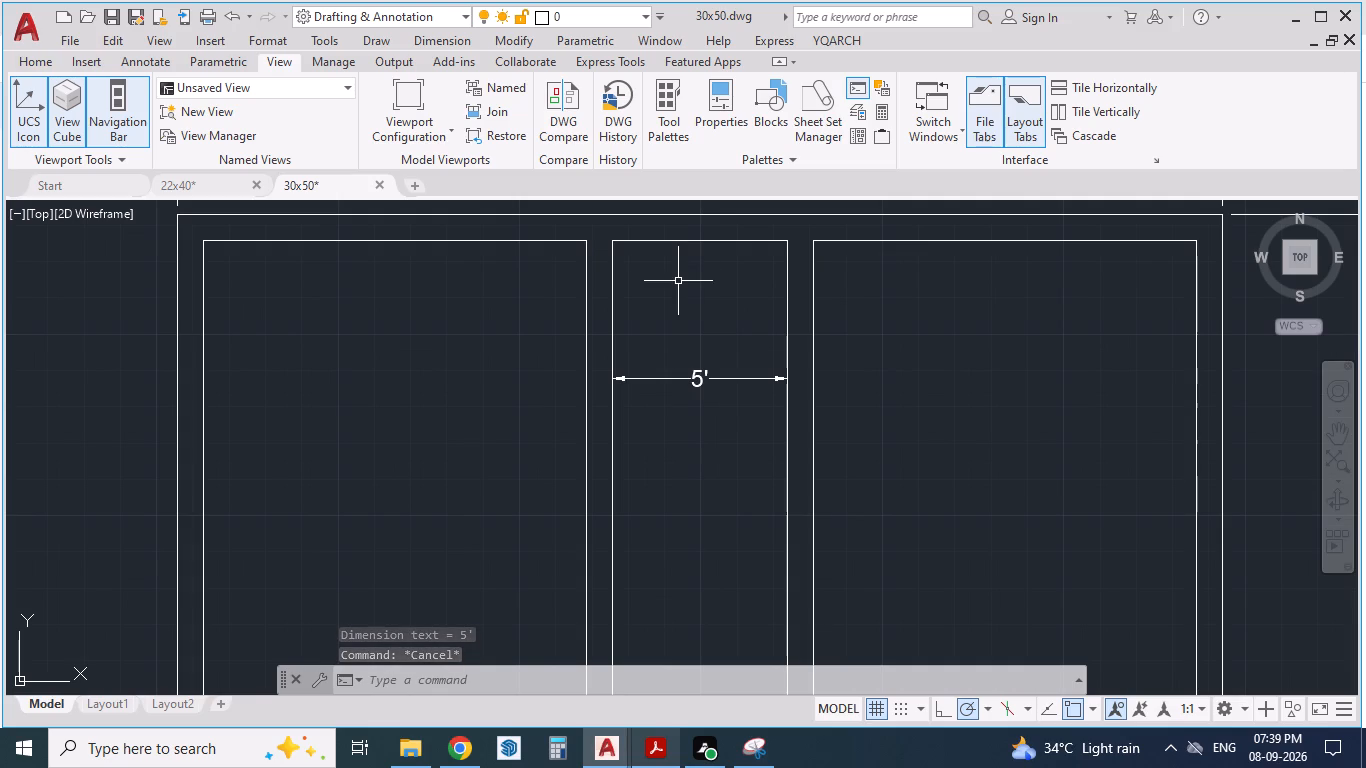
{"action": "type", "text": "WWT"}
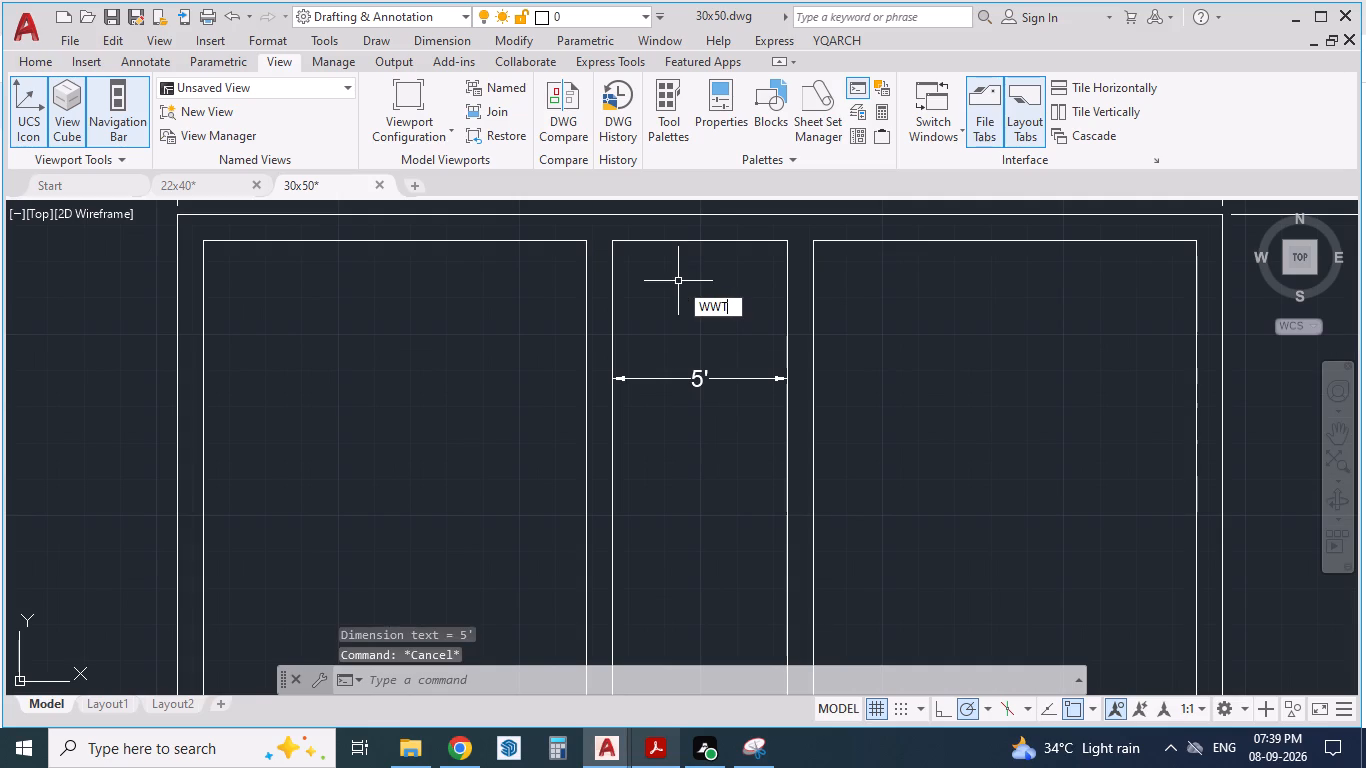
{"action": "key", "text": "Return"}
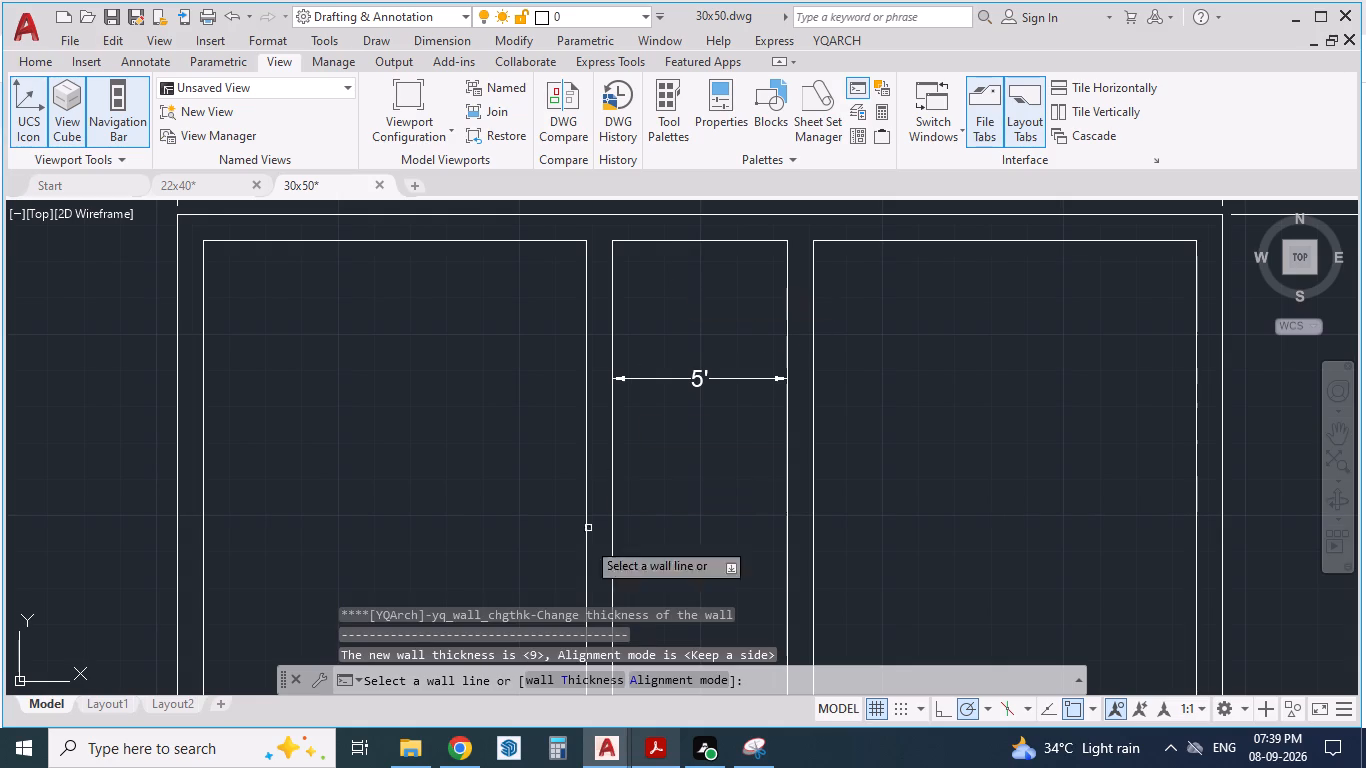
{"action": "left_click", "coordinate": [612, 682]}
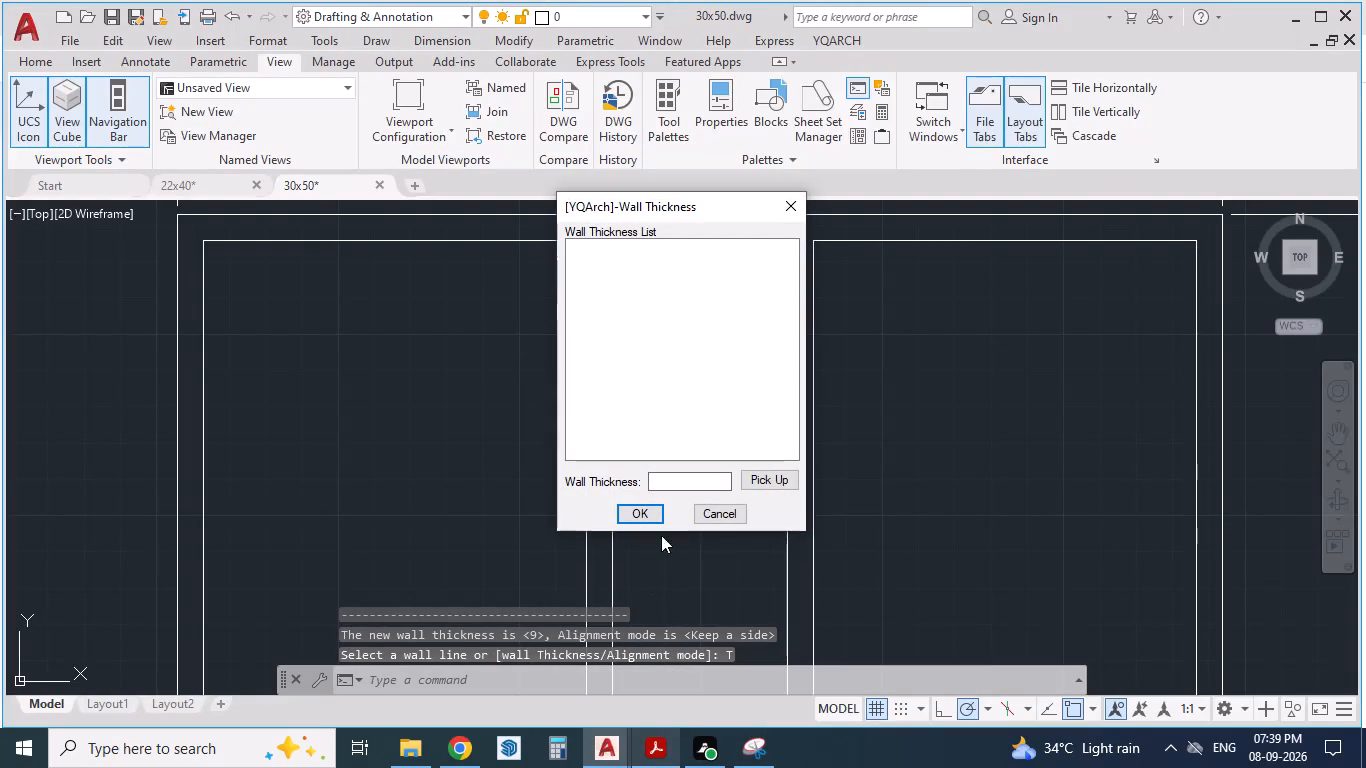
{"action": "left_click_drag", "start_coordinate": [679, 487], "coordinate": [609, 462]}
{"action": "key", "text": "5"}
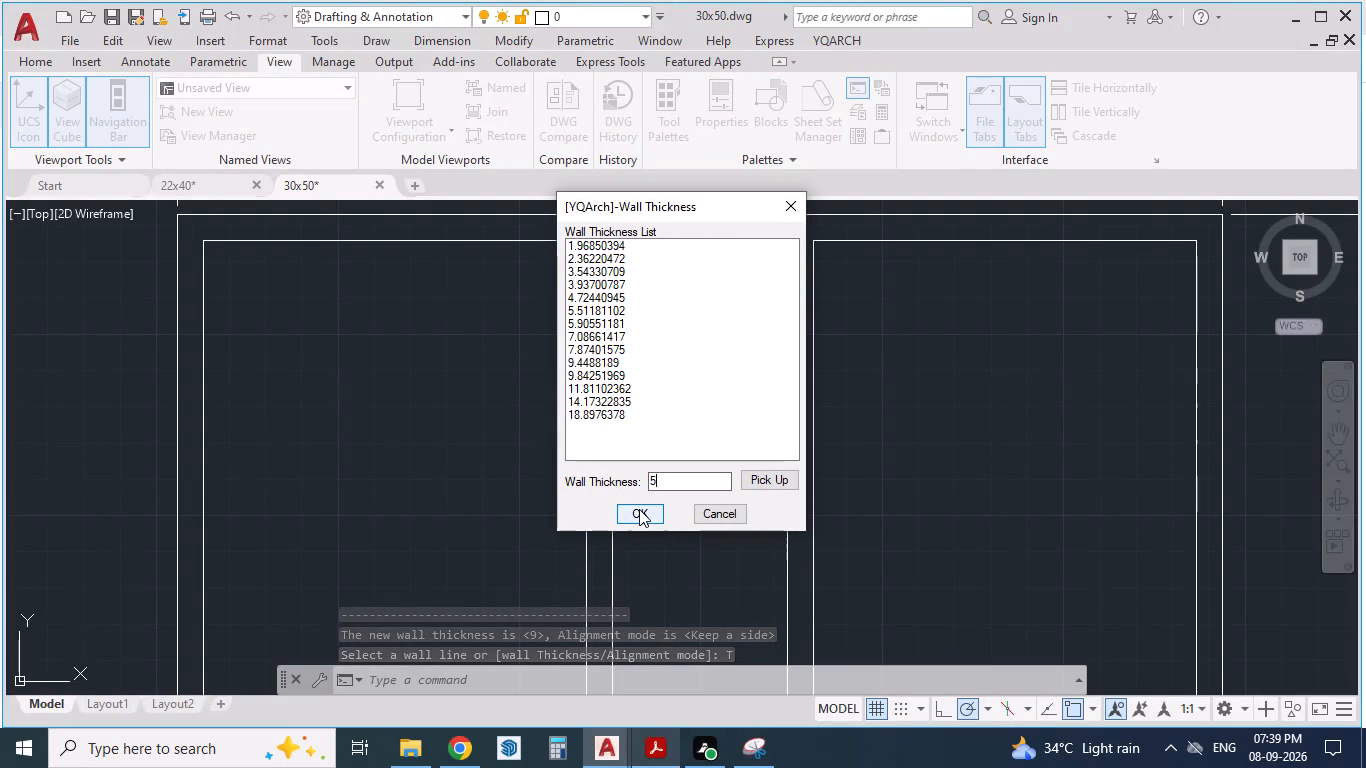
{"action": "left_click", "coordinate": [639, 509]}
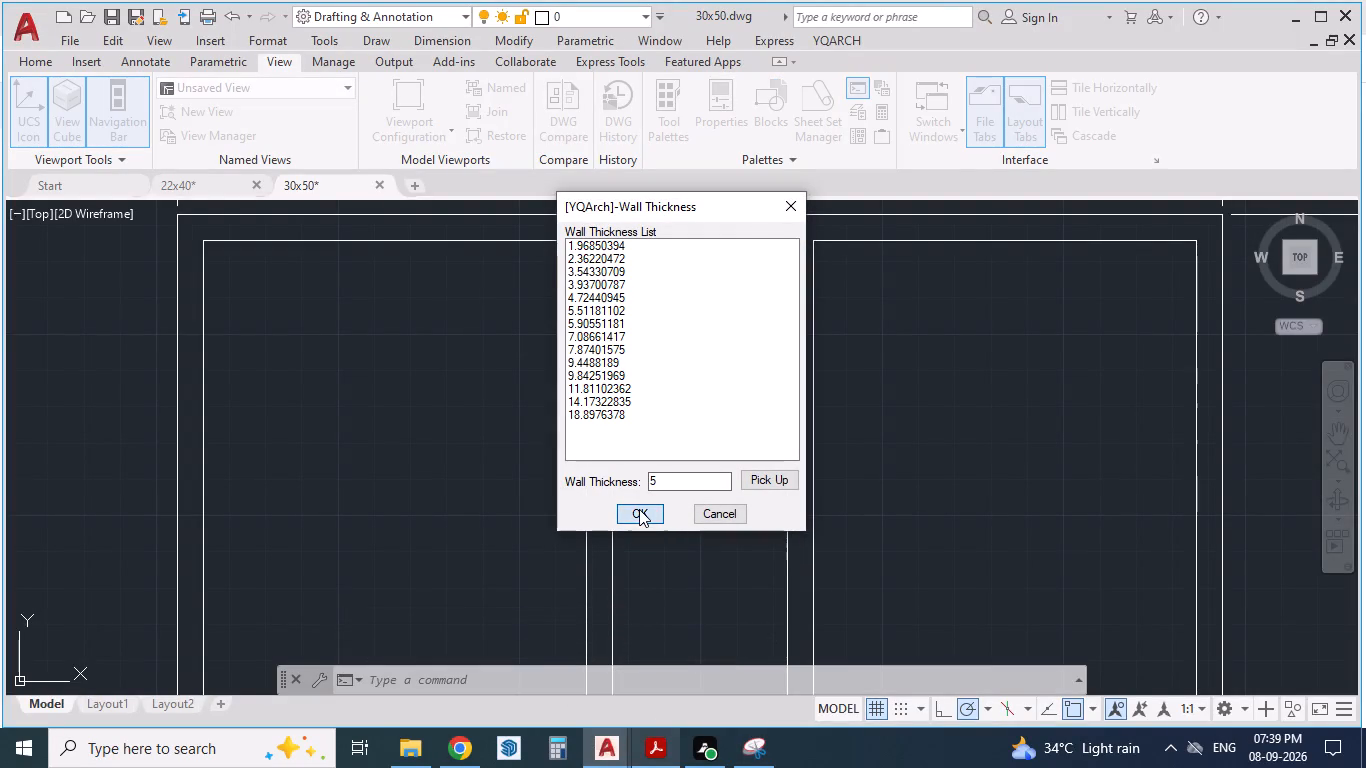
{"action": "left_click", "coordinate": [588, 384]}
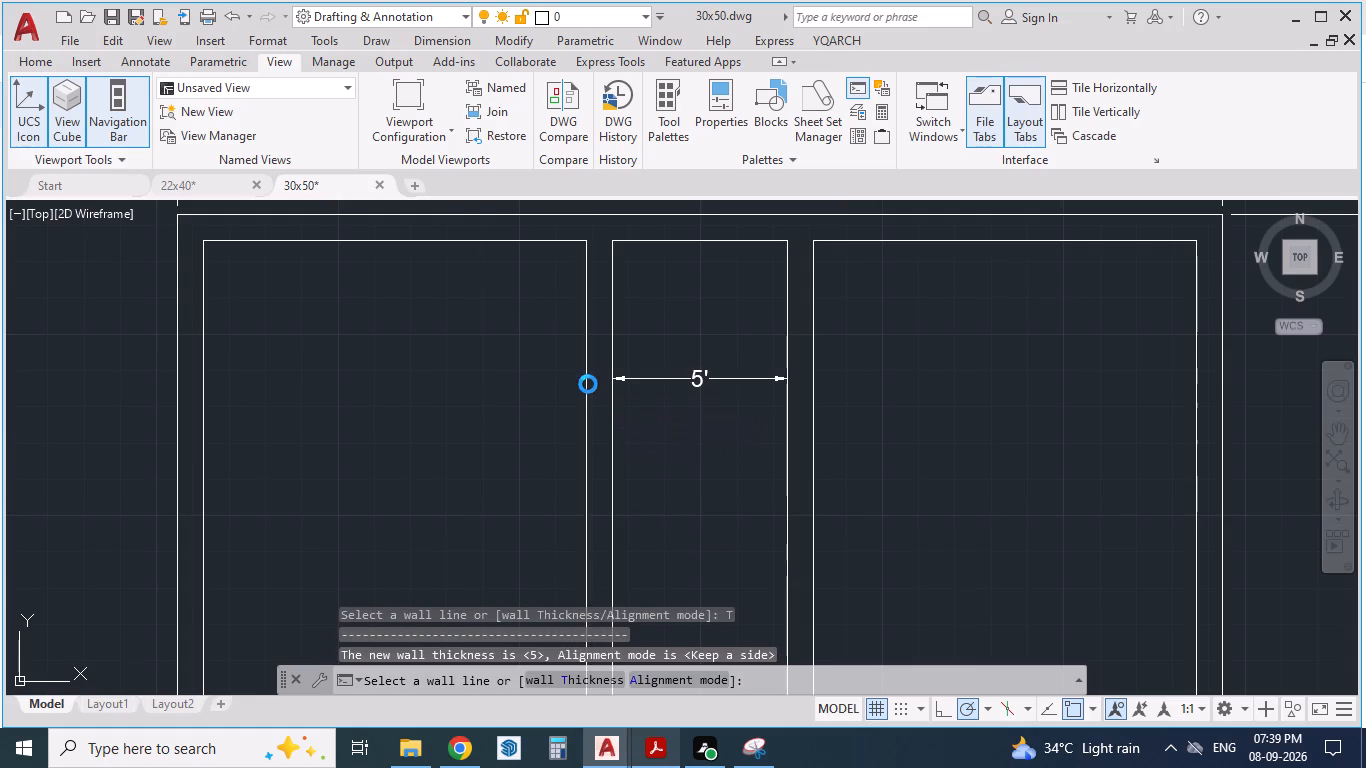
{"action": "scroll", "coordinate": [709, 311], "scroll_direction": "up", "scroll_amount": 2}
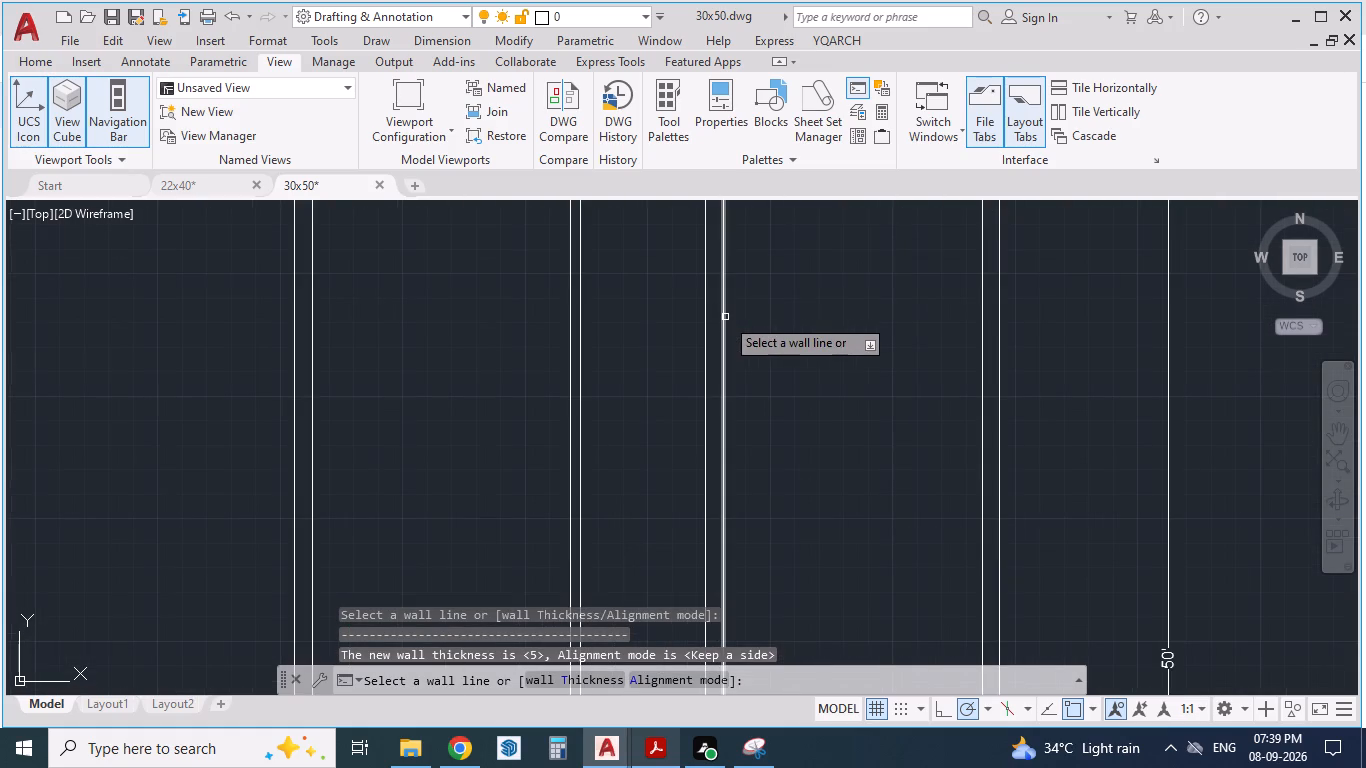
{"action": "left_click", "coordinate": [725, 317]}
{"action": "scroll", "coordinate": [711, 405], "scroll_direction": "down", "scroll_amount": 1}
{"action": "scroll", "coordinate": [695, 300], "scroll_direction": "up", "scroll_amount": 3}
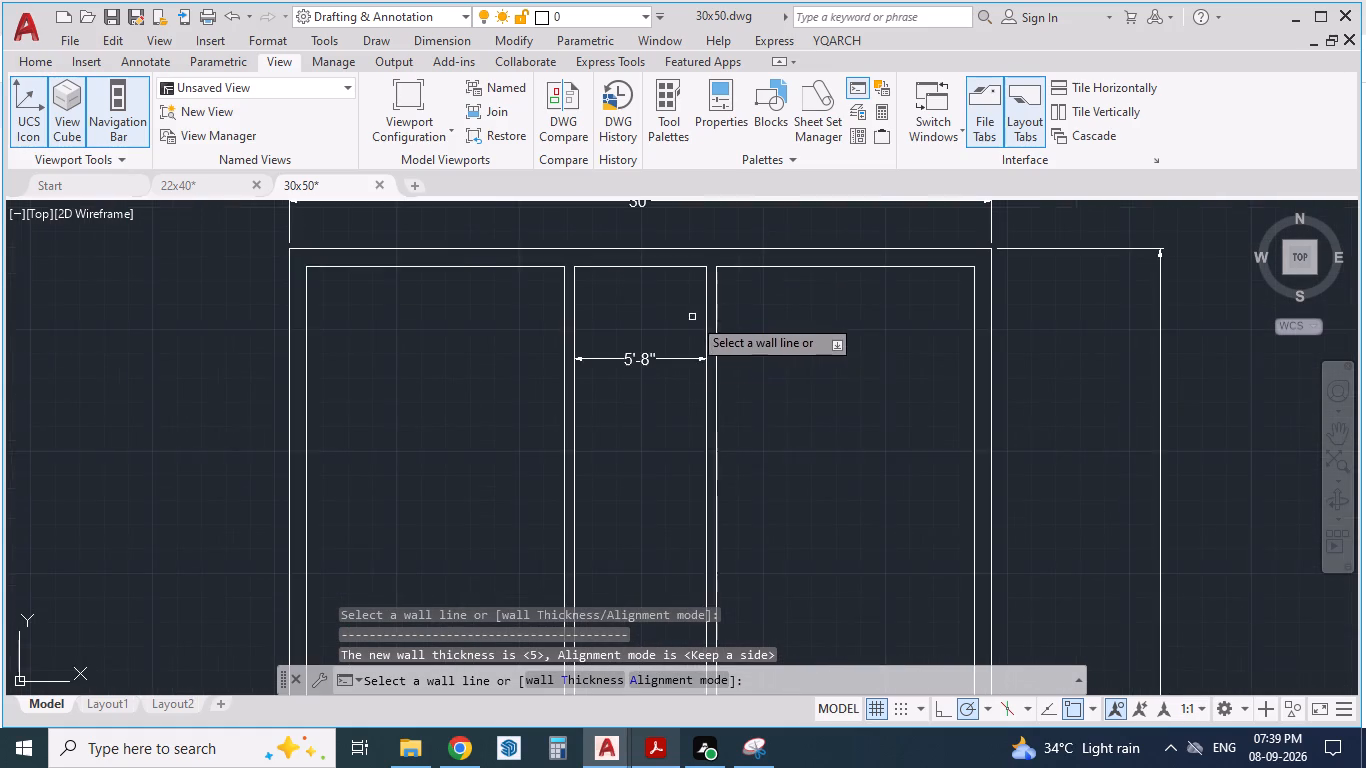
{"action": "scroll", "coordinate": [650, 391], "scroll_direction": "up", "scroll_amount": 1}
{"action": "scroll", "coordinate": [650, 392], "scroll_direction": "down", "scroll_amount": 1}
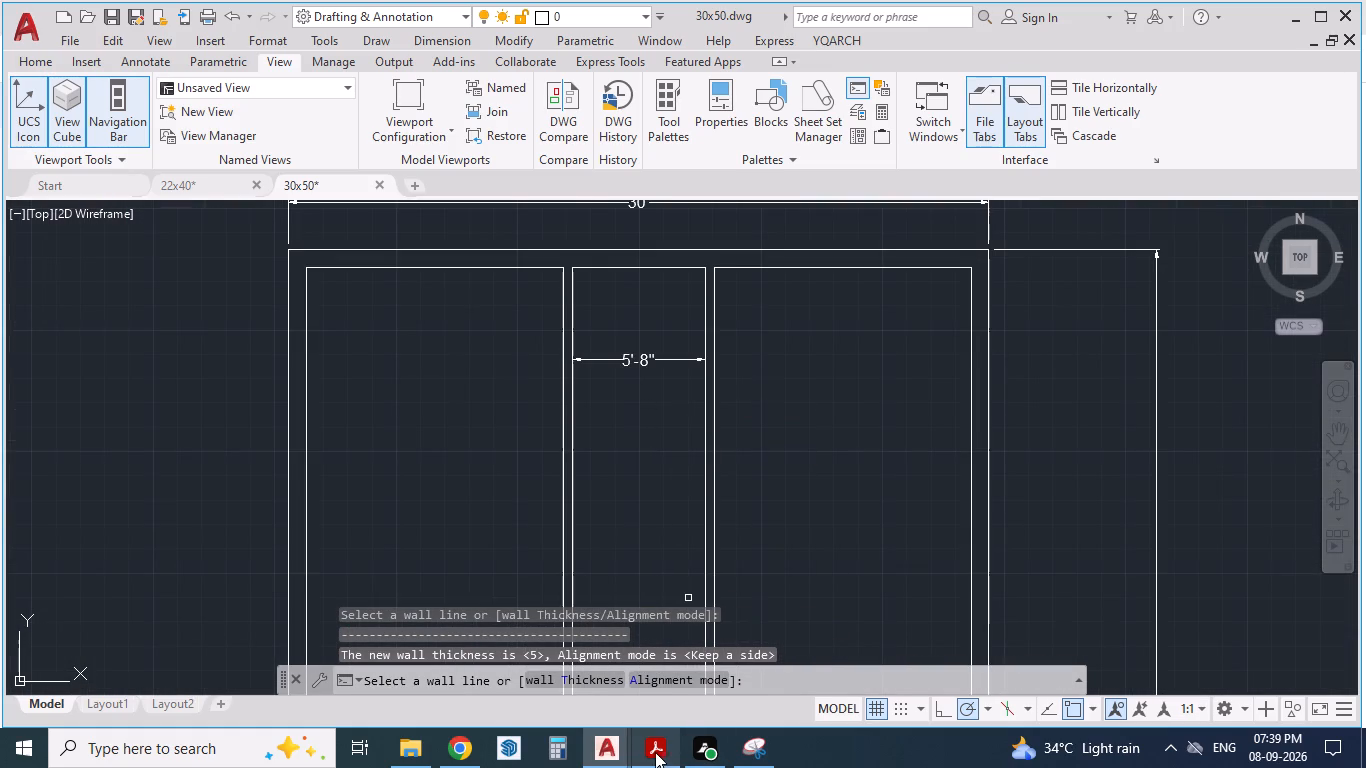
{"action": "left_click", "coordinate": [652, 753]}
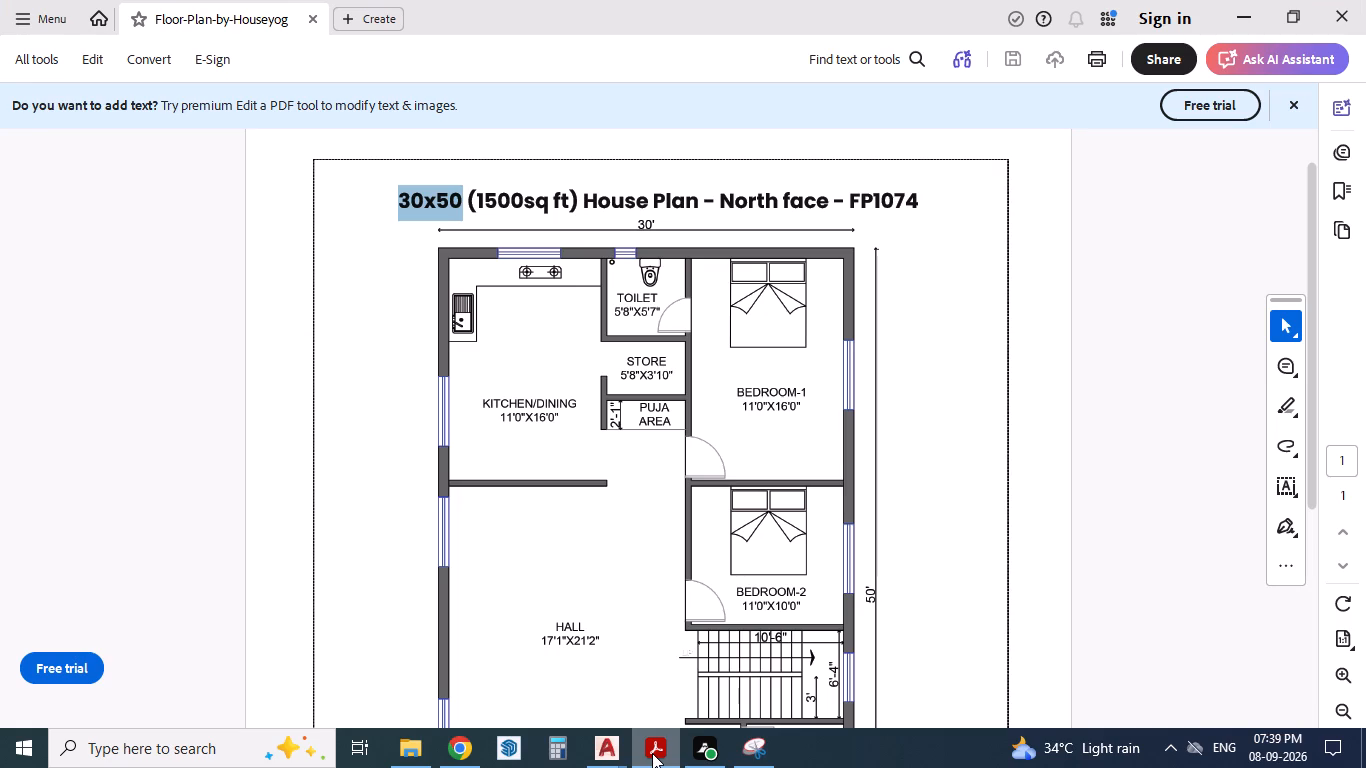
{"action": "left_click", "coordinate": [652, 753]}
{"action": "key", "text": "Escape"}
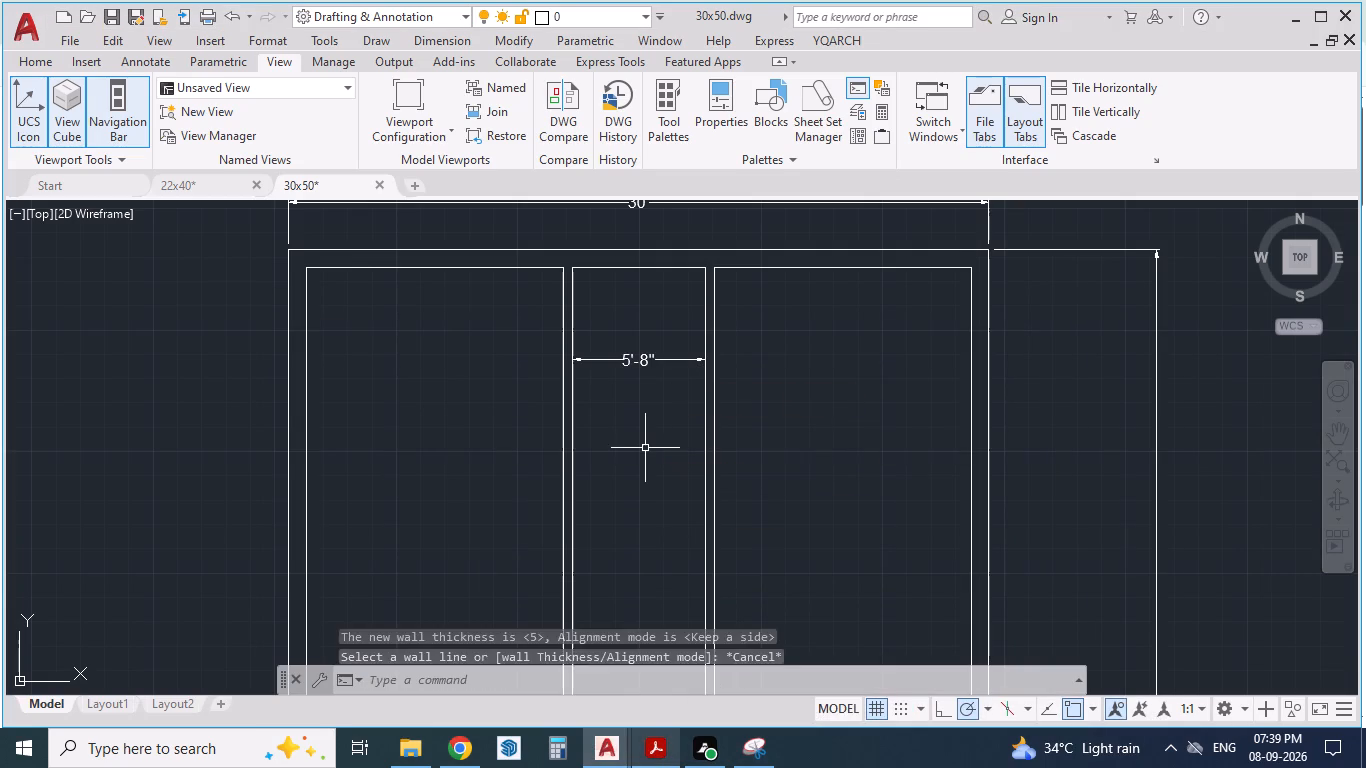
{"action": "key", "text": "Escape"}
Examine the full ground floor plan in the PDF for room layout and sizes, including the kitchen/dining, hall and bedrooms, and return to AutoCAD.
{"action": "scroll", "coordinate": [685, 292], "scroll_direction": "down", "scroll_amount": 3}
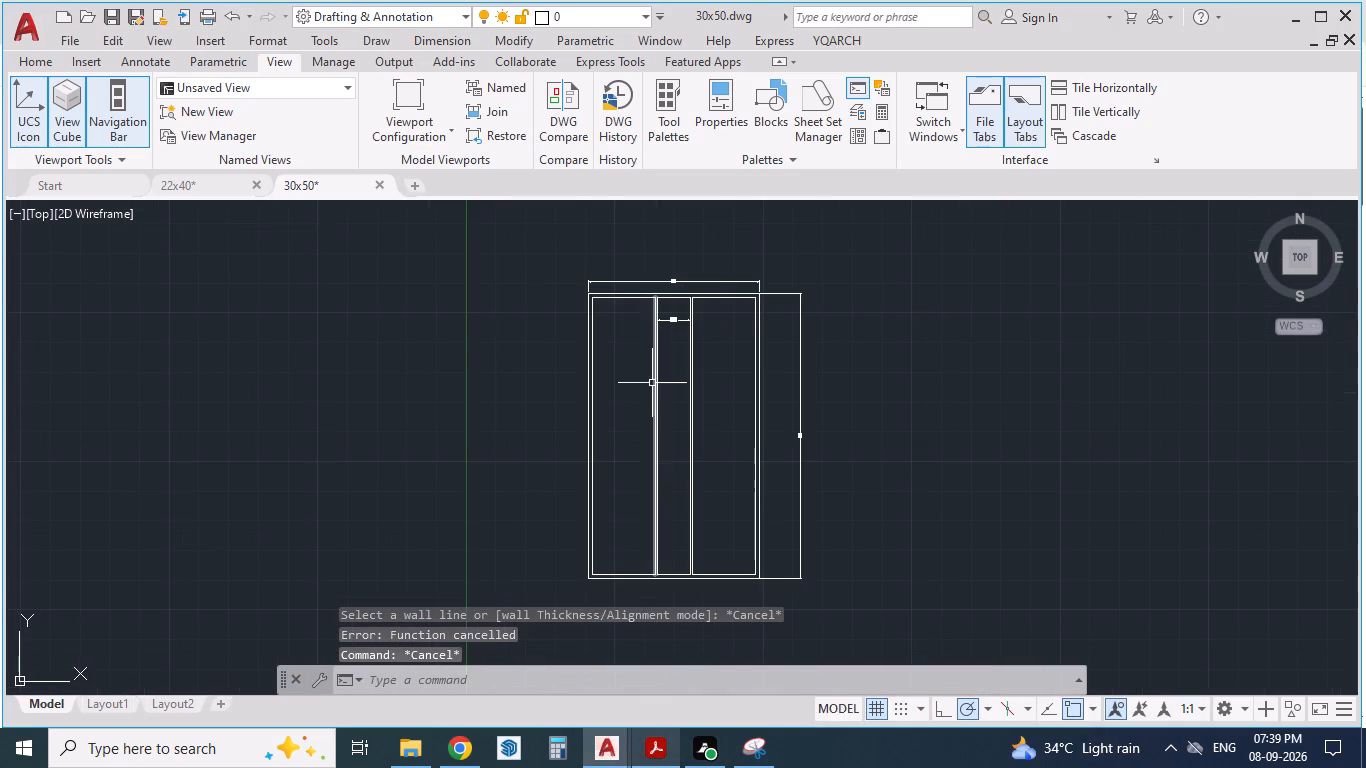
{"action": "key", "text": "alt+Tab"}
{"action": "key", "text": "alt+Tab"}
{"action": "key", "text": "alt+Tab"}
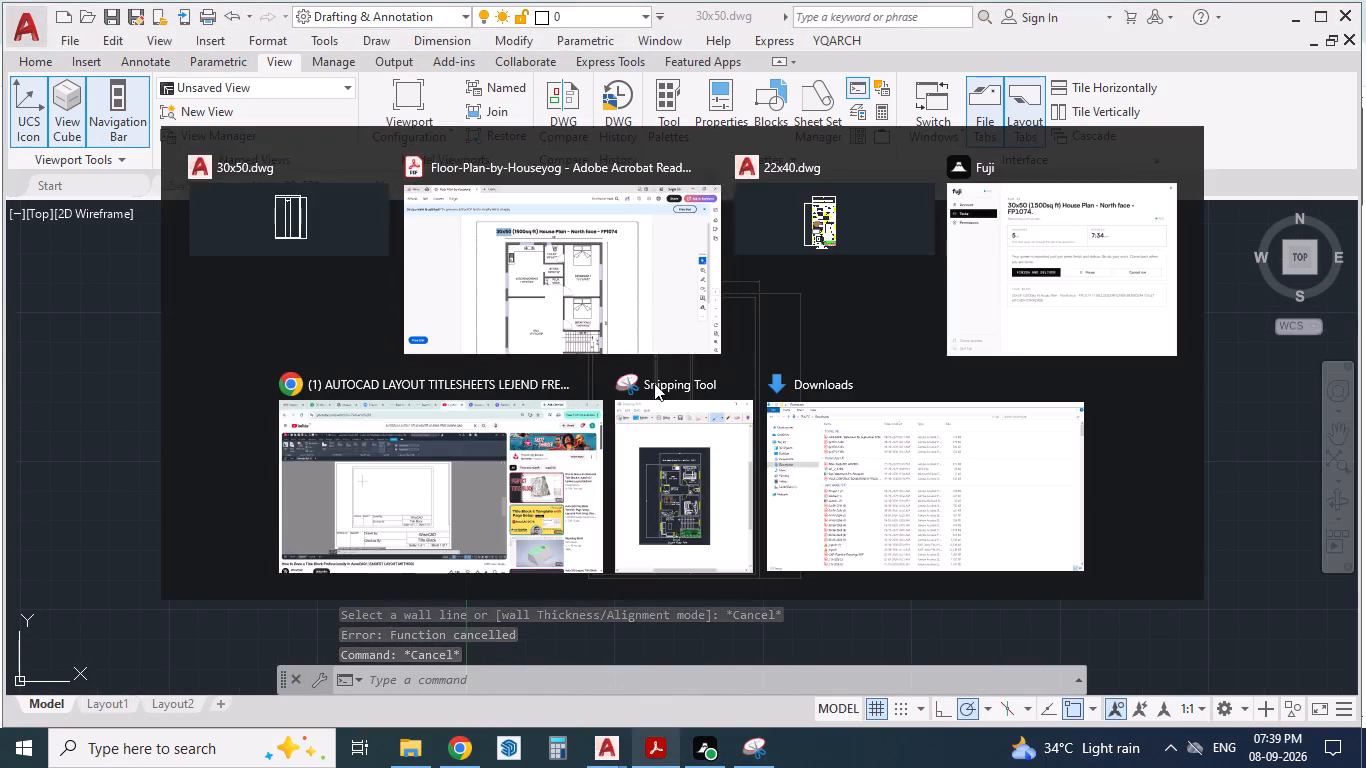
{"action": "scroll", "coordinate": [697, 281], "scroll_direction": "down", "scroll_amount": 3}
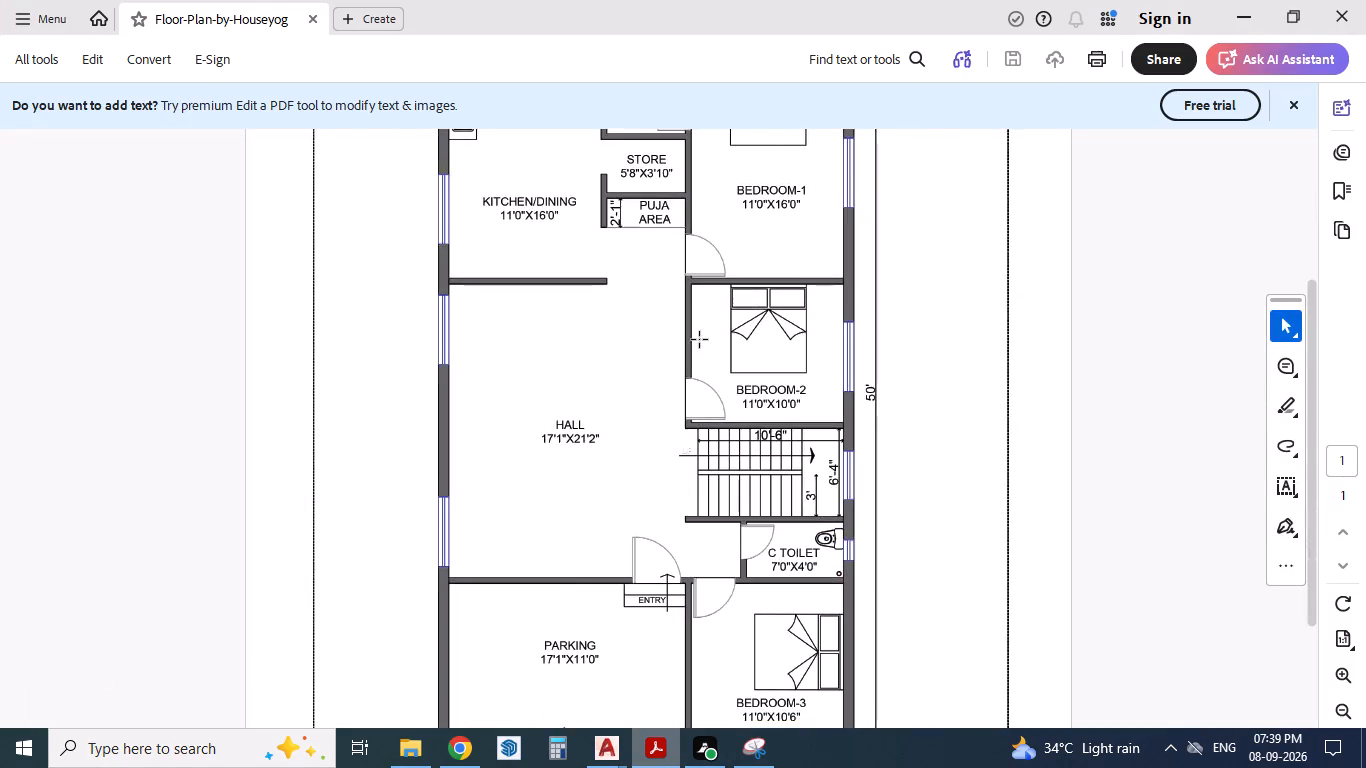
{"action": "scroll", "coordinate": [700, 340], "scroll_direction": "down", "scroll_amount": 2, "text": "ctrl"}
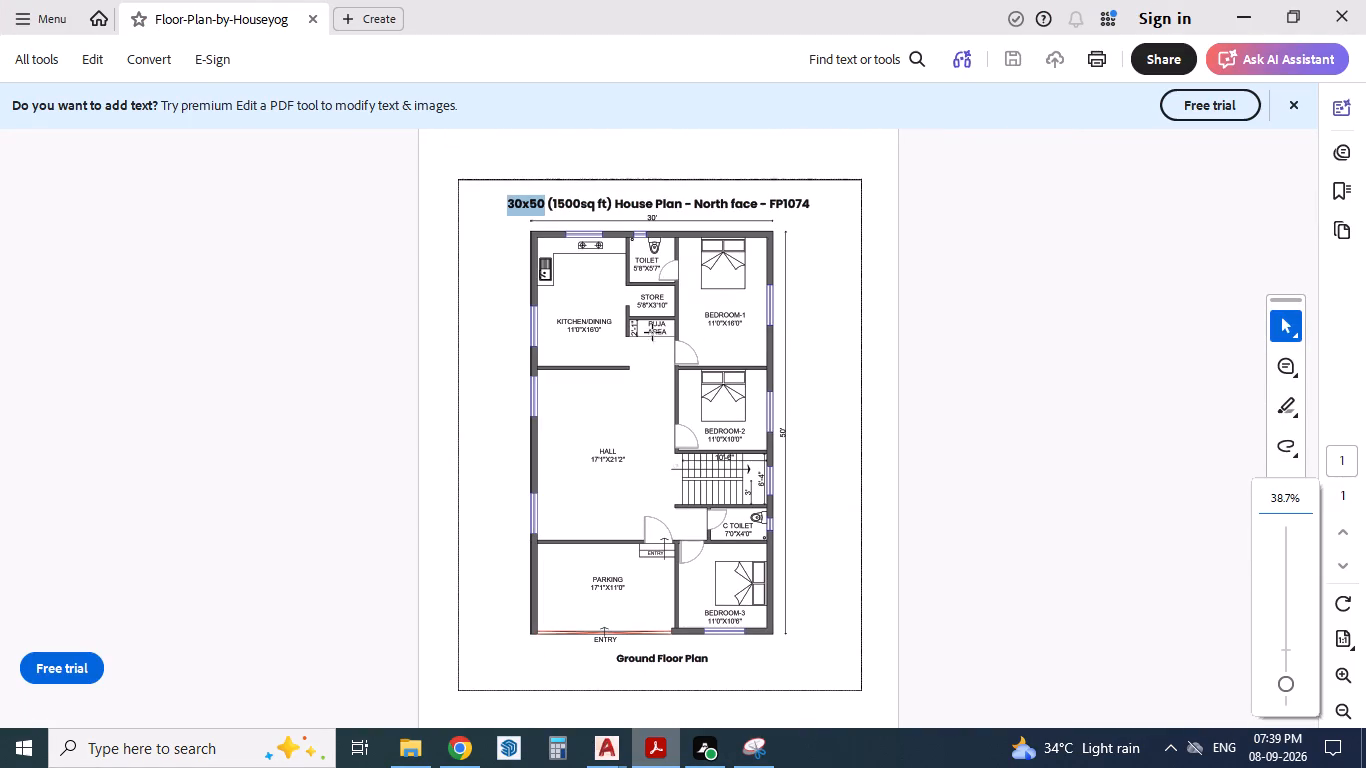
{"action": "scroll", "coordinate": [595, 305], "scroll_direction": "up", "scroll_amount": 1, "text": "ctrl"}
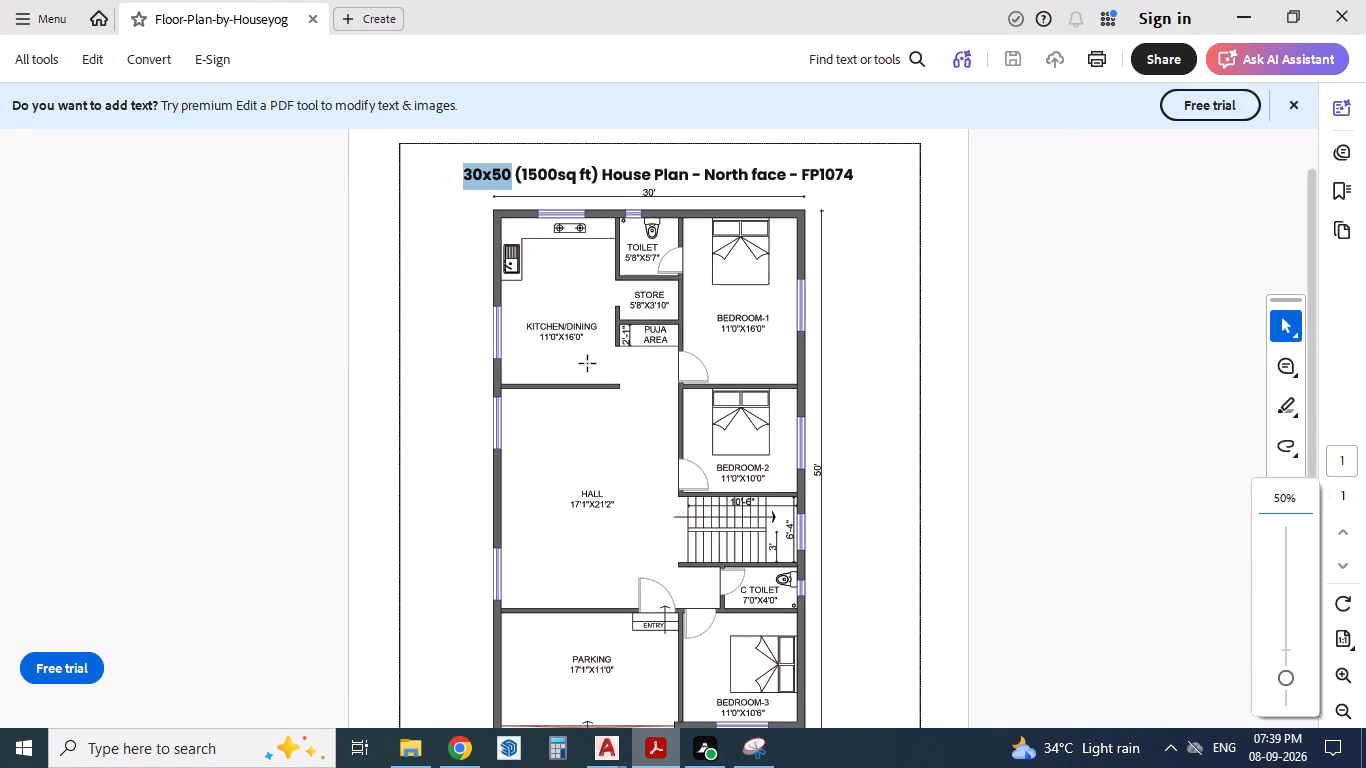
{"action": "key", "text": "alt+Tab"}
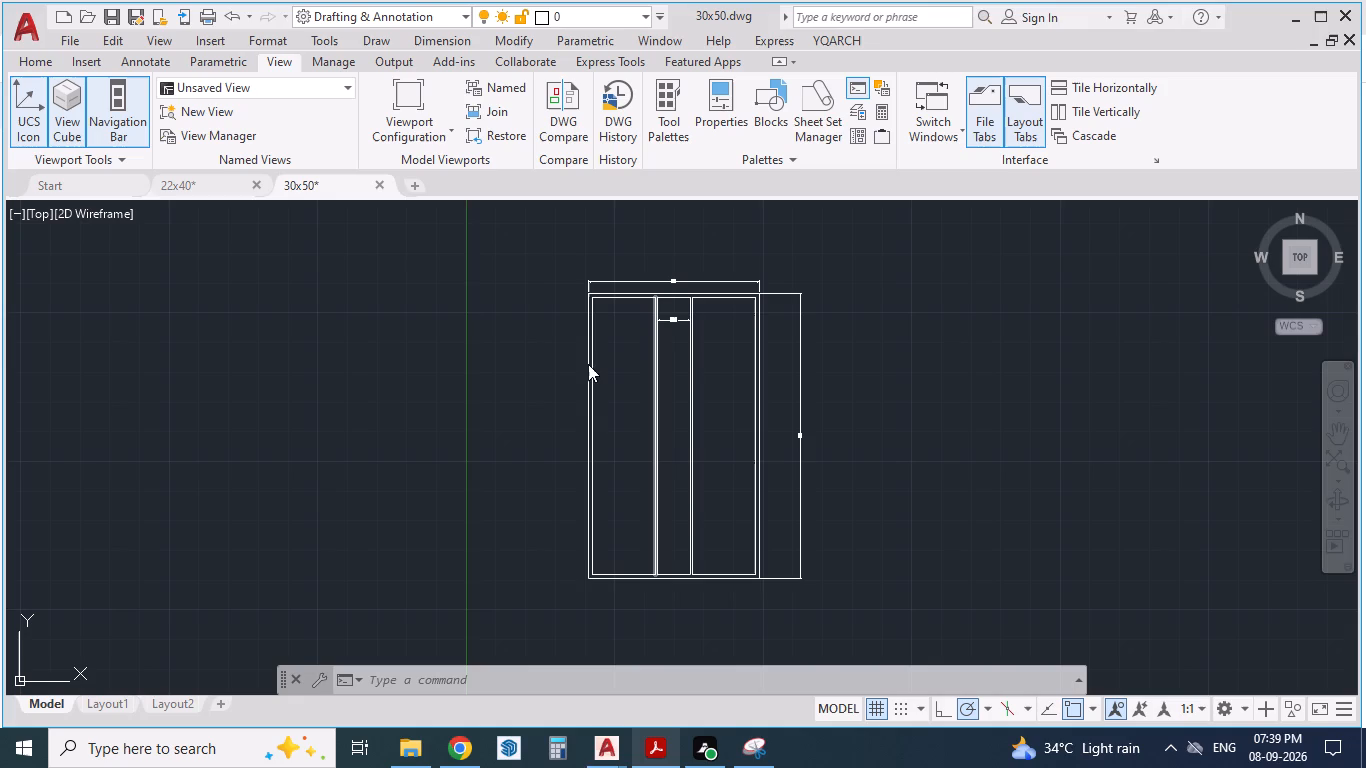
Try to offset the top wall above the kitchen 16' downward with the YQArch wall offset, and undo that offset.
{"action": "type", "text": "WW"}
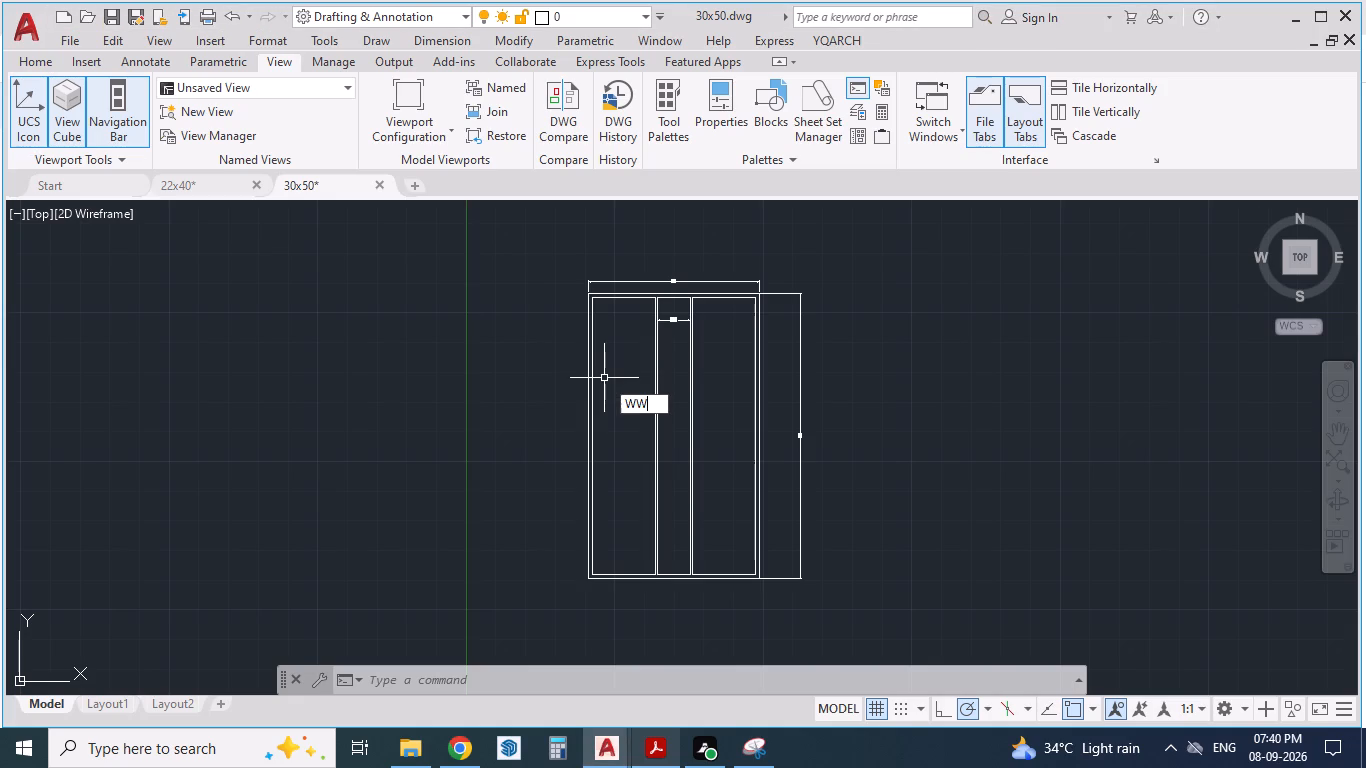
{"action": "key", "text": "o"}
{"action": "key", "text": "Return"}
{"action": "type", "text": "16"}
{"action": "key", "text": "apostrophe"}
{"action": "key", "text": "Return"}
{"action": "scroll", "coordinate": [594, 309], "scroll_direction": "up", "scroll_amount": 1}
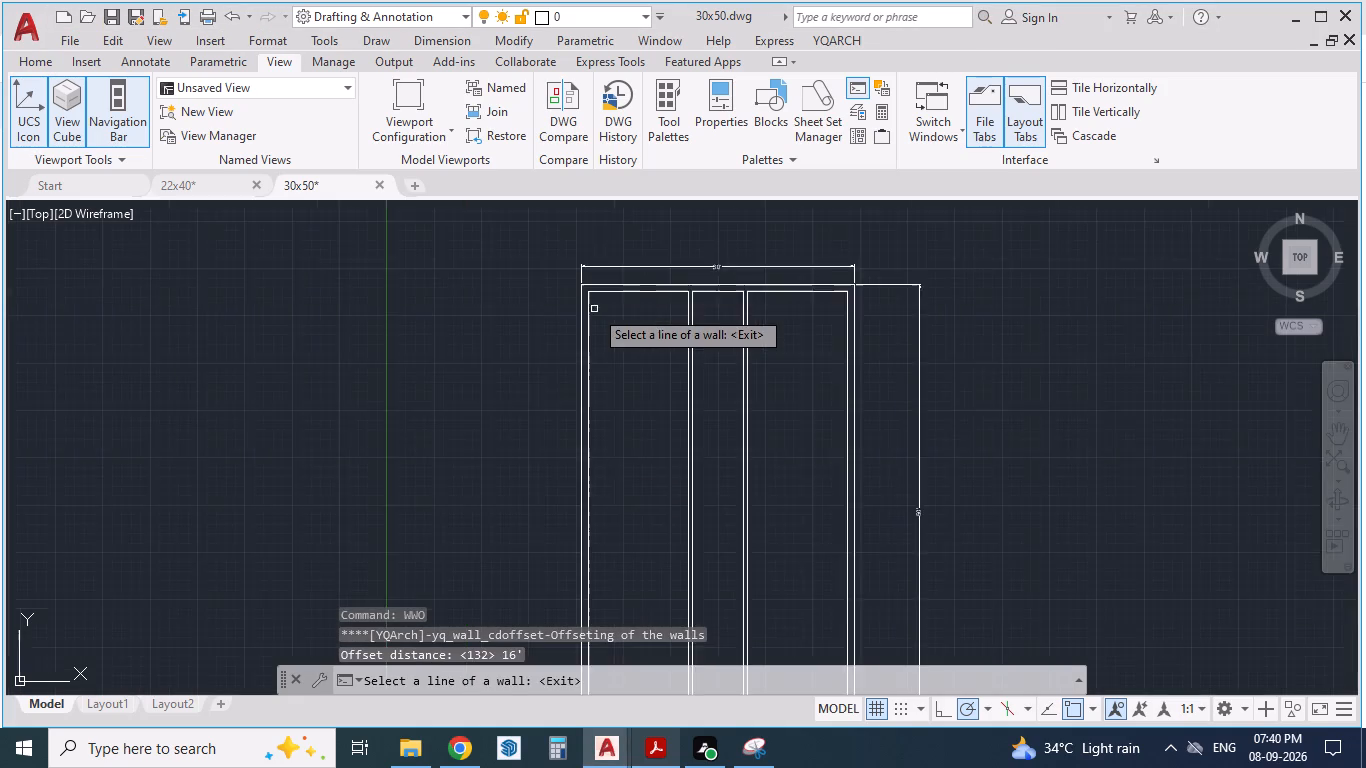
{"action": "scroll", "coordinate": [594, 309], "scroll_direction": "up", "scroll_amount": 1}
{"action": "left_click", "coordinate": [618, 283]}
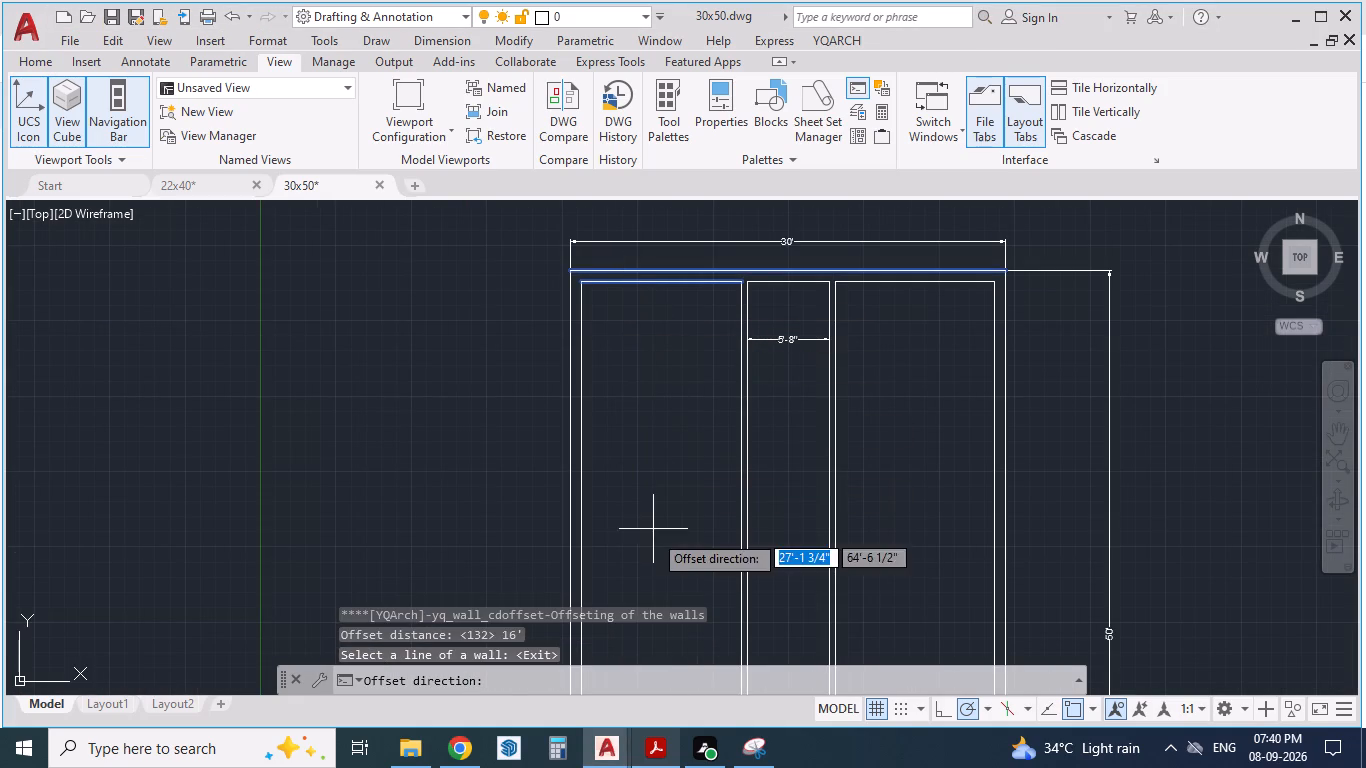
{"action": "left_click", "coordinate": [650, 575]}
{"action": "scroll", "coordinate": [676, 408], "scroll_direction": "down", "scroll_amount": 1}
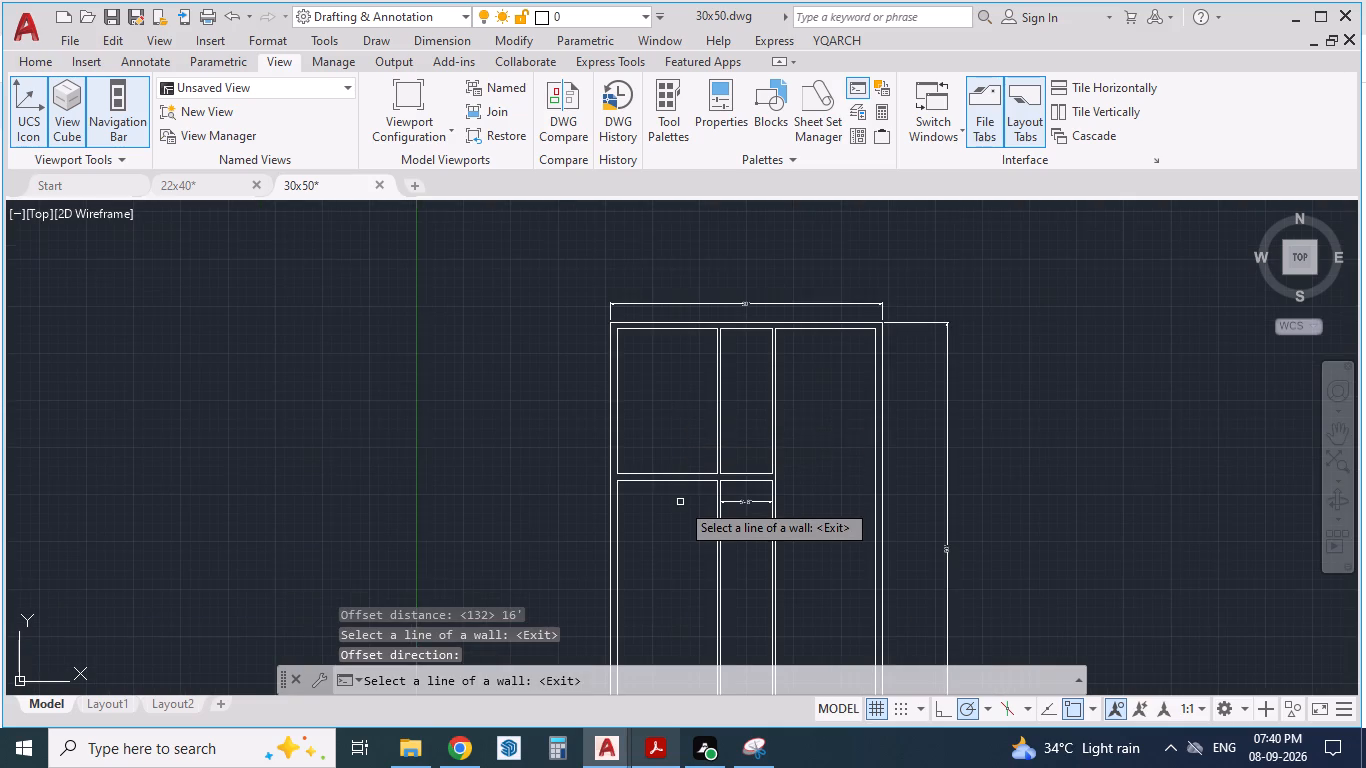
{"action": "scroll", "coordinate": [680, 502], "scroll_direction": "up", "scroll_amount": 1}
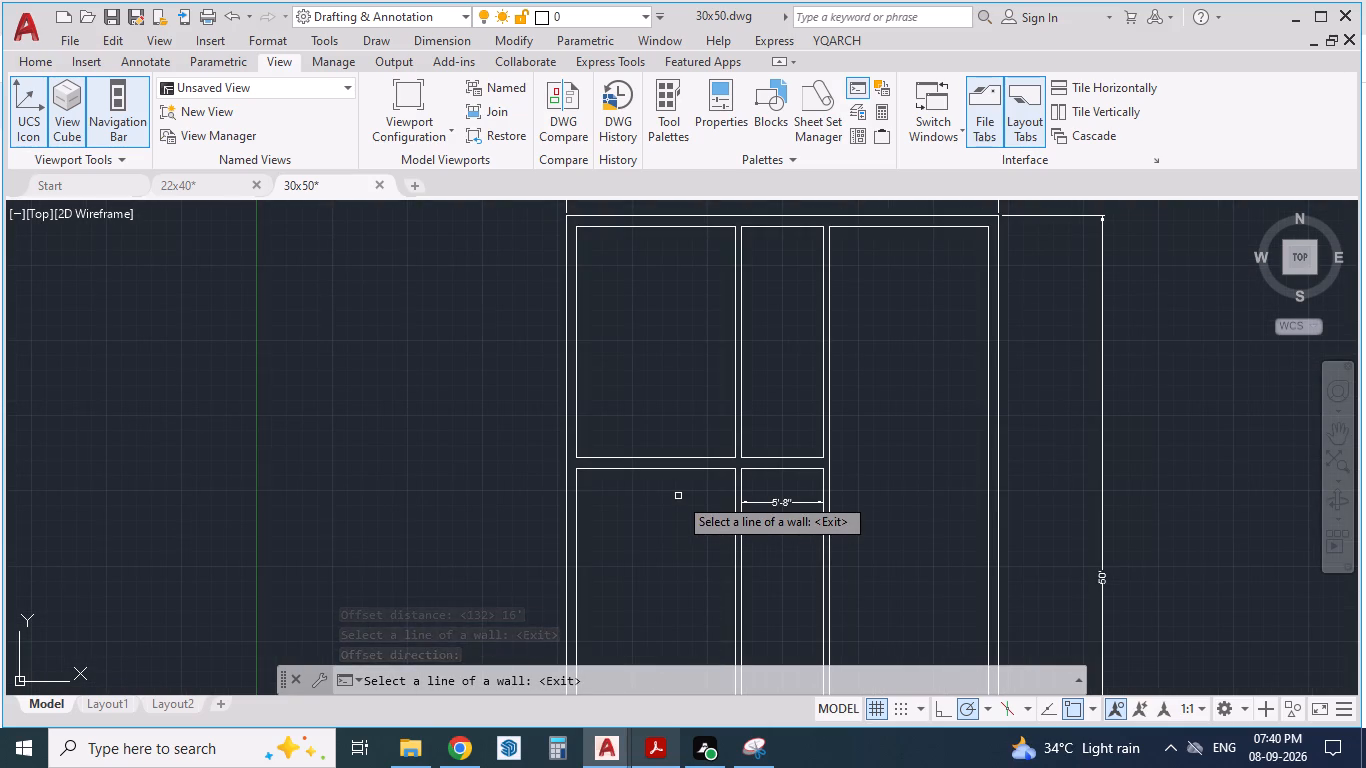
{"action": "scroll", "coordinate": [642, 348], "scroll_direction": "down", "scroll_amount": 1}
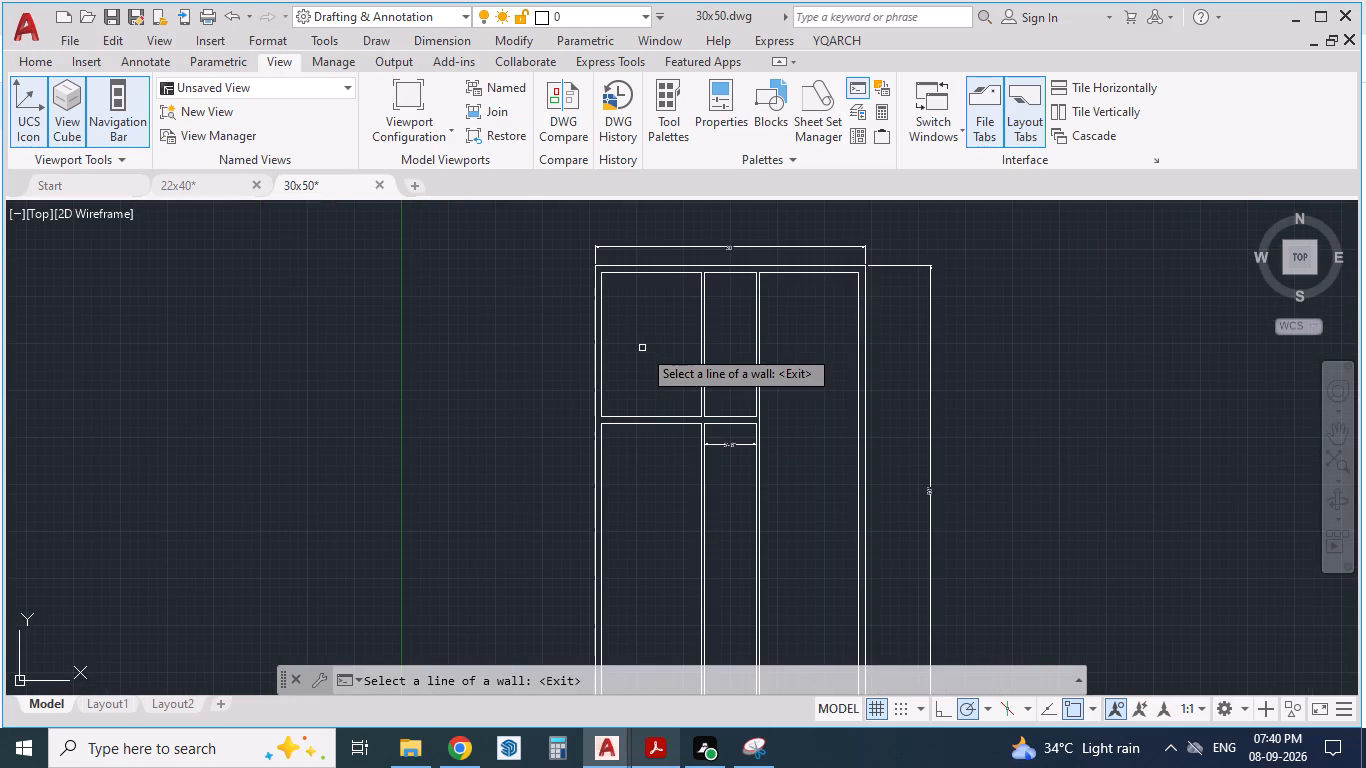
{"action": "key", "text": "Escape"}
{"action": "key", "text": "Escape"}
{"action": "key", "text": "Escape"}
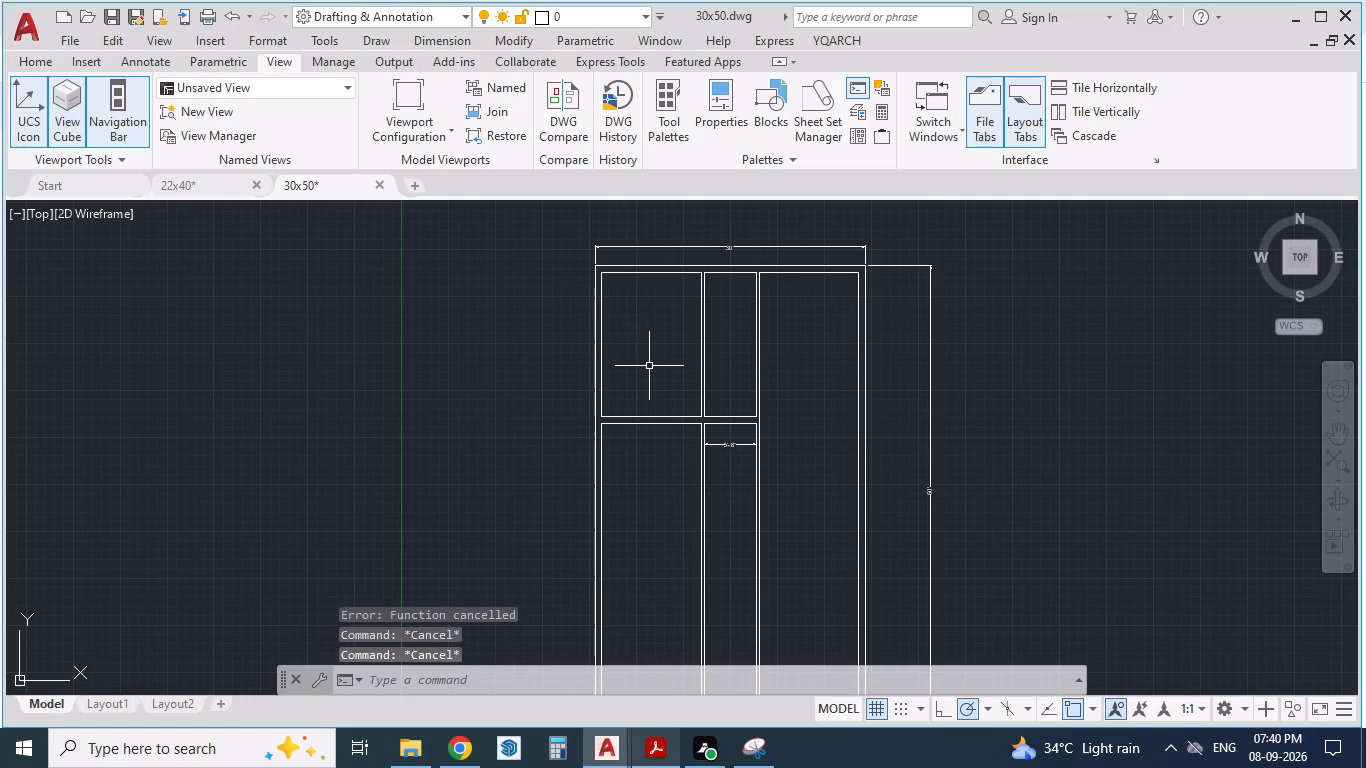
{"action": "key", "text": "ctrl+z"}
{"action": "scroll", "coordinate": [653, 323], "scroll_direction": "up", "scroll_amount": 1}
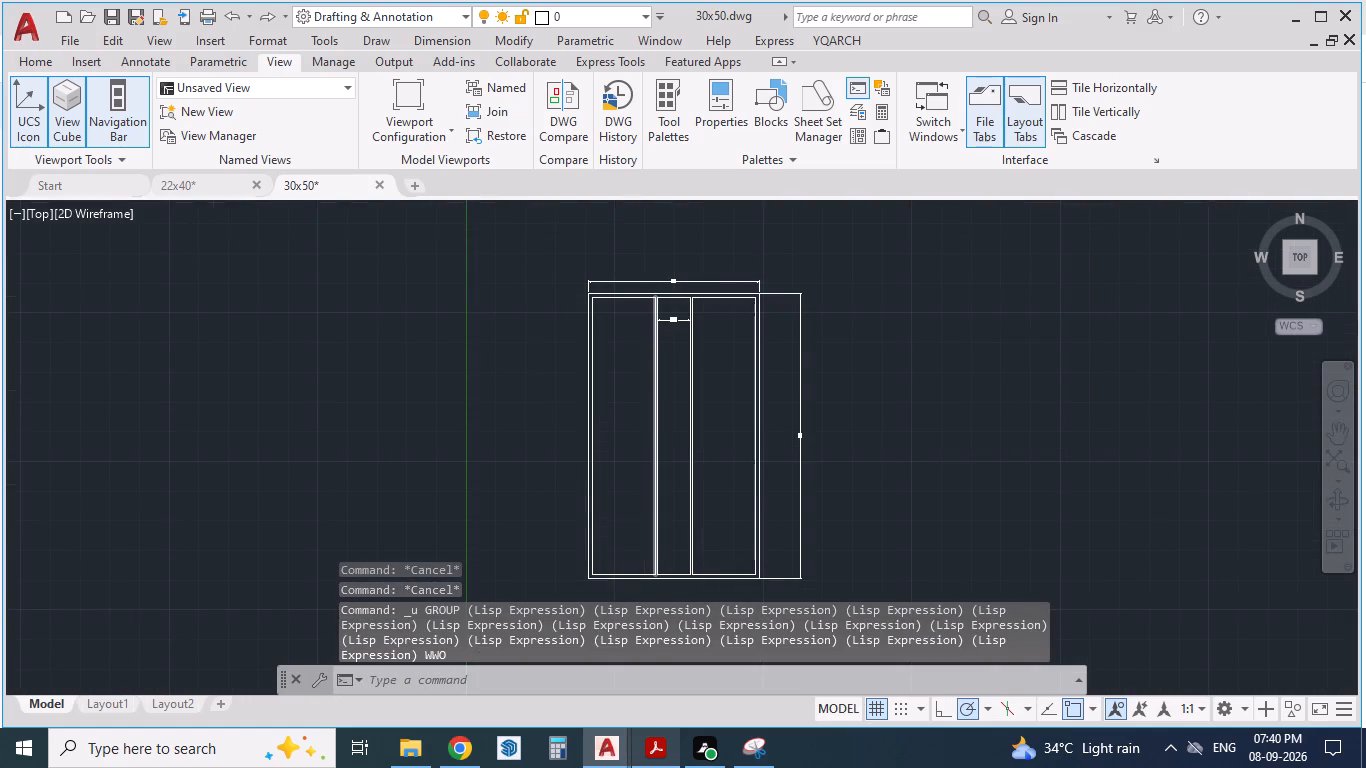
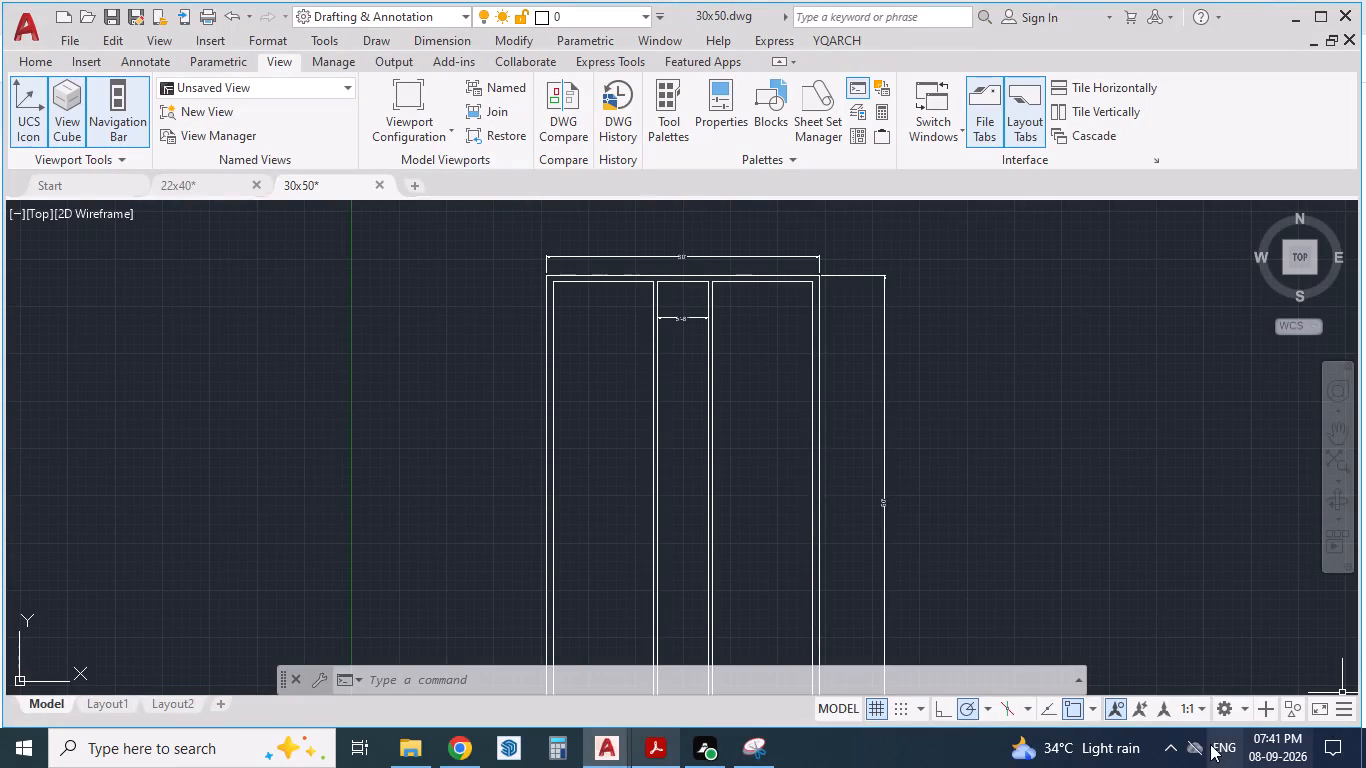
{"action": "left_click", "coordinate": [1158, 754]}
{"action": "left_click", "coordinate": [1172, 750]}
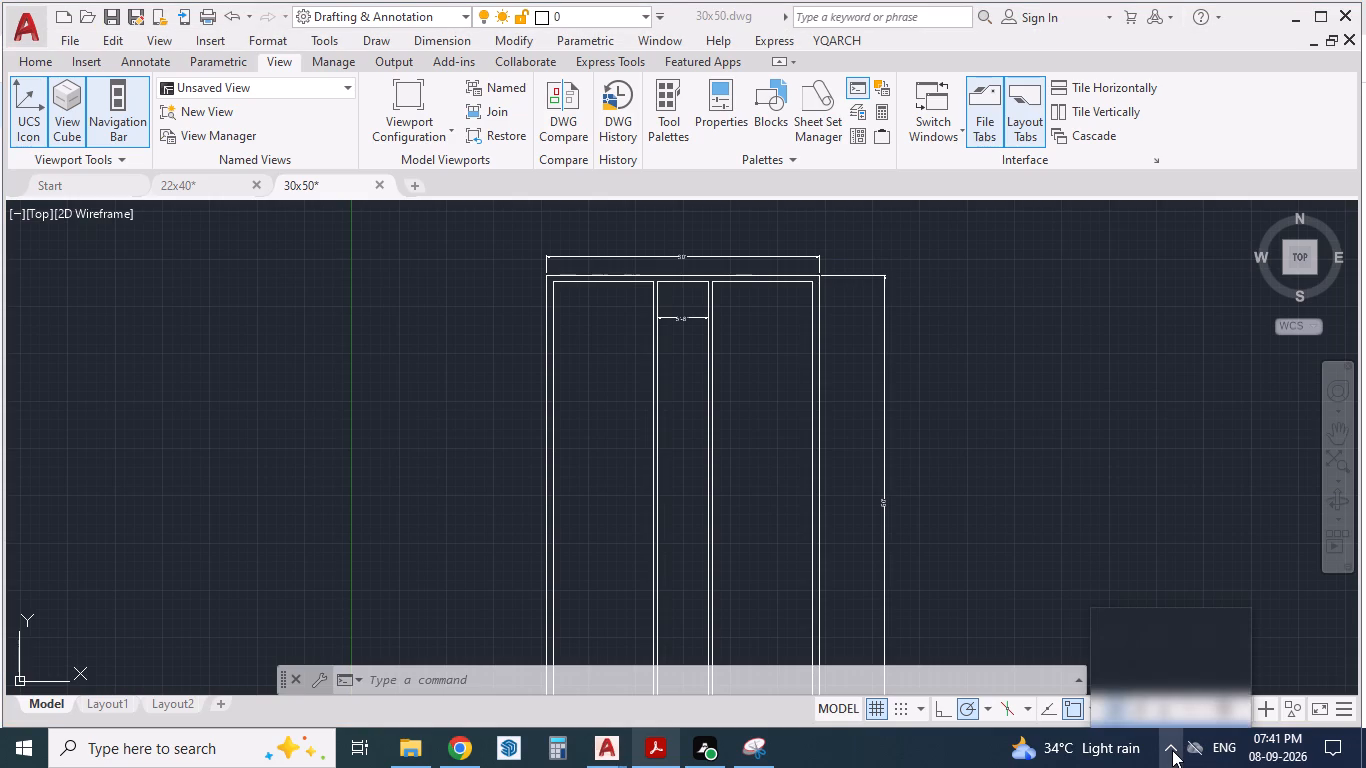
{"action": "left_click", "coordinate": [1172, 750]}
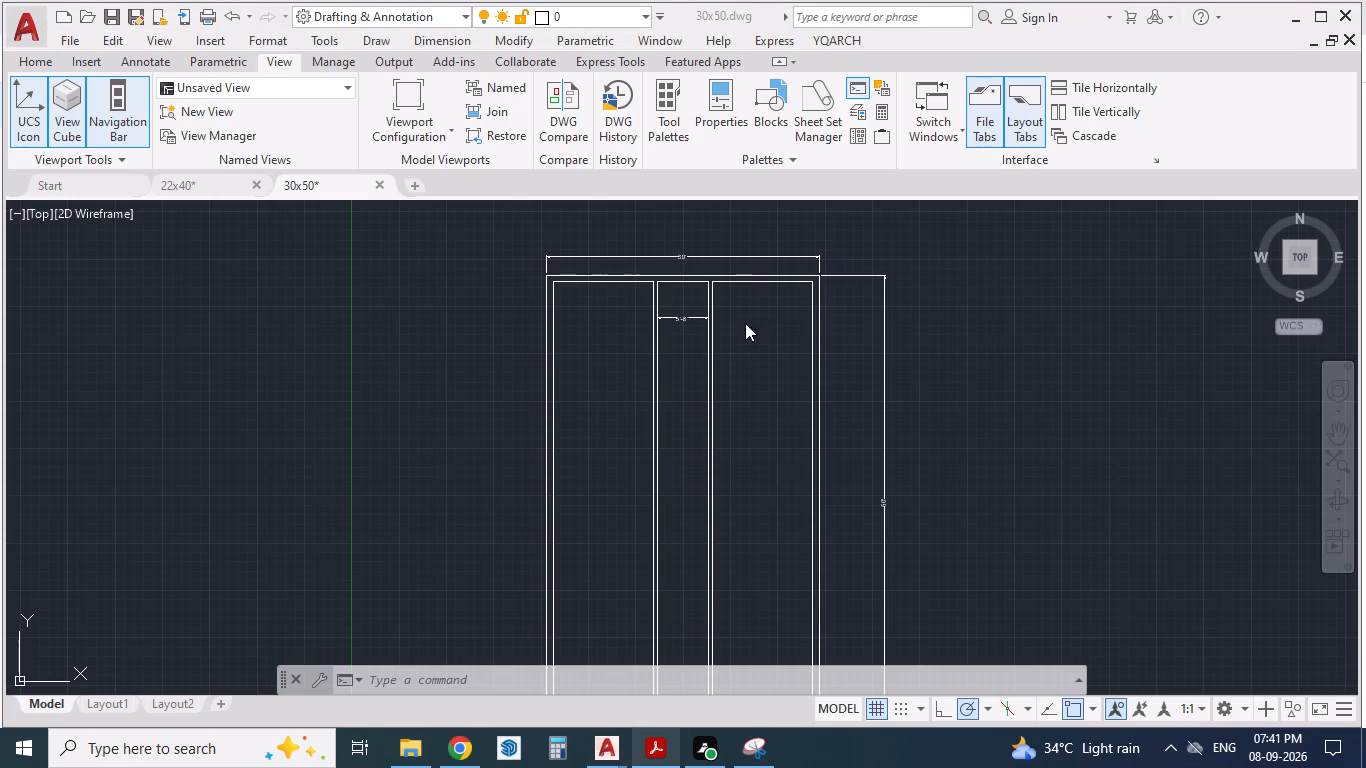
Offset the top wall above the kitchen 16' downward with the YQArch wall offset, creating the kitchen's lower wall.
{"action": "scroll", "coordinate": [662, 304], "scroll_direction": "up", "scroll_amount": 3}
{"action": "scroll", "coordinate": [662, 304], "scroll_direction": "down", "scroll_amount": 4}
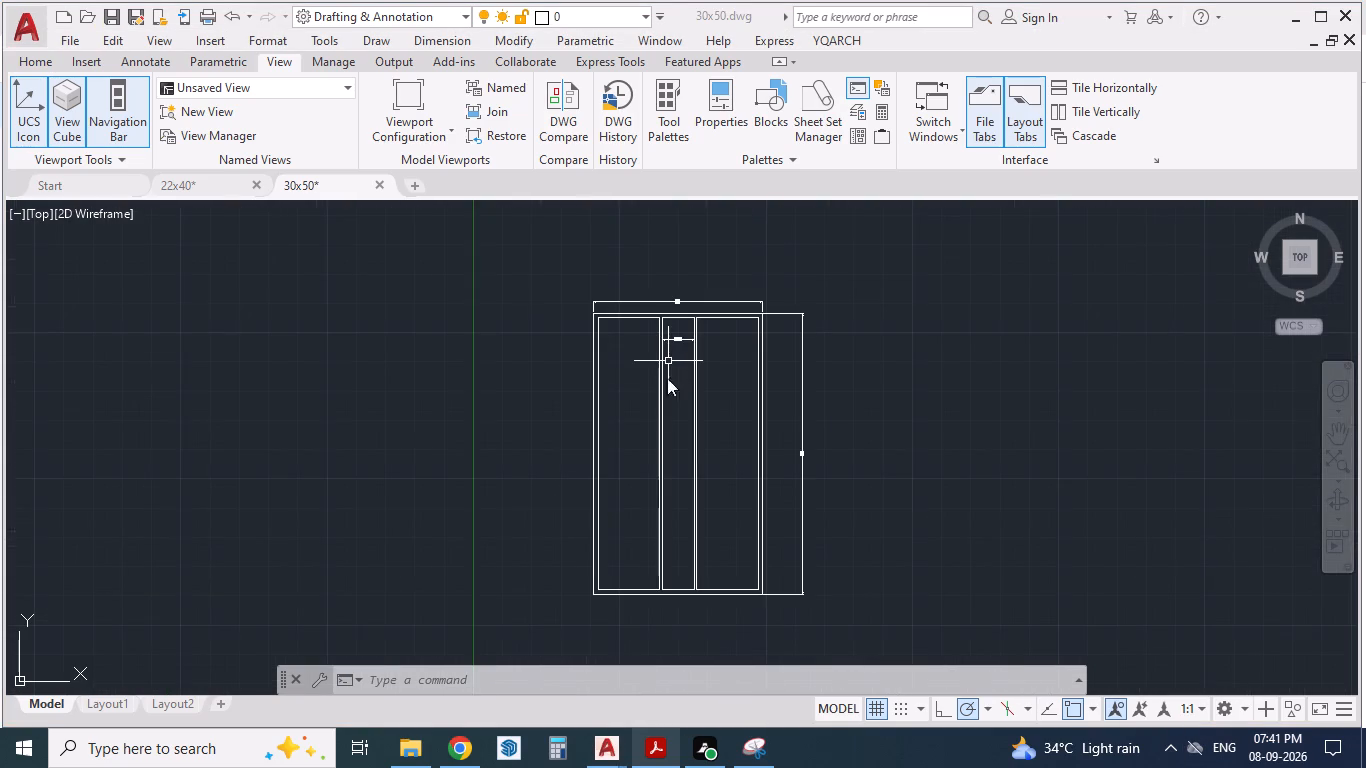
{"action": "scroll", "coordinate": [634, 367], "scroll_direction": "up", "scroll_amount": 2}
{"action": "scroll", "coordinate": [615, 245], "scroll_direction": "up", "scroll_amount": 1}
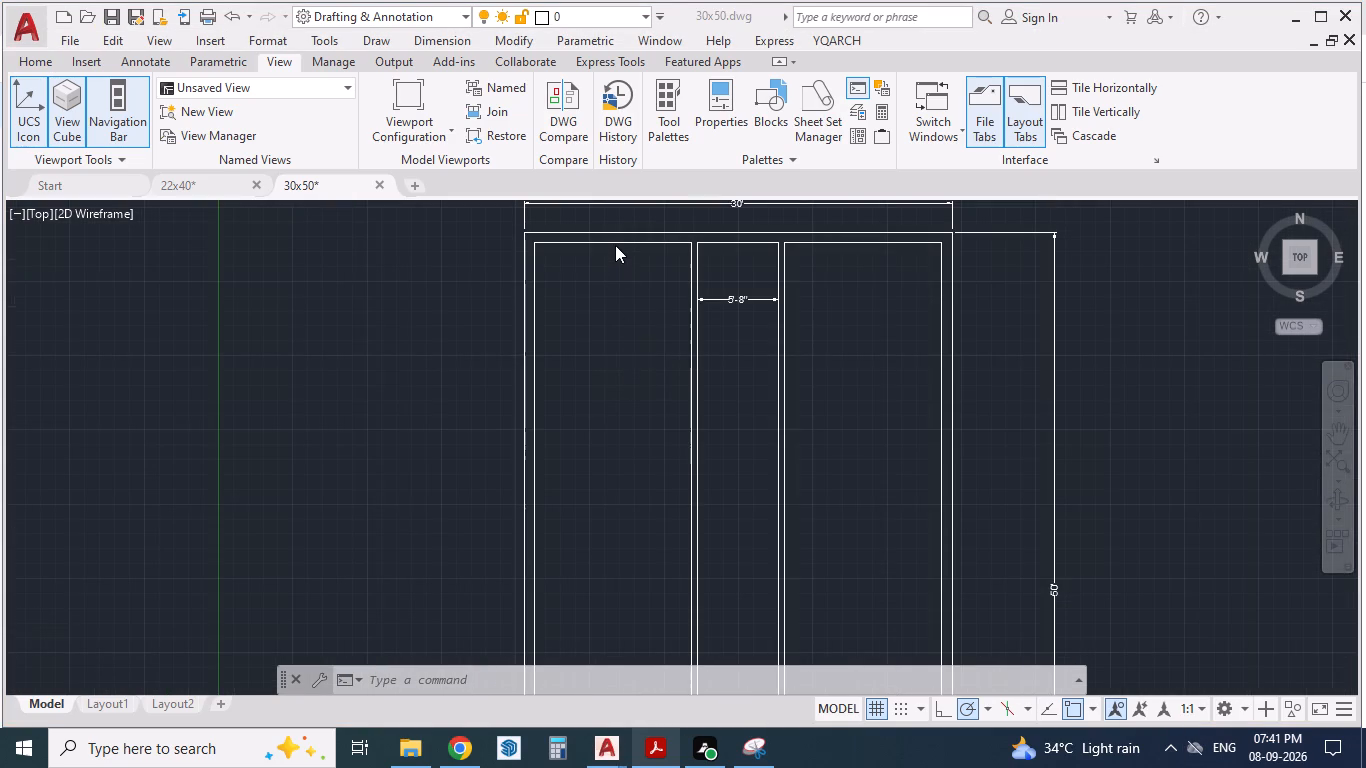
{"action": "left_click", "coordinate": [614, 244]}
{"action": "left_click", "coordinate": [613, 242]}
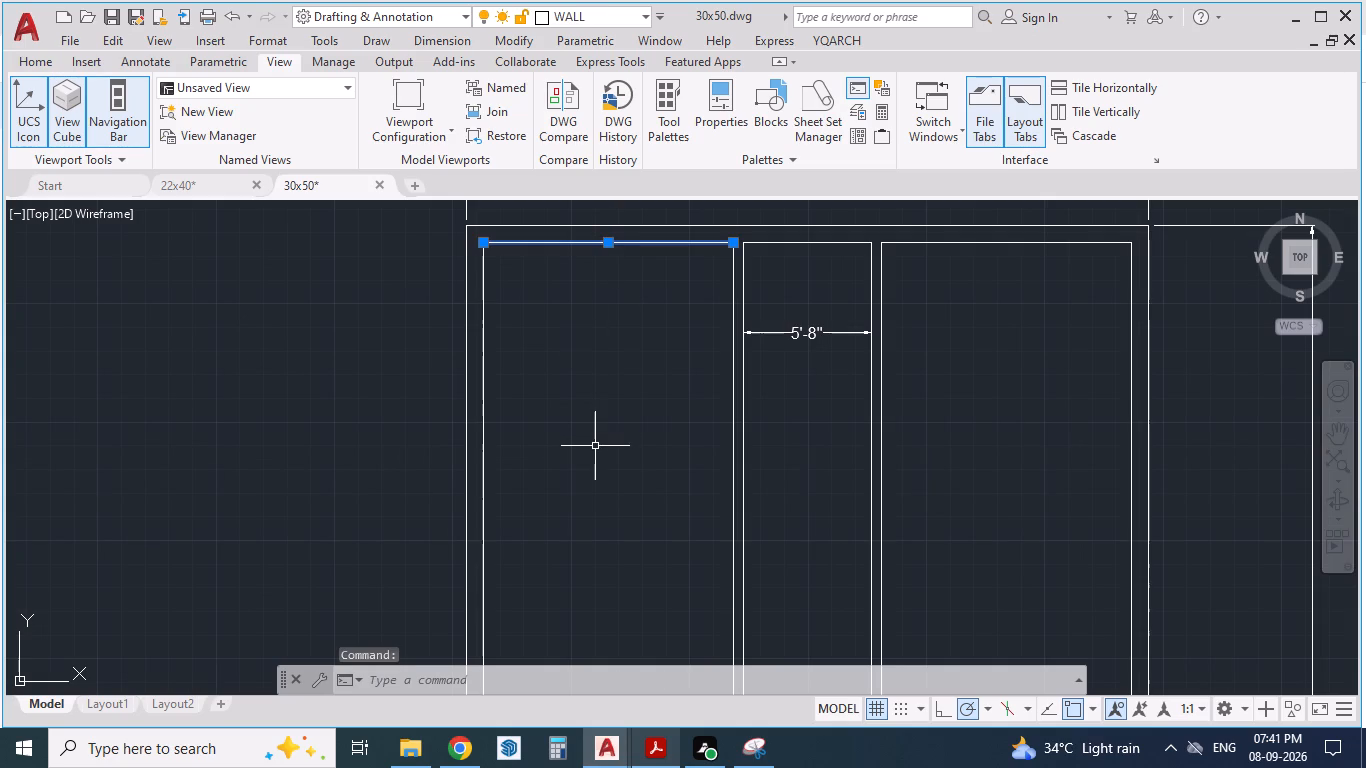
{"action": "type", "text": "WWO"}
{"action": "key", "text": "Return"}
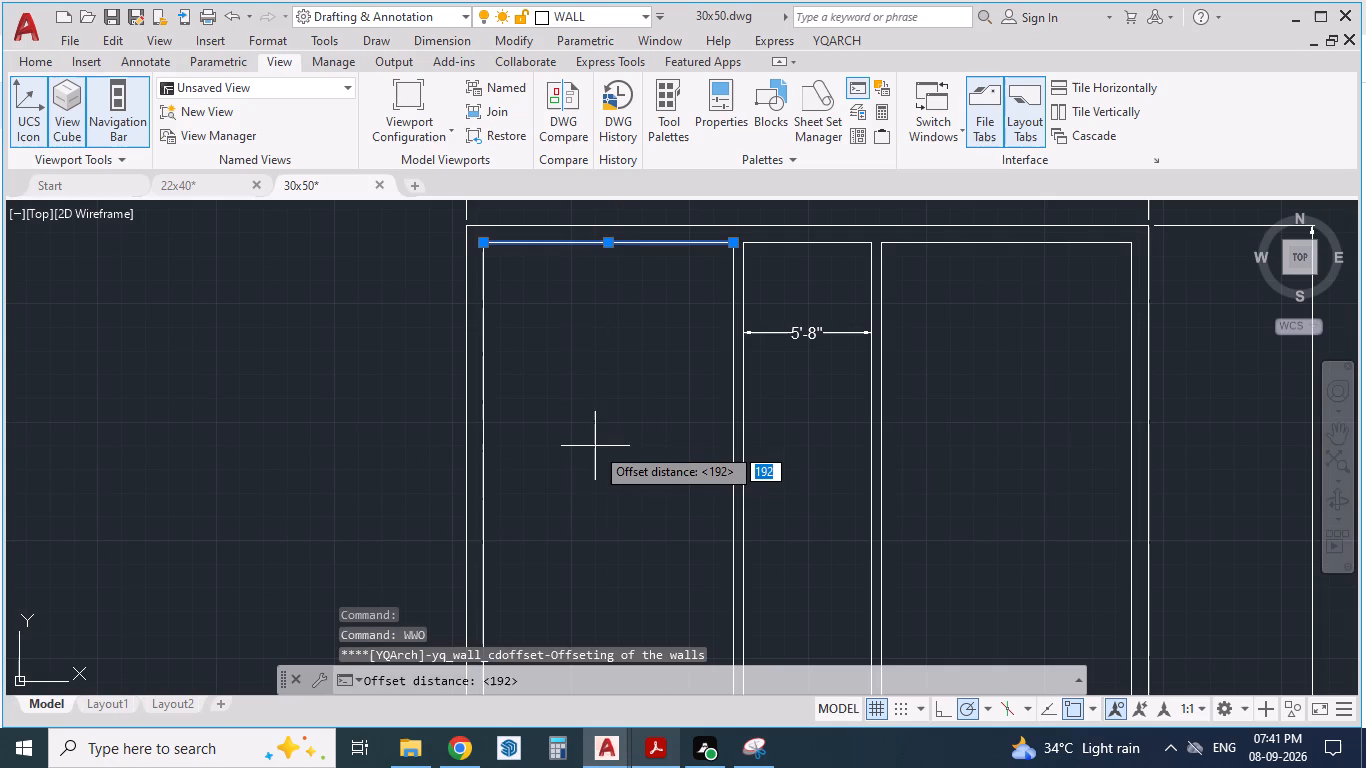
{"action": "type", "text": "16'"}
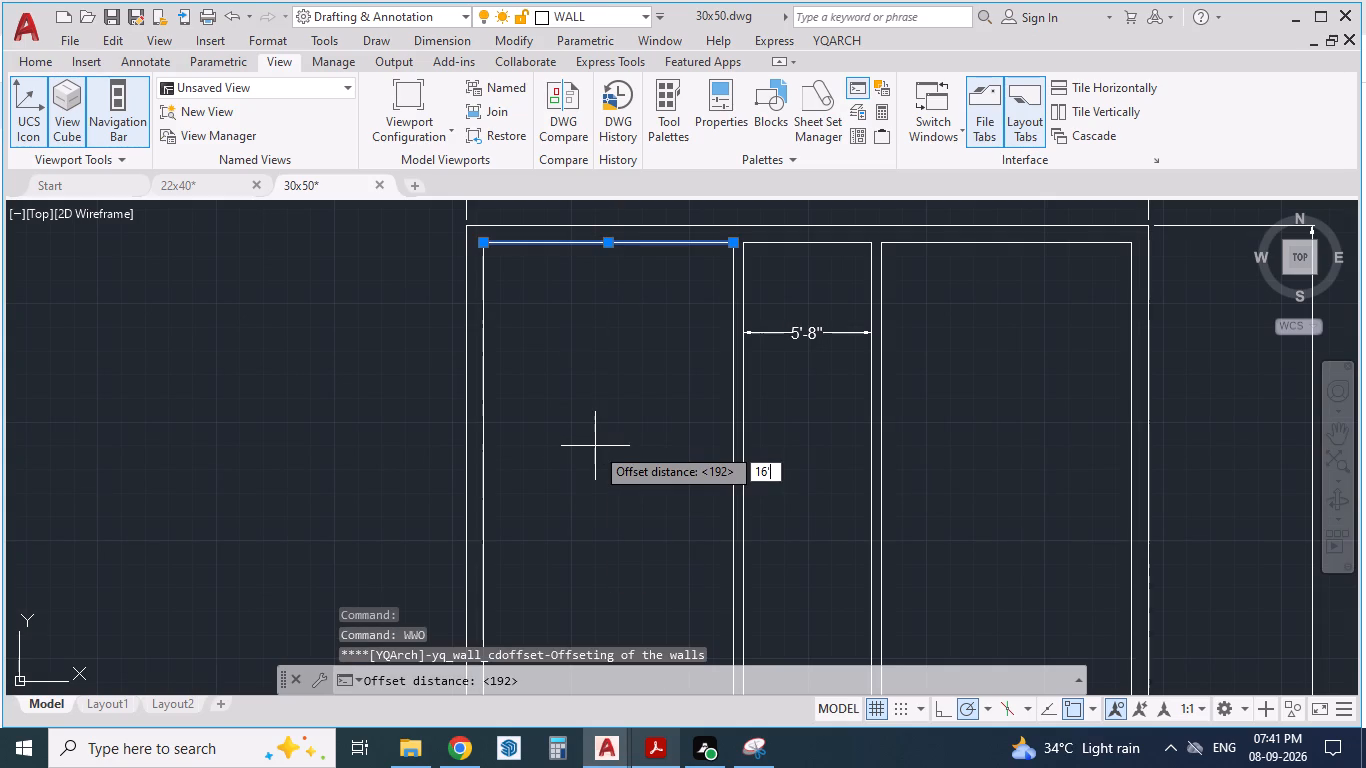
{"action": "key", "text": "Return"}
{"action": "left_click", "coordinate": [588, 242]}
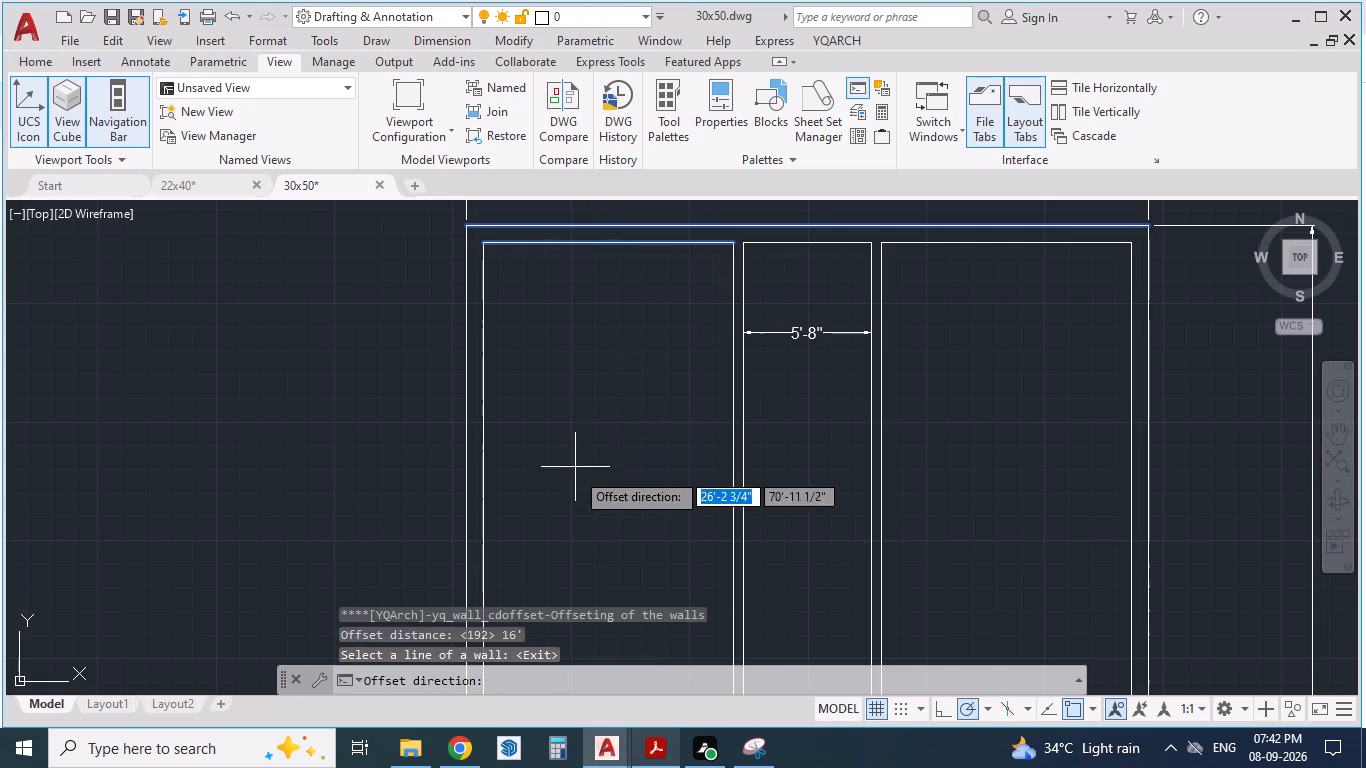
{"action": "left_click", "coordinate": [571, 549]}
{"action": "scroll", "coordinate": [596, 454], "scroll_direction": "down", "scroll_amount": 2}
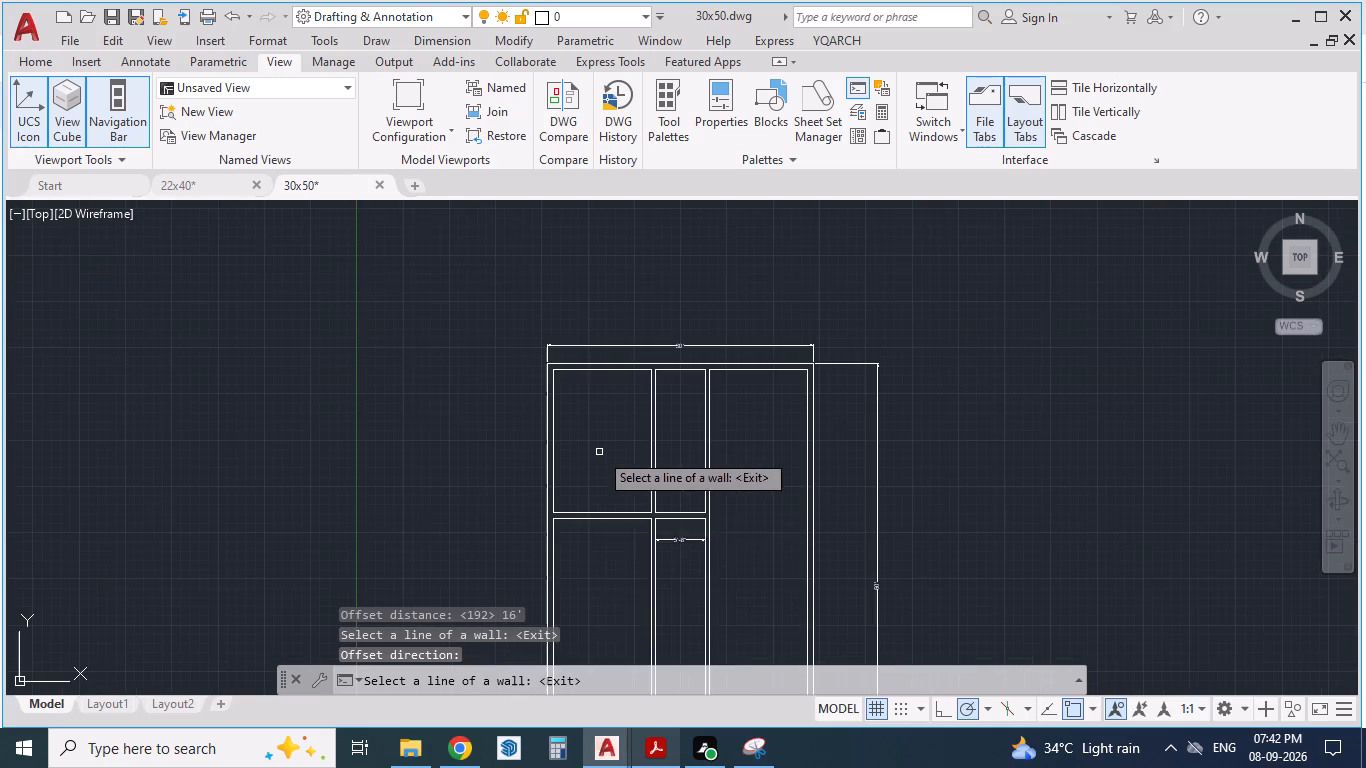
Examine the ground floor plan in the PDF for the kitchen/dining, hall, bedroom and parking layout and sizes, and return to AutoCAD.
{"action": "left_click", "coordinate": [657, 748]}
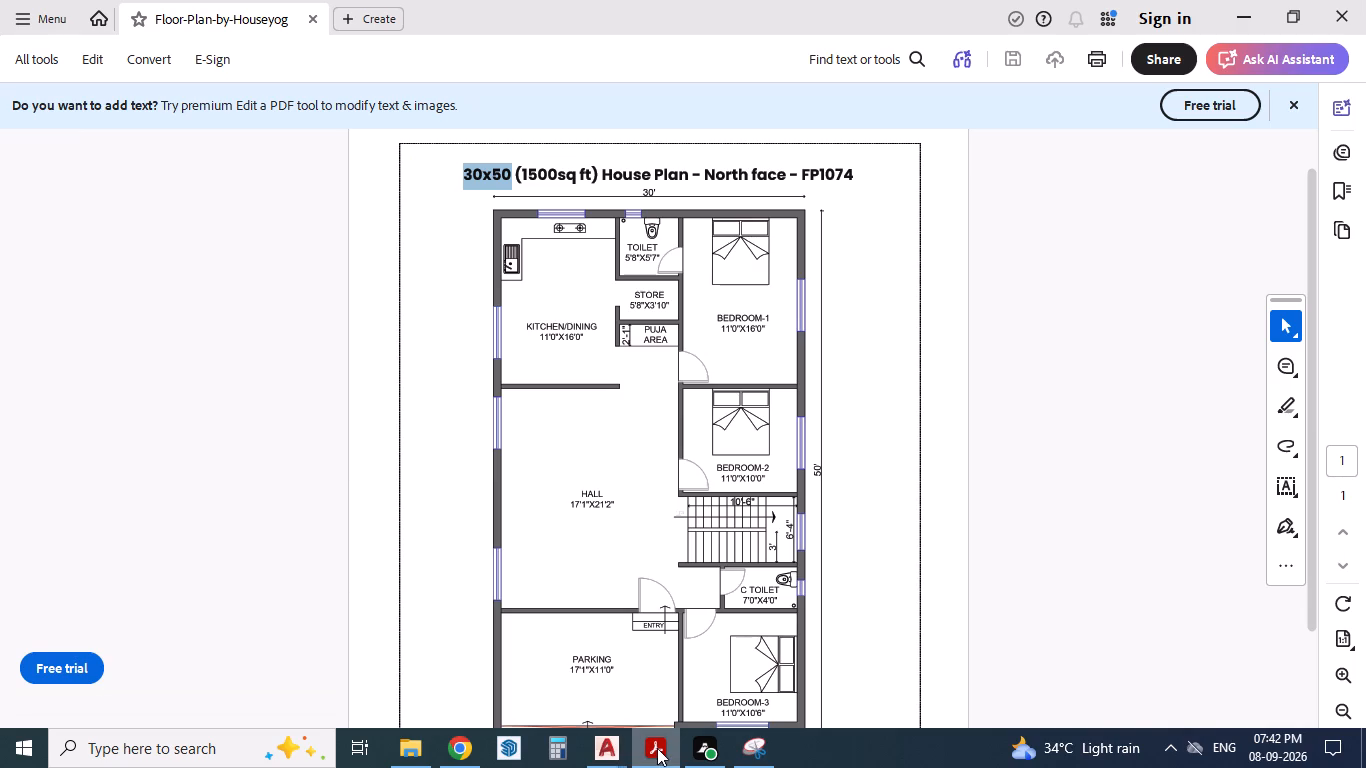
{"action": "scroll", "coordinate": [640, 405], "scroll_direction": "down", "scroll_amount": 1}
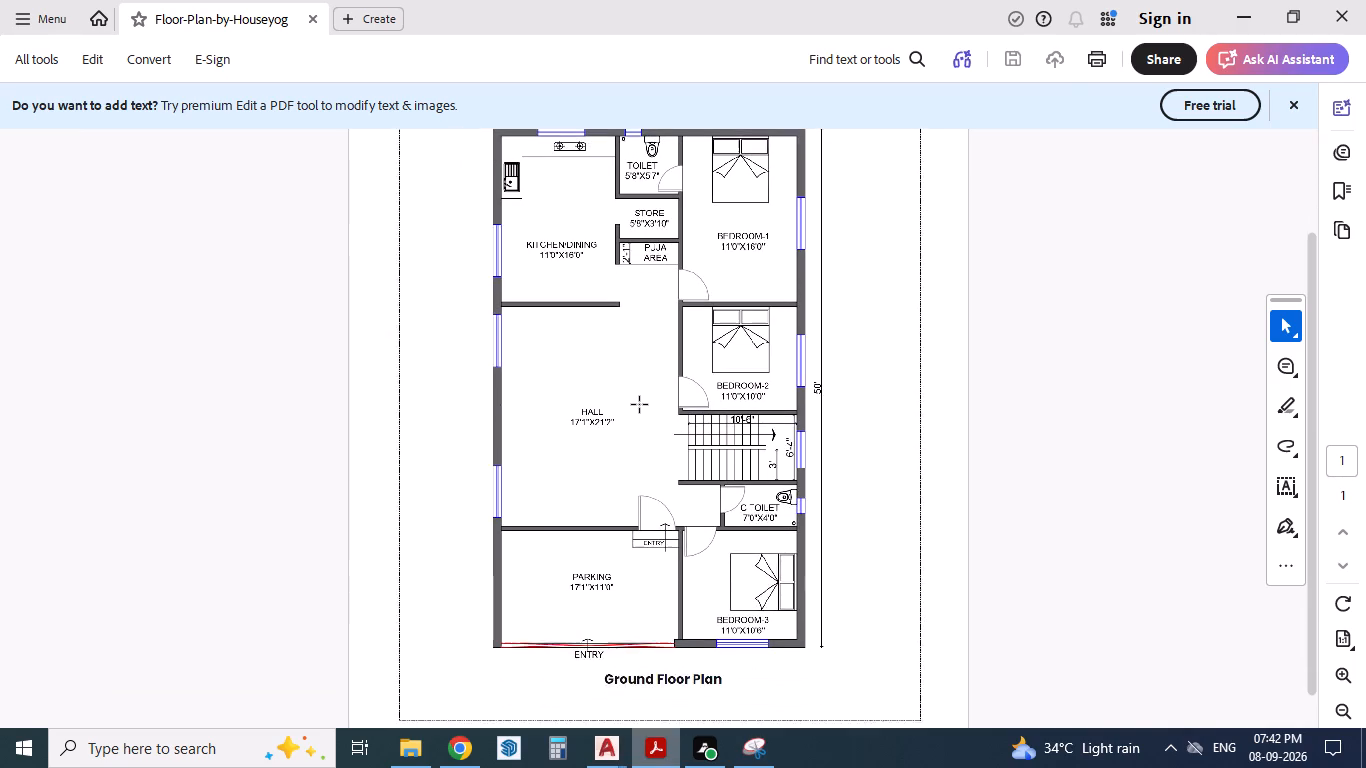
{"action": "scroll", "coordinate": [614, 592], "scroll_direction": "up", "scroll_amount": 2, "text": "ctrl"}
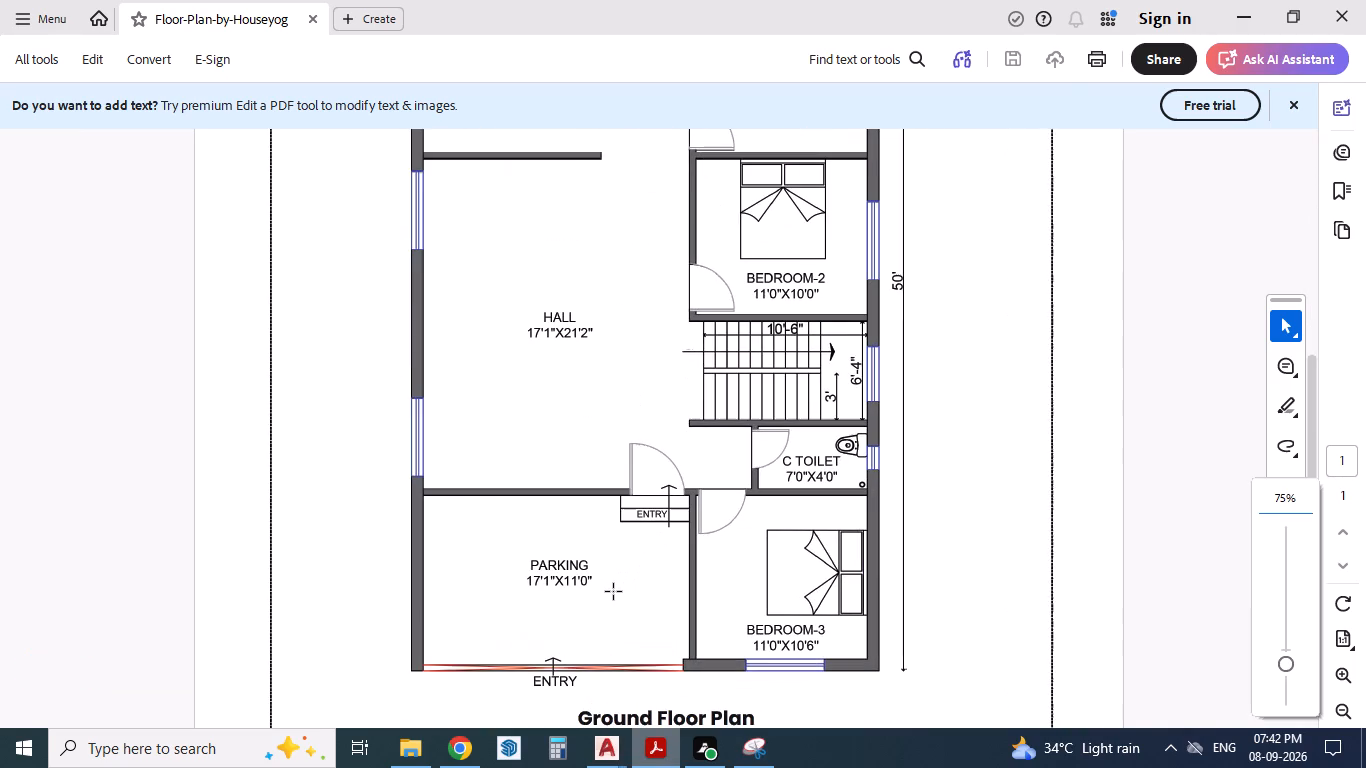
{"action": "scroll", "coordinate": [614, 592], "scroll_direction": "down", "scroll_amount": 2, "text": "ctrl"}
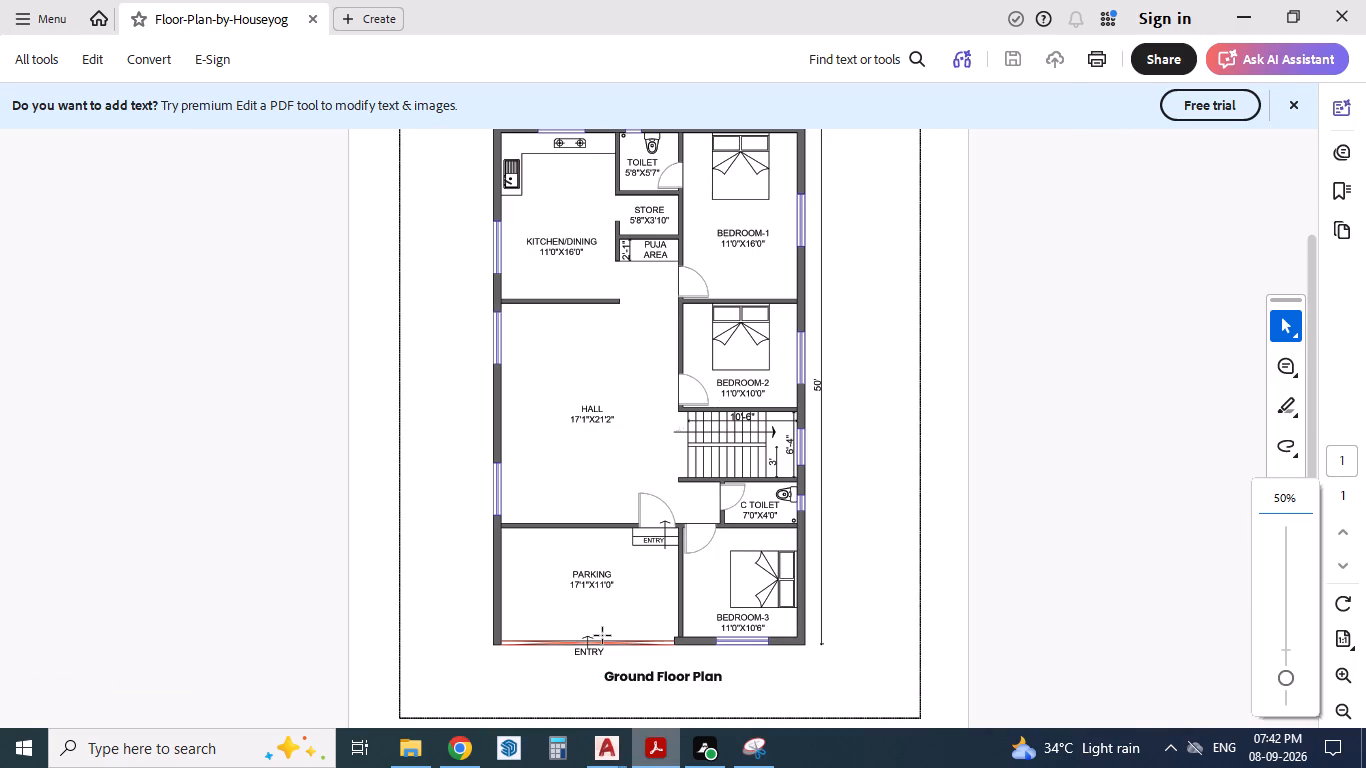
{"action": "scroll", "coordinate": [603, 629], "scroll_direction": "up", "scroll_amount": 2, "text": "ctrl"}
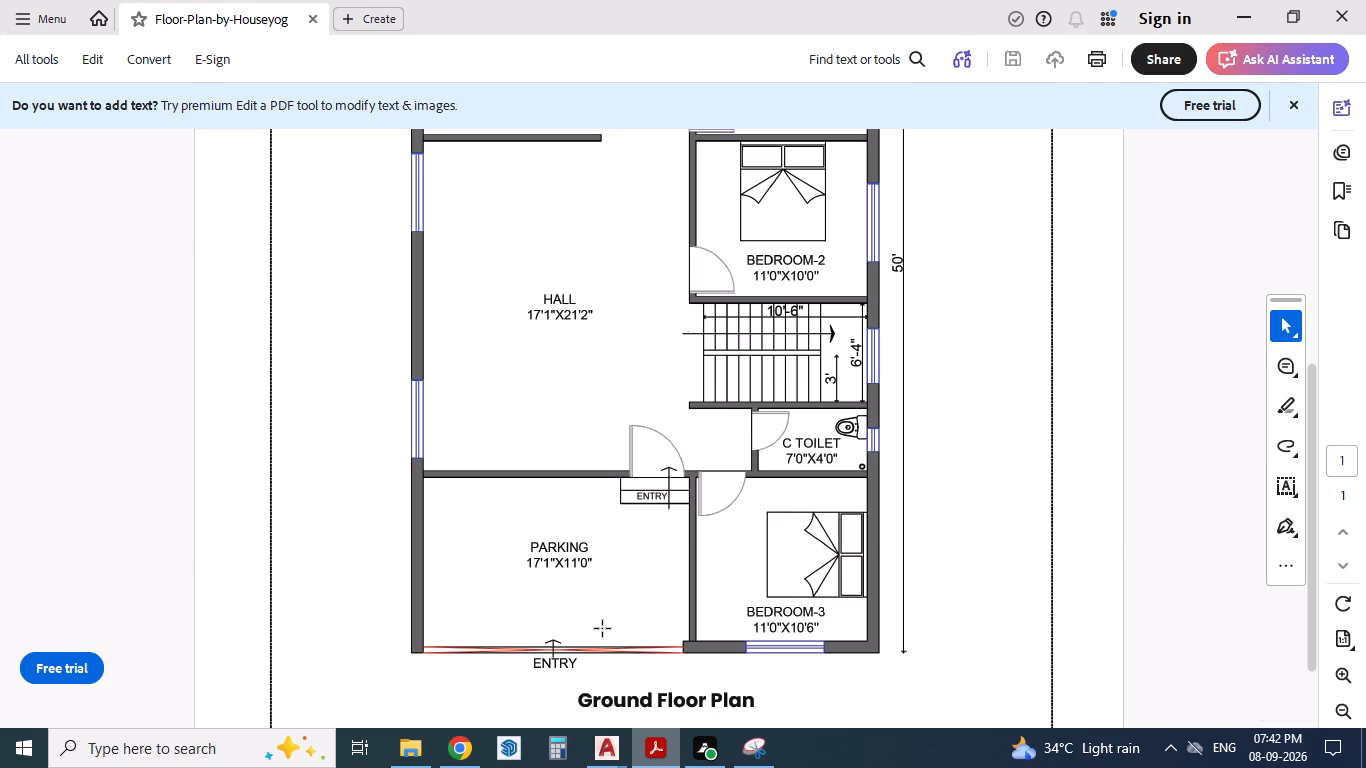
{"action": "scroll", "coordinate": [603, 629], "scroll_direction": "down", "scroll_amount": 1}
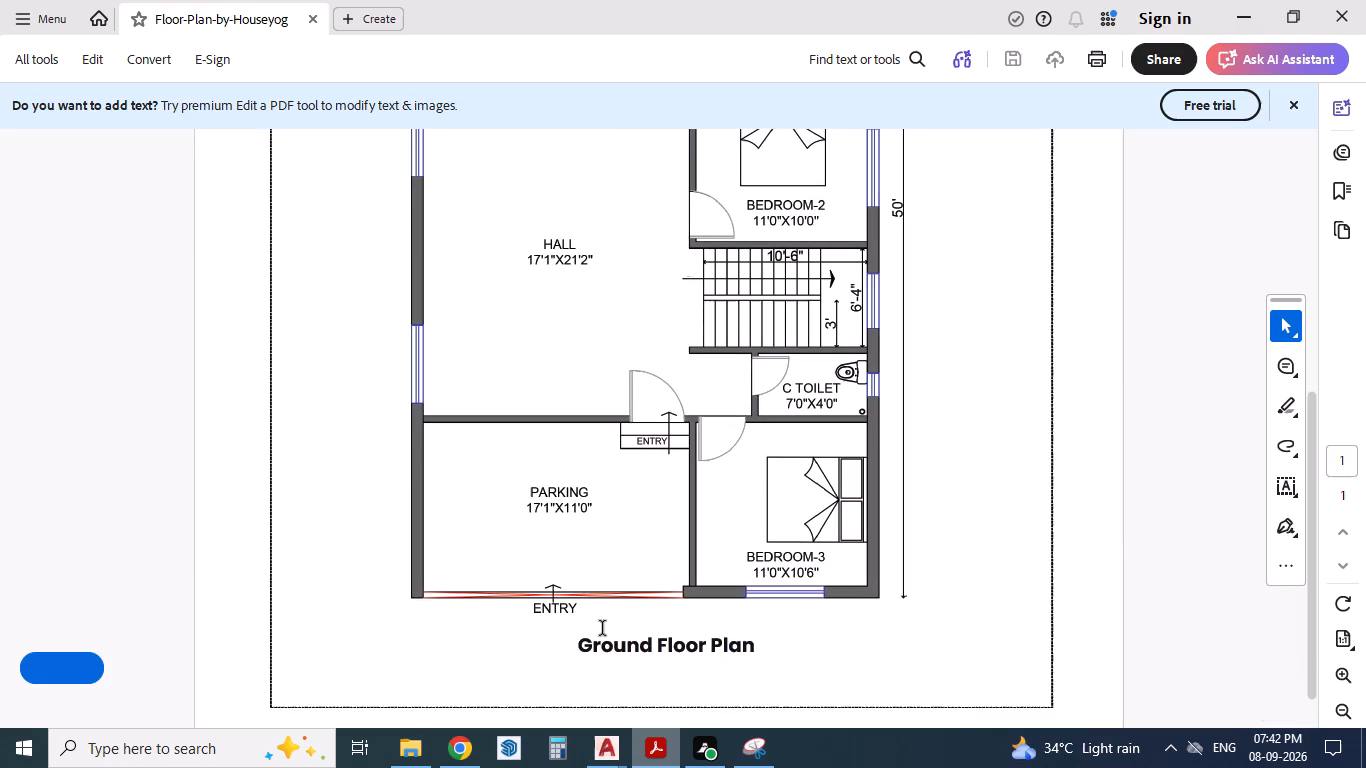
{"action": "scroll", "coordinate": [603, 629], "scroll_direction": "up", "scroll_amount": 1}
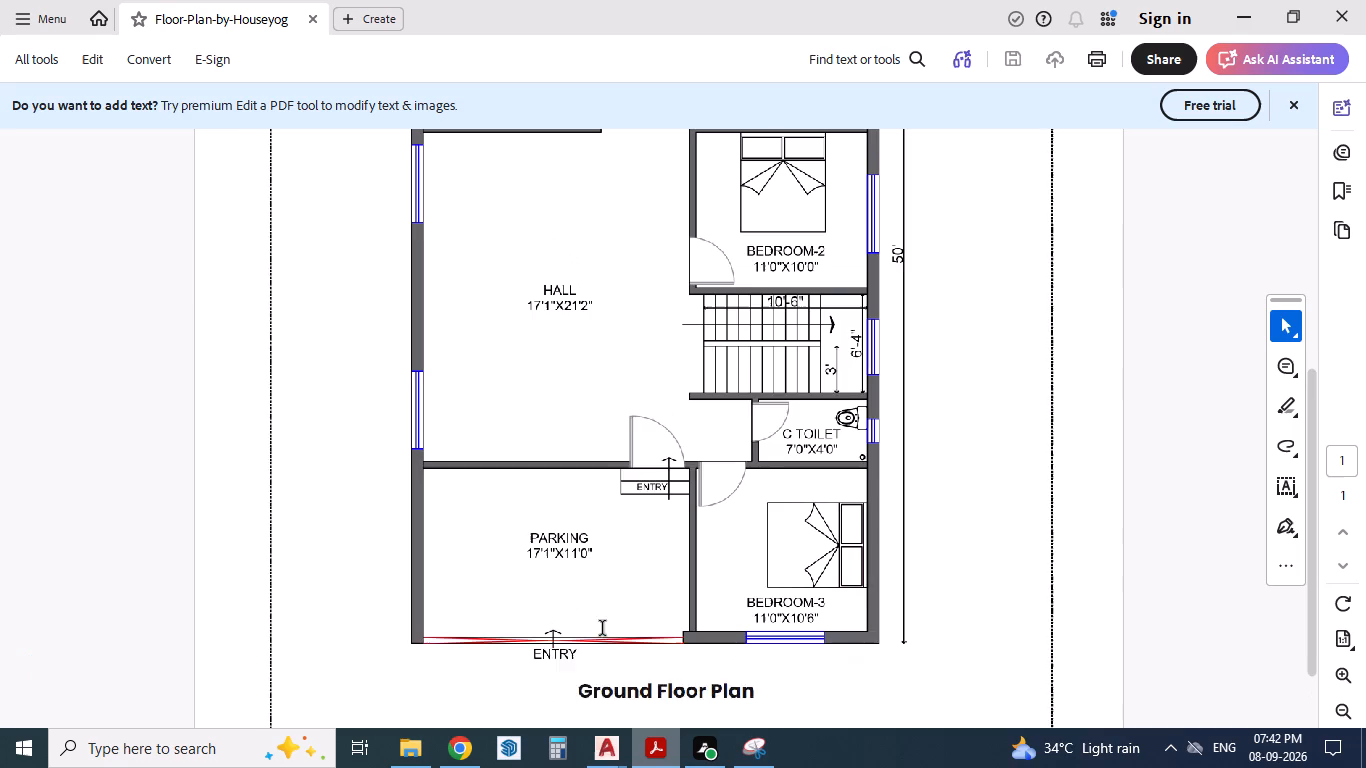
{"action": "scroll", "coordinate": [603, 629], "scroll_direction": "up", "scroll_amount": 2}
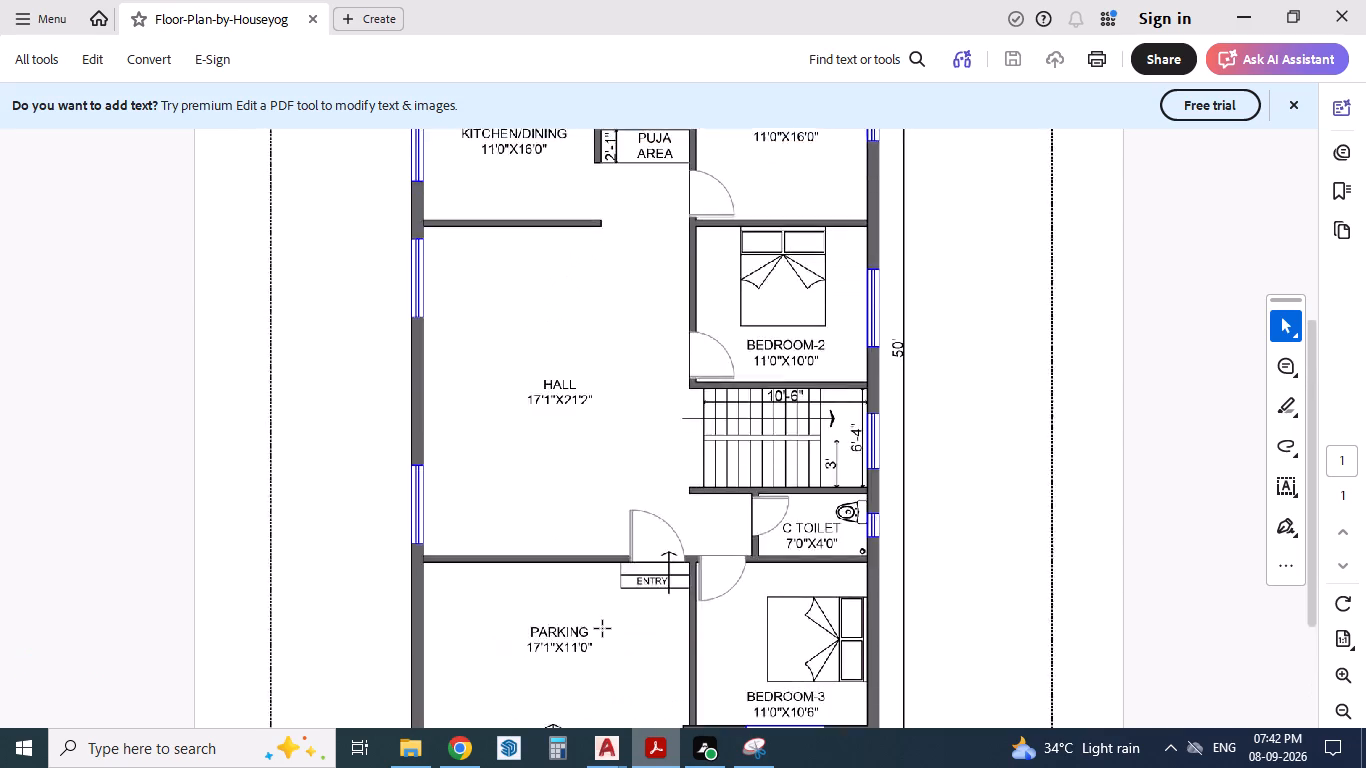
{"action": "scroll", "coordinate": [603, 629], "scroll_direction": "up", "scroll_amount": 2}
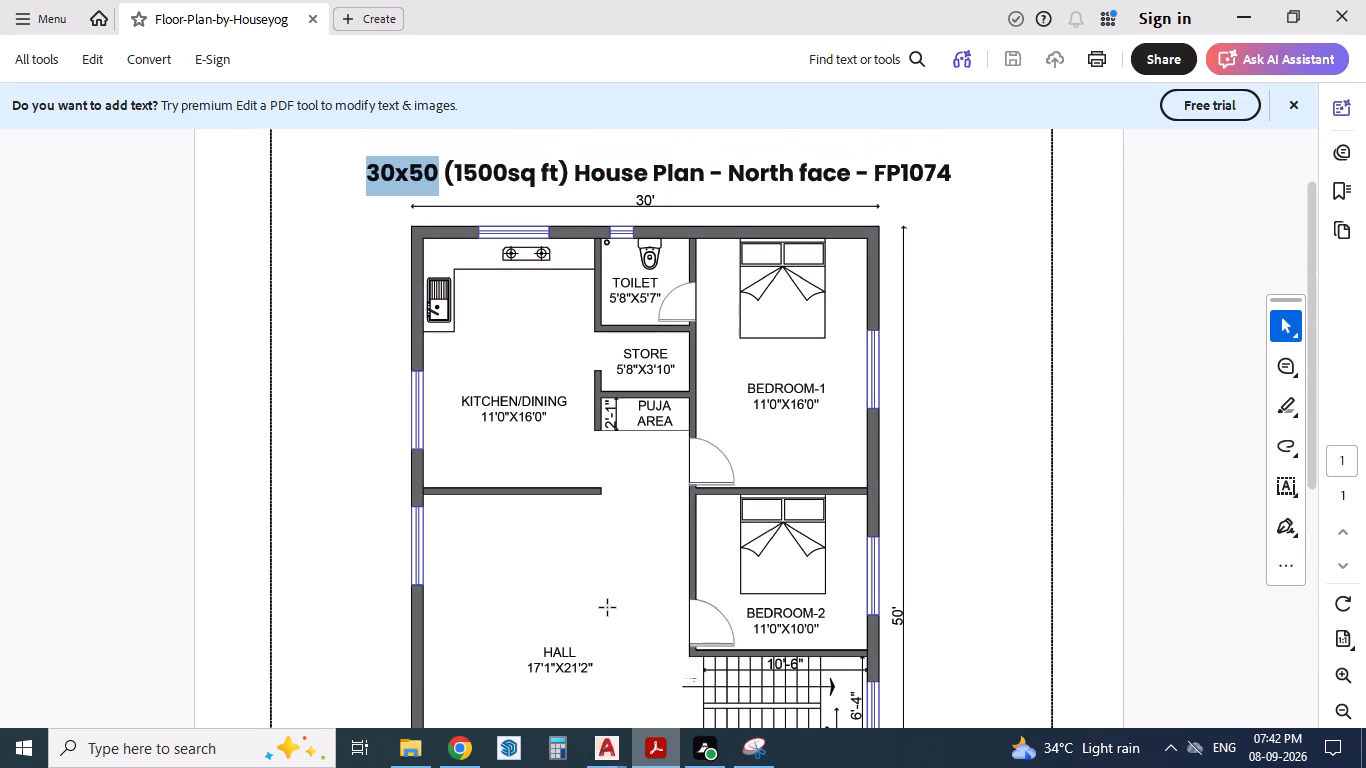
{"action": "scroll", "coordinate": [618, 593], "scroll_direction": "down", "scroll_amount": 2}
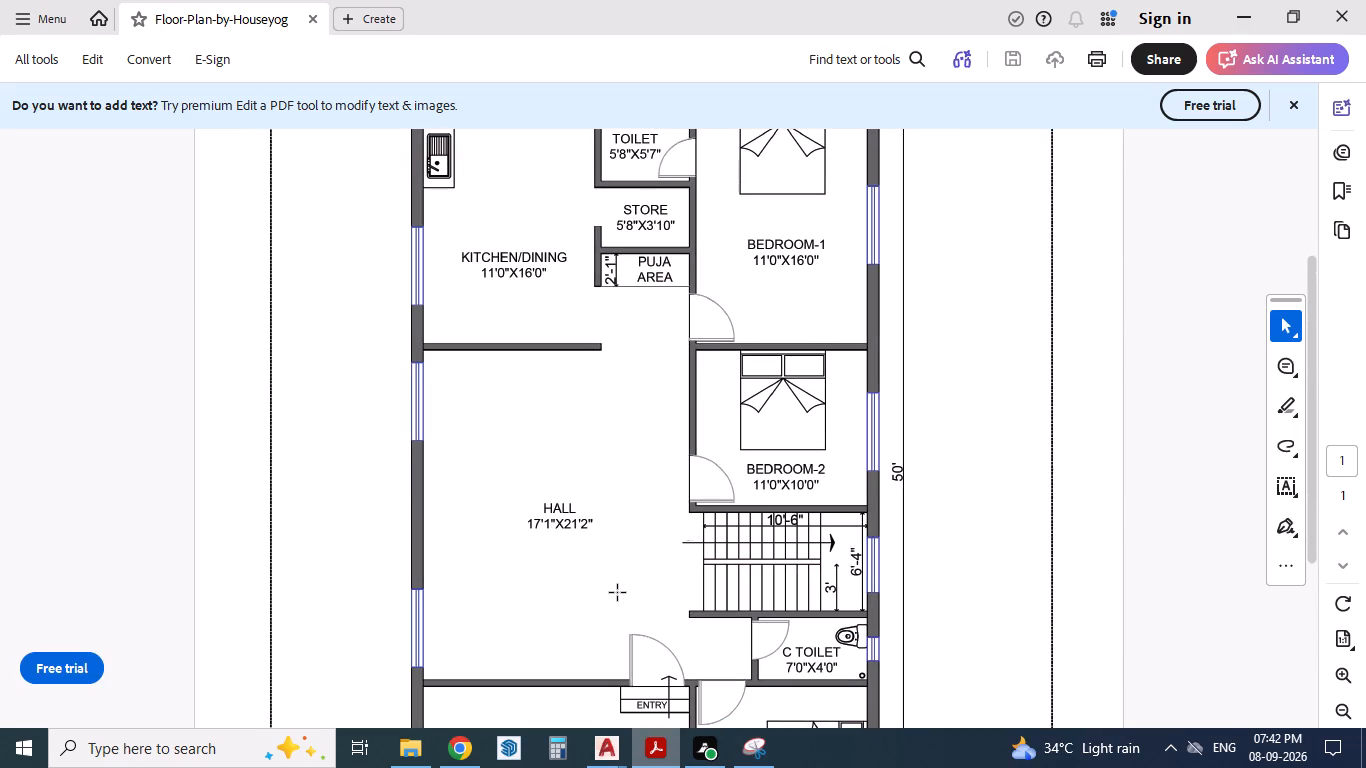
{"action": "left_click", "coordinate": [657, 751]}
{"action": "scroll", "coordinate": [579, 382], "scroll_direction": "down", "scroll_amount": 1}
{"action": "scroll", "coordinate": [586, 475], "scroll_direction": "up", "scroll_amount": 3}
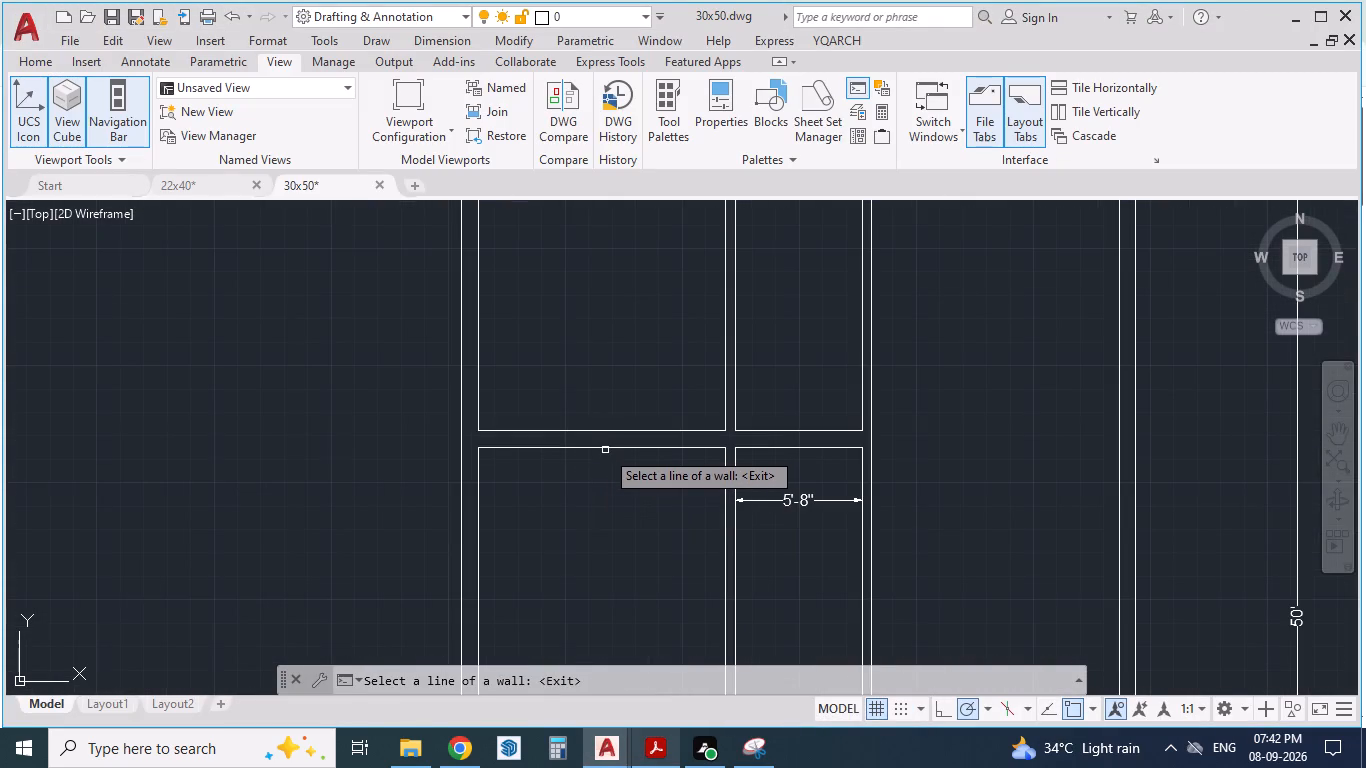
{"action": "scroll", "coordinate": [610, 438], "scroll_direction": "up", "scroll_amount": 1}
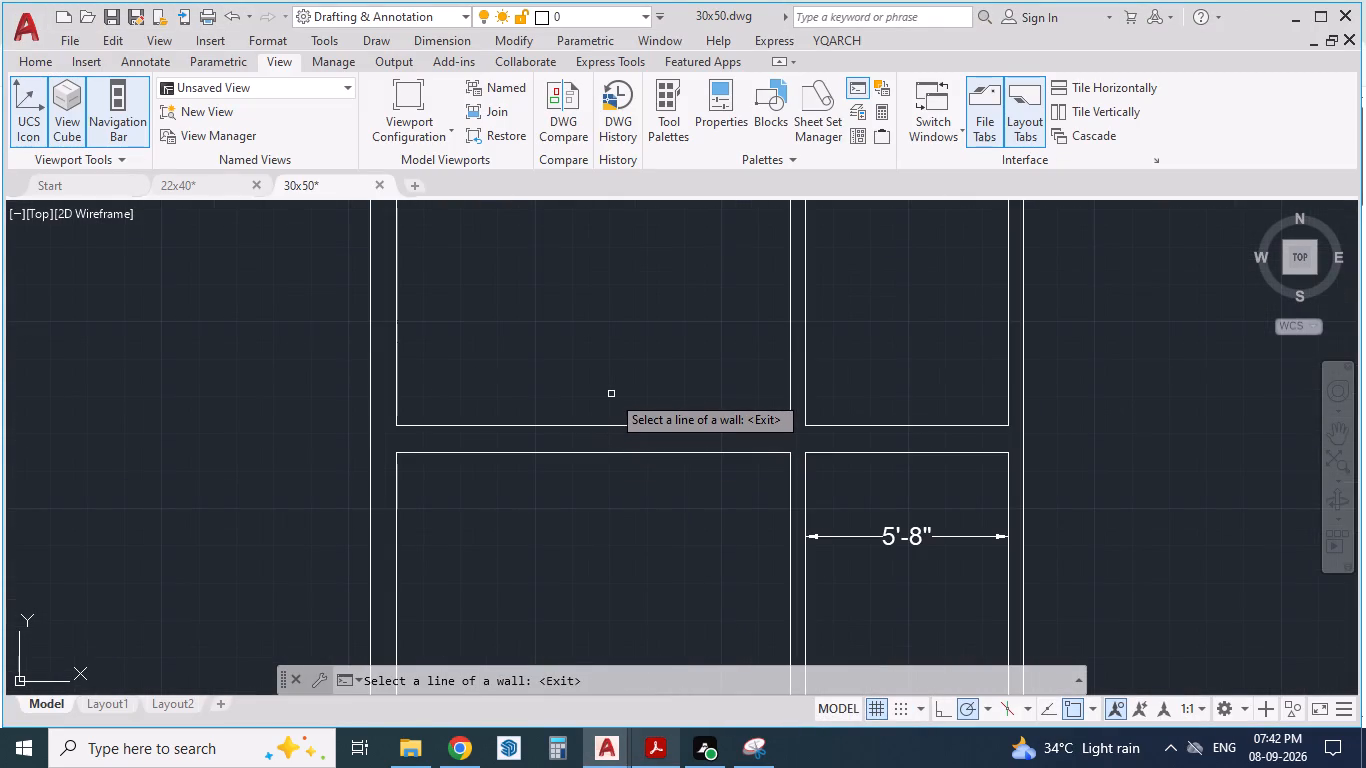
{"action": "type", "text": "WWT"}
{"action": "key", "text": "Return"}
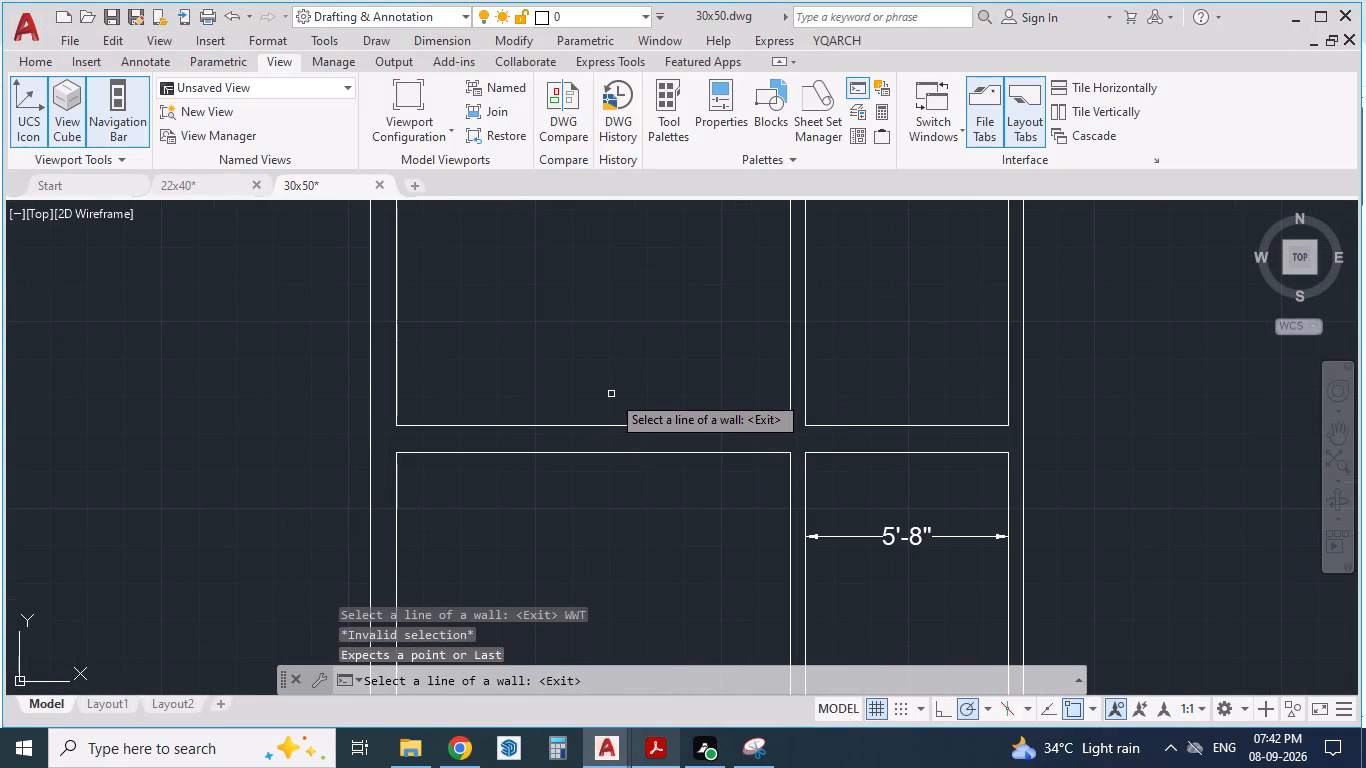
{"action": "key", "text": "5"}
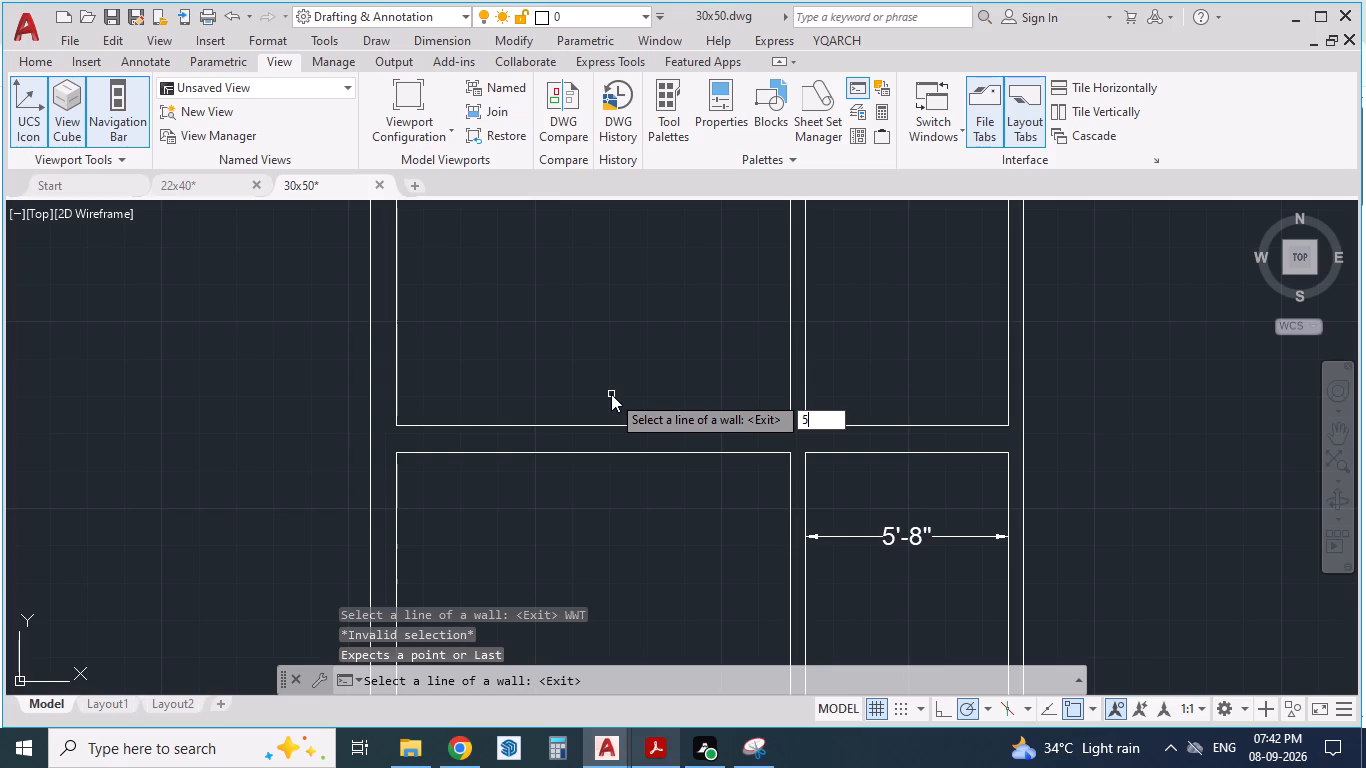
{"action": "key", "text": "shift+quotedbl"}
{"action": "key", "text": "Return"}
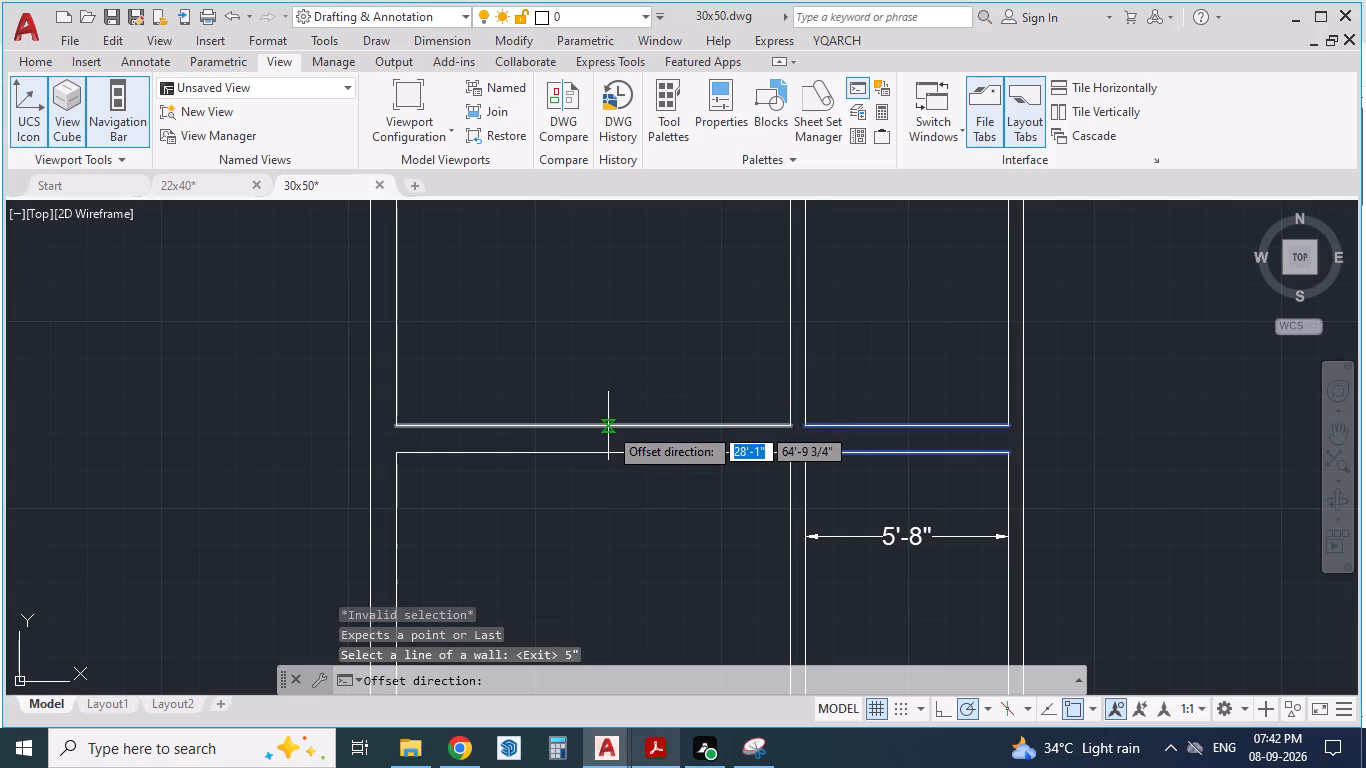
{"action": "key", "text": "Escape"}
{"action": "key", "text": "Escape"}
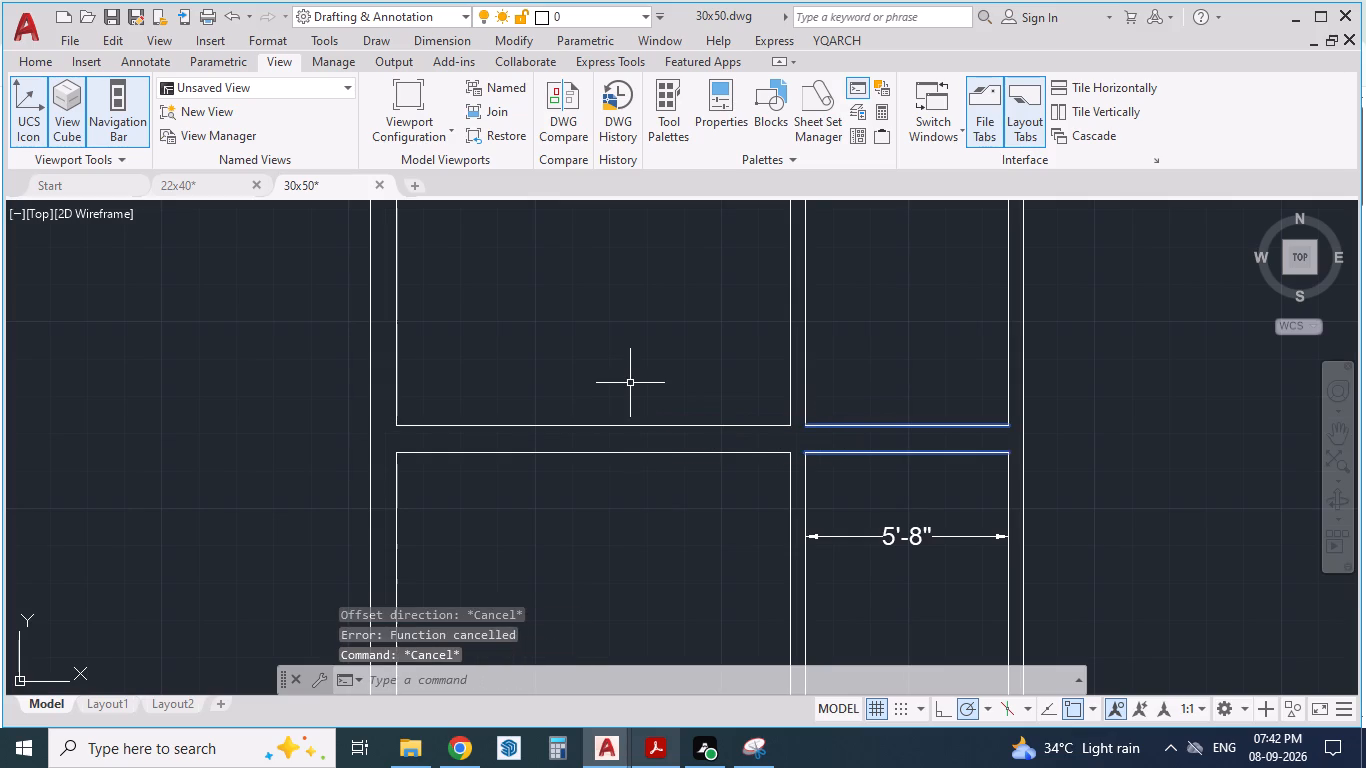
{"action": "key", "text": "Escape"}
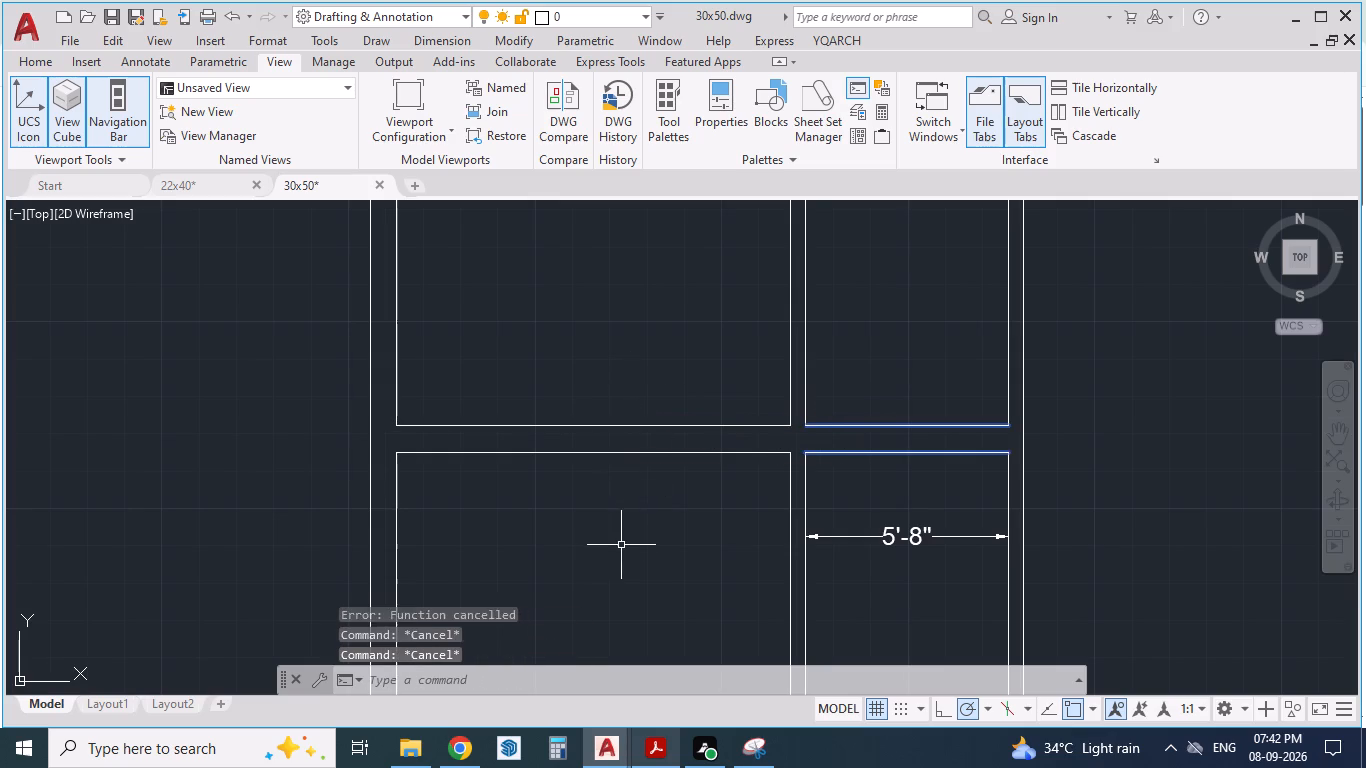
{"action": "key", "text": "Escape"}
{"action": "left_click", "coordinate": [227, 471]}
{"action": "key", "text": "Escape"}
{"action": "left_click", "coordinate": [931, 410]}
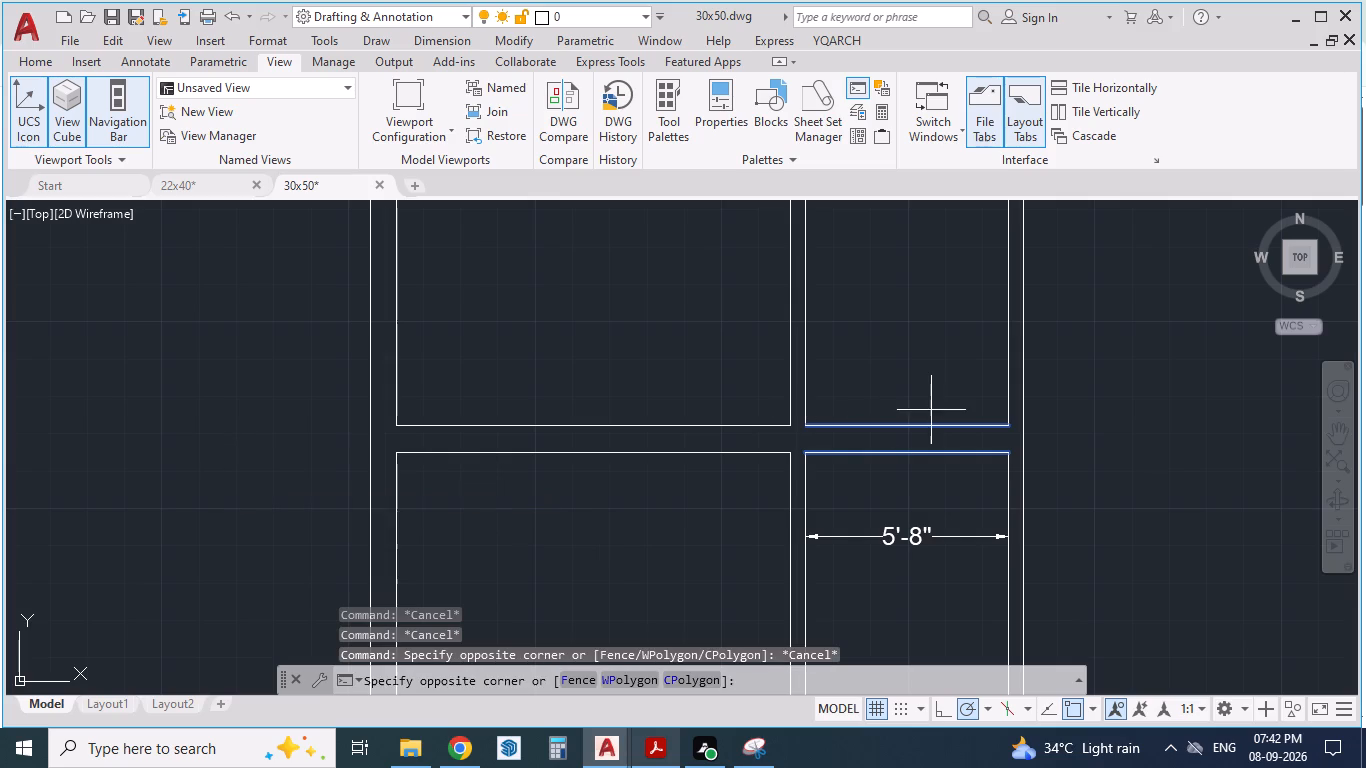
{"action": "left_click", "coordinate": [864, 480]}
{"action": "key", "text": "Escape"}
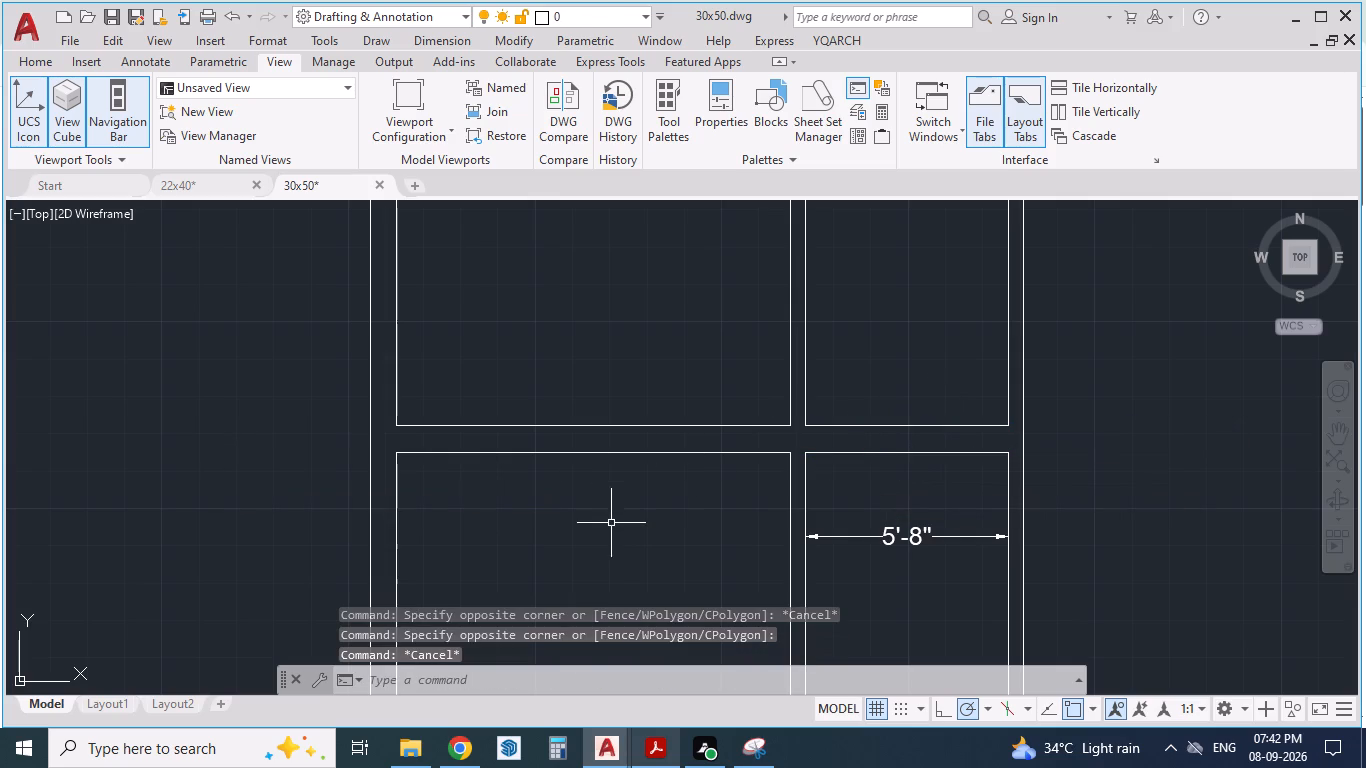
Change the thickness of the new horizontal wall below the kitchen to 5, keeping its kitchen-side face in place.
{"action": "type", "text": "WW"}
{"action": "key", "text": "y"}
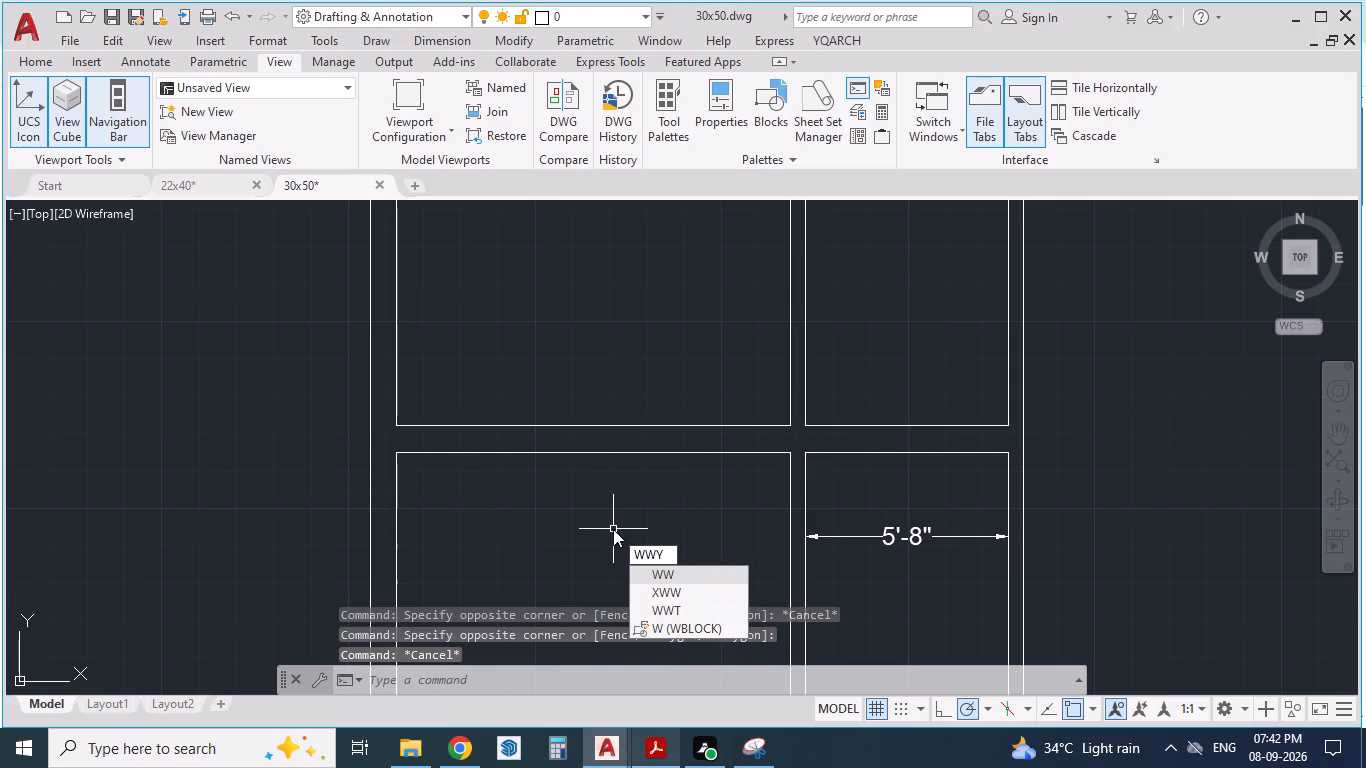
{"action": "key", "text": "BackSpace"}
{"action": "key", "text": "t"}
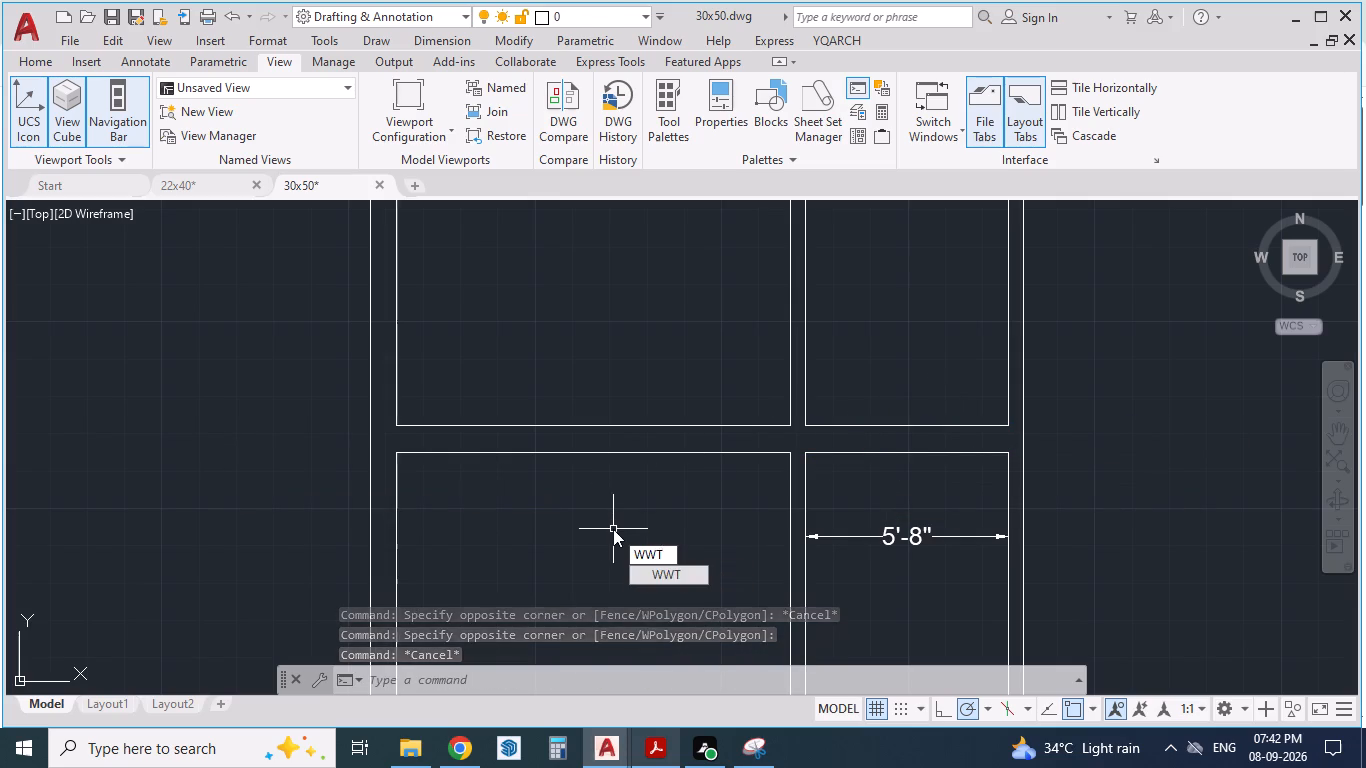
{"action": "key", "text": "Return"}
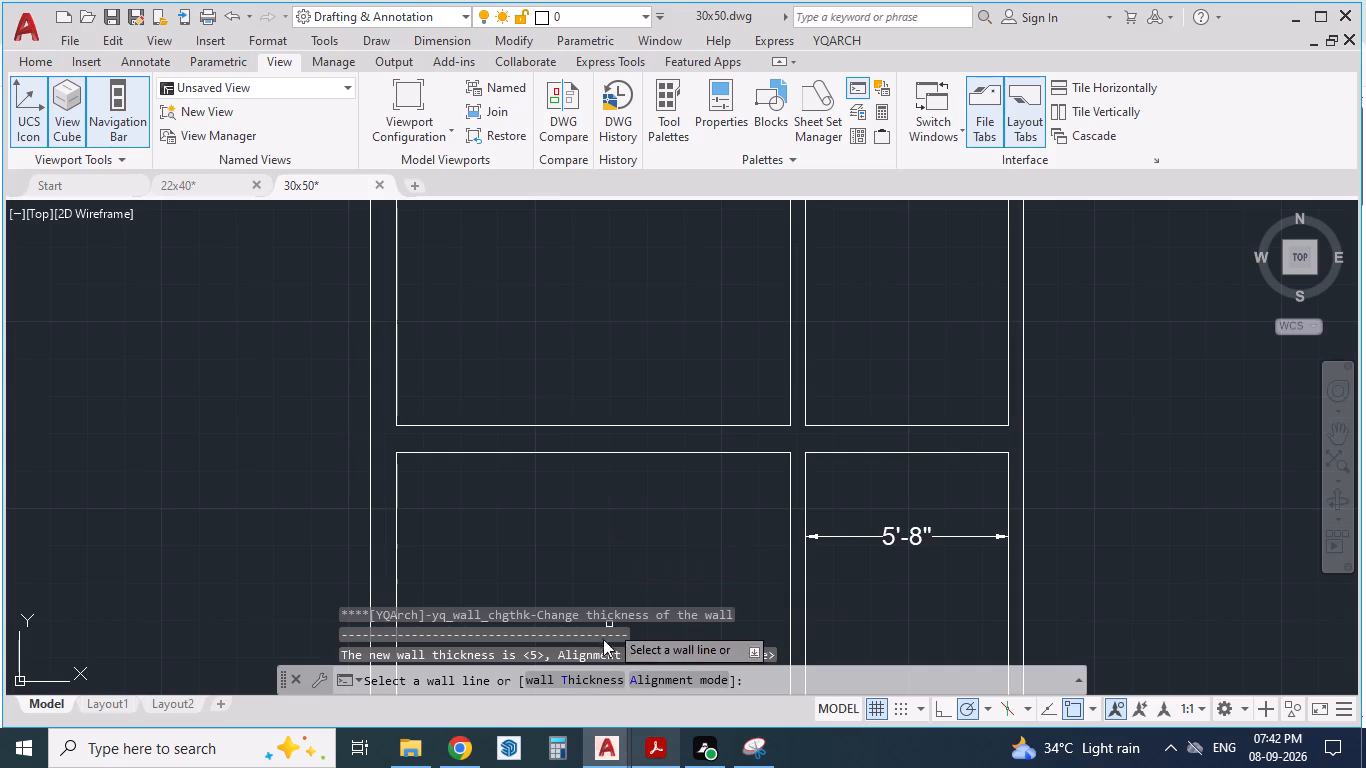
{"action": "left_click", "coordinate": [572, 683]}
{"action": "left_click", "coordinate": [635, 517]}
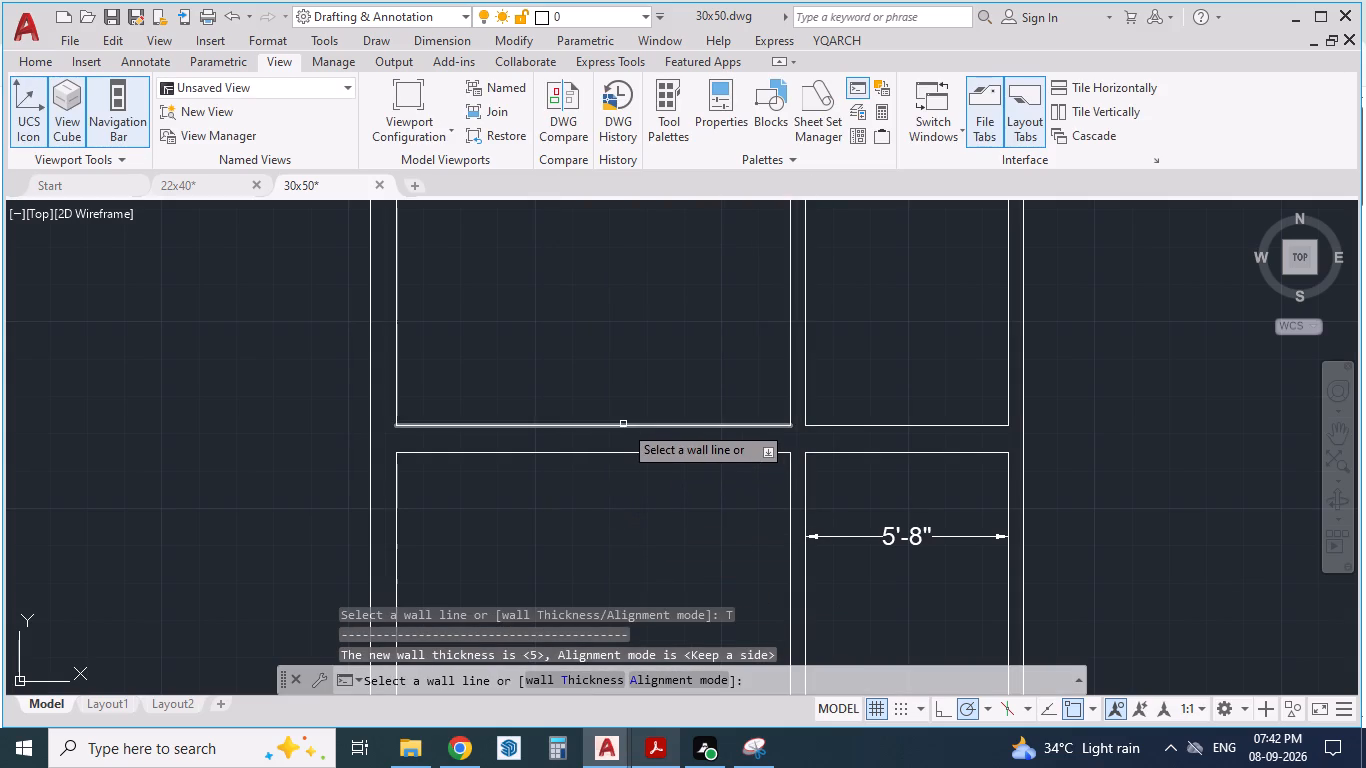
{"action": "left_click", "coordinate": [623, 424]}
{"action": "scroll", "coordinate": [580, 567], "scroll_direction": "down", "scroll_amount": 3}
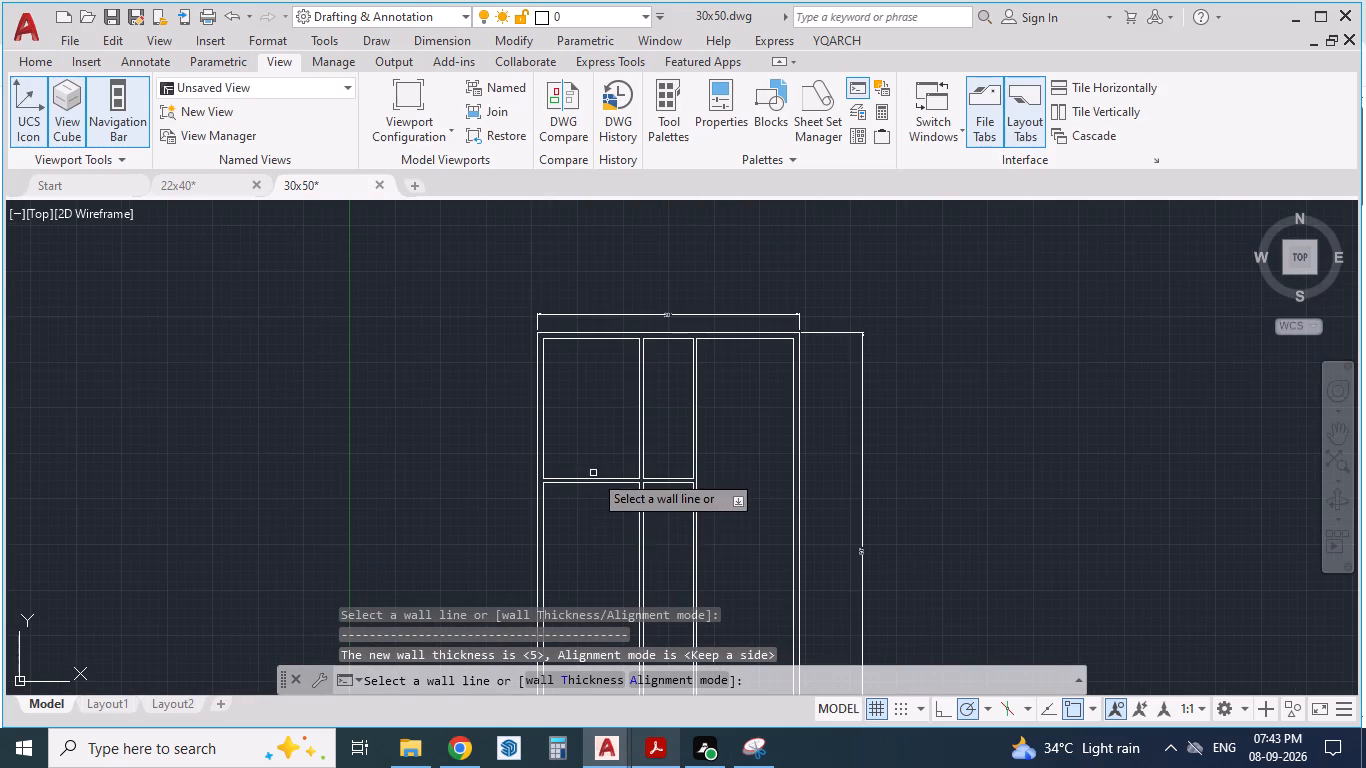
{"action": "key", "text": "Escape"}
{"action": "key", "text": "Escape"}
Add a vertical aligned dimension inside the kitchen from the top wall's inner face to the kitchen's lower wall.
{"action": "scroll", "coordinate": [610, 396], "scroll_direction": "up", "scroll_amount": 1}
{"action": "type", "text": "DA"}
{"action": "key", "text": "Return"}
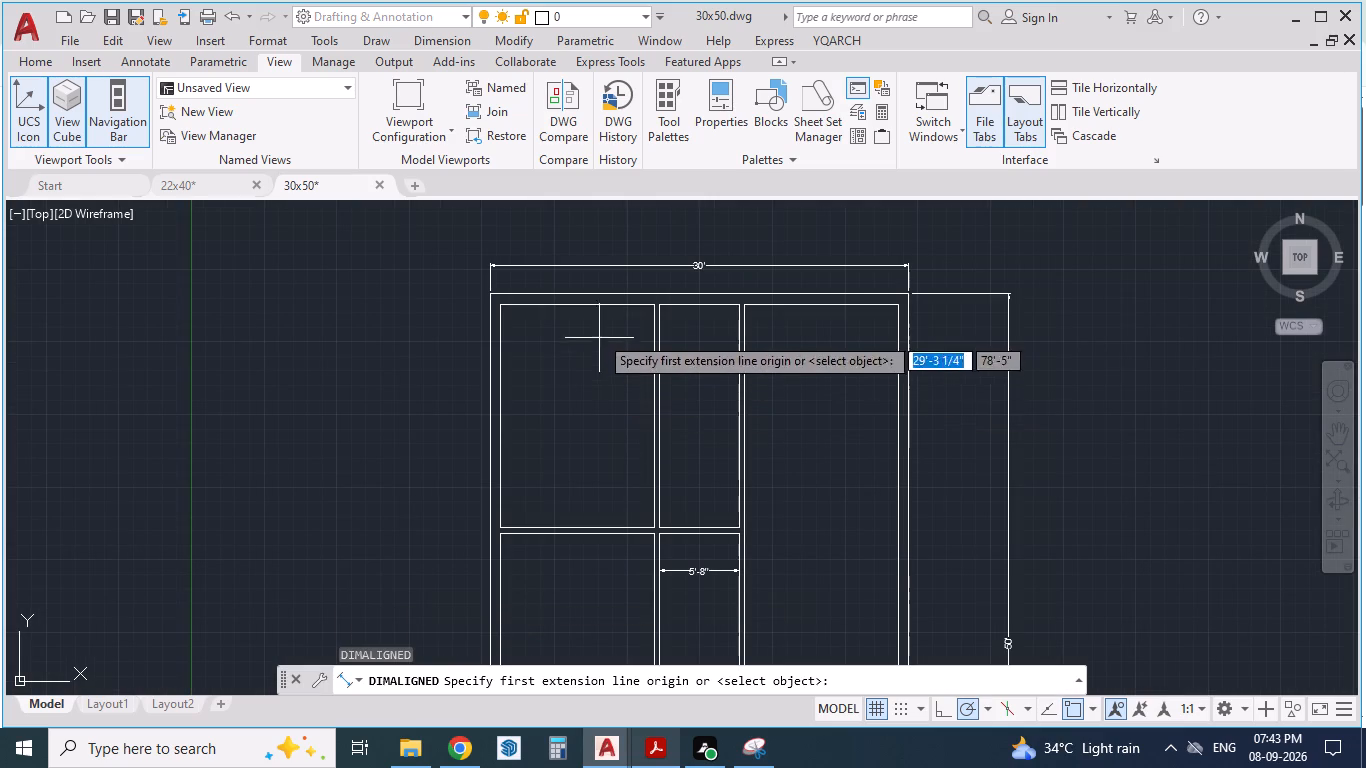
{"action": "left_click", "coordinate": [592, 304]}
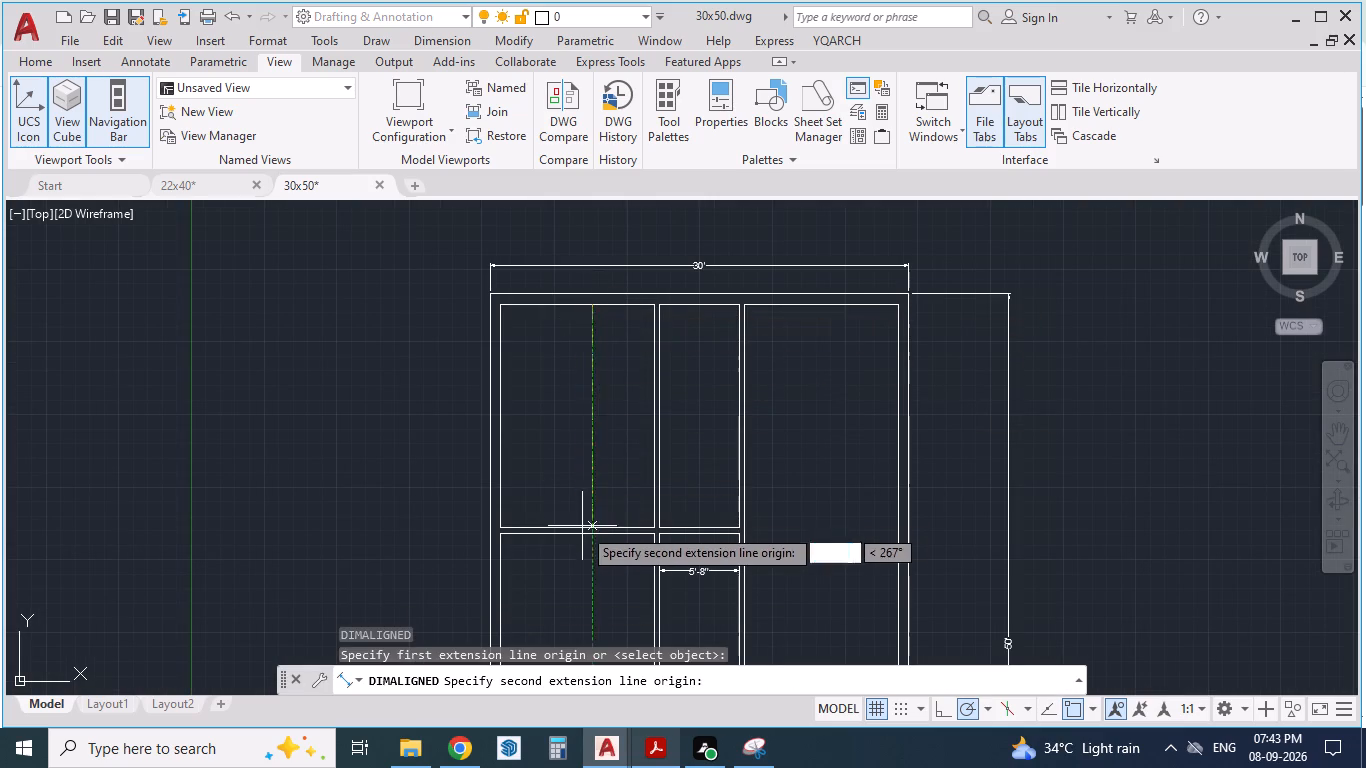
{"action": "left_click", "coordinate": [595, 529]}
{"action": "left_click", "coordinate": [607, 496]}
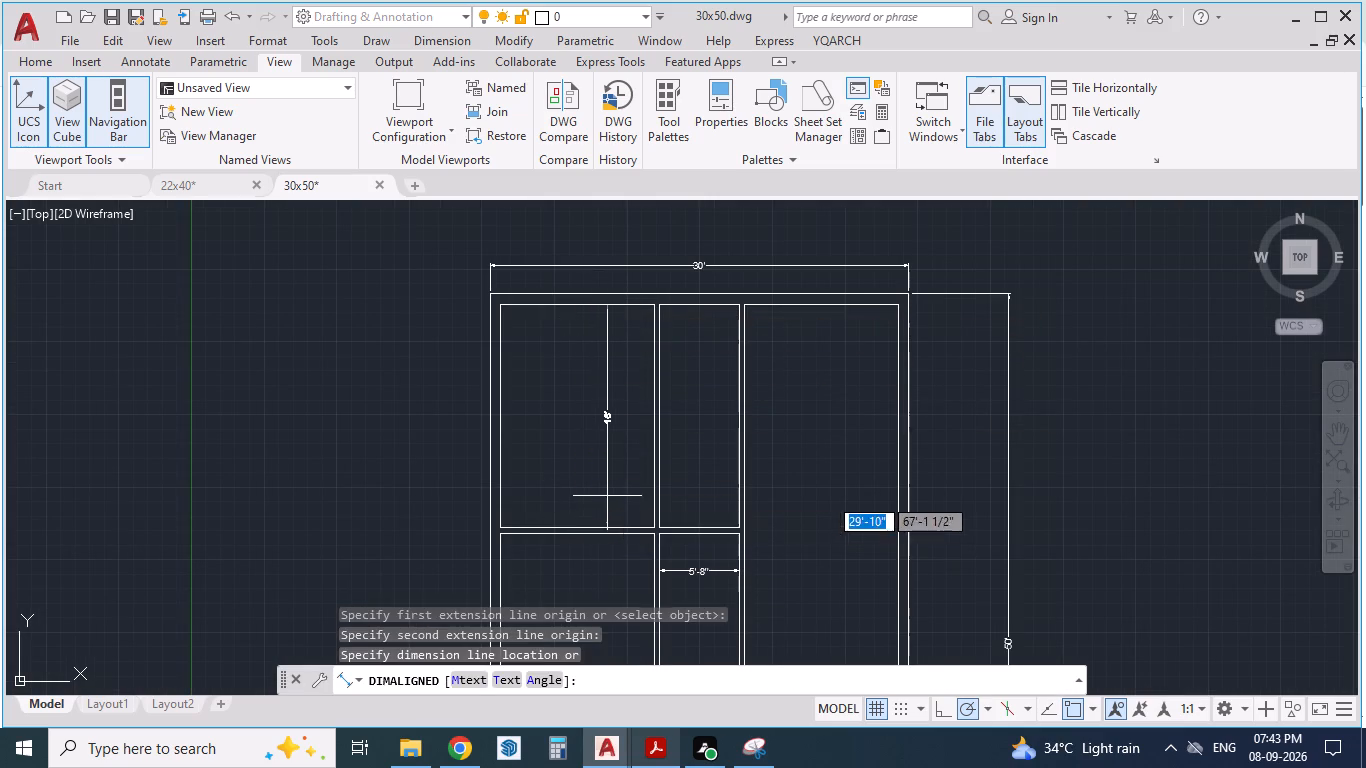
Check the hall size in the PDF, and offset the kitchen's lower wall 21'2" downward in AutoCAD with the YQArch wall offset.
{"action": "scroll", "coordinate": [625, 438], "scroll_direction": "up", "scroll_amount": 2}
{"action": "left_click", "coordinate": [658, 737]}
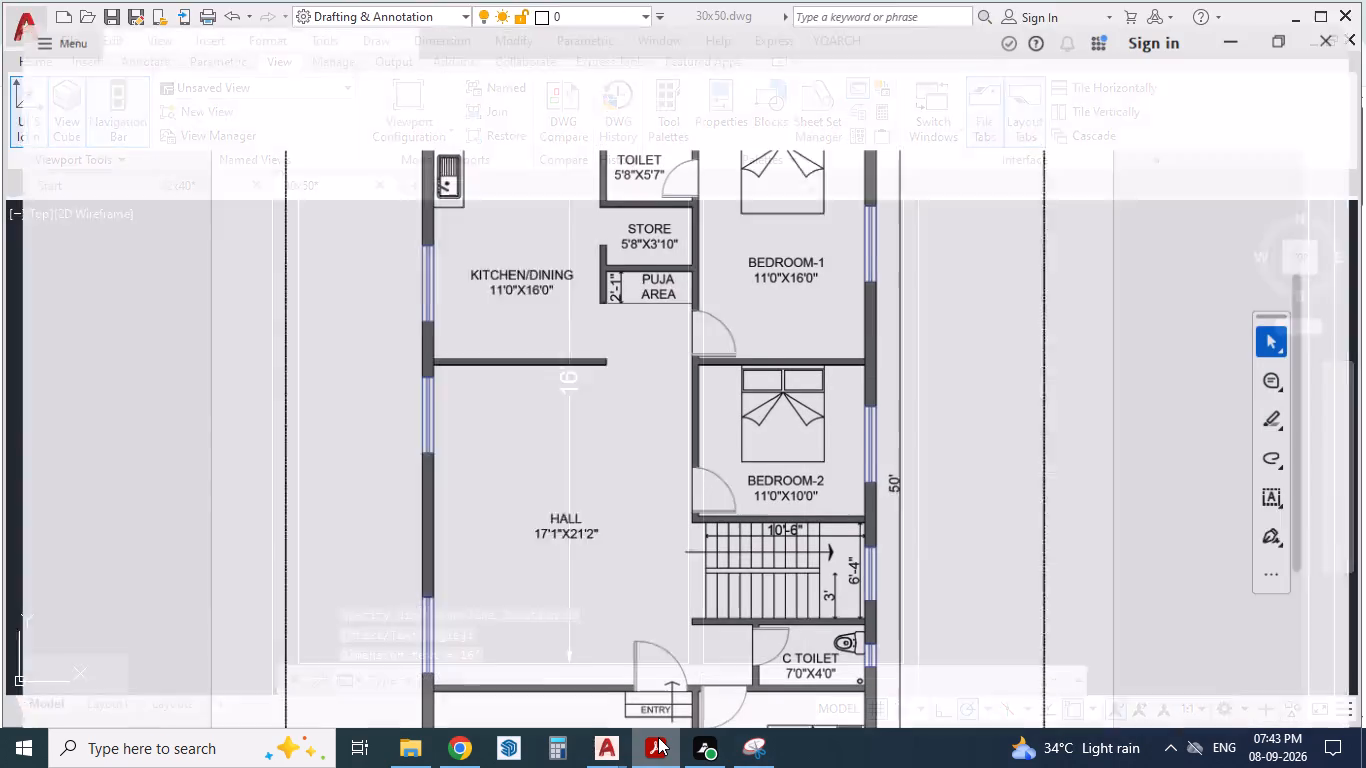
{"action": "scroll", "coordinate": [603, 454], "scroll_direction": "down", "scroll_amount": 1}
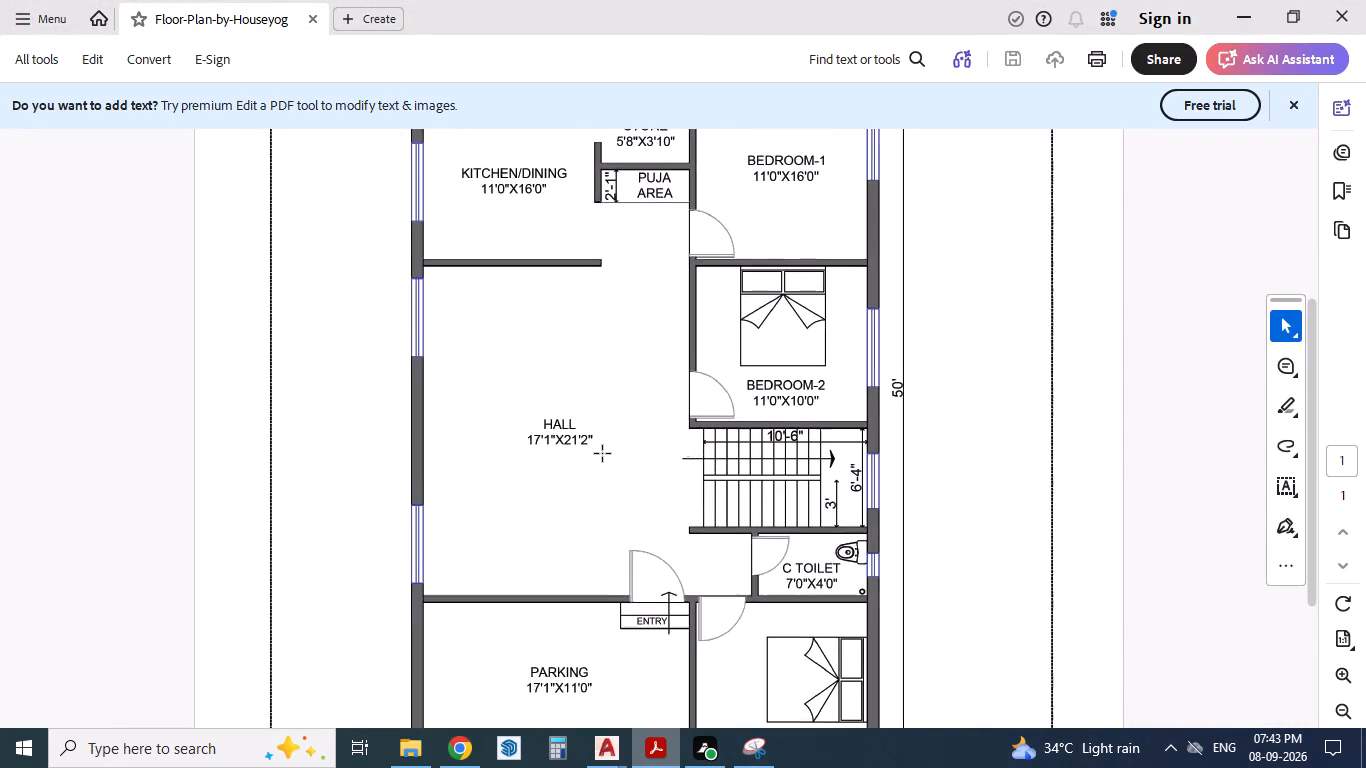
{"action": "scroll", "coordinate": [603, 454], "scroll_direction": "down", "scroll_amount": 1}
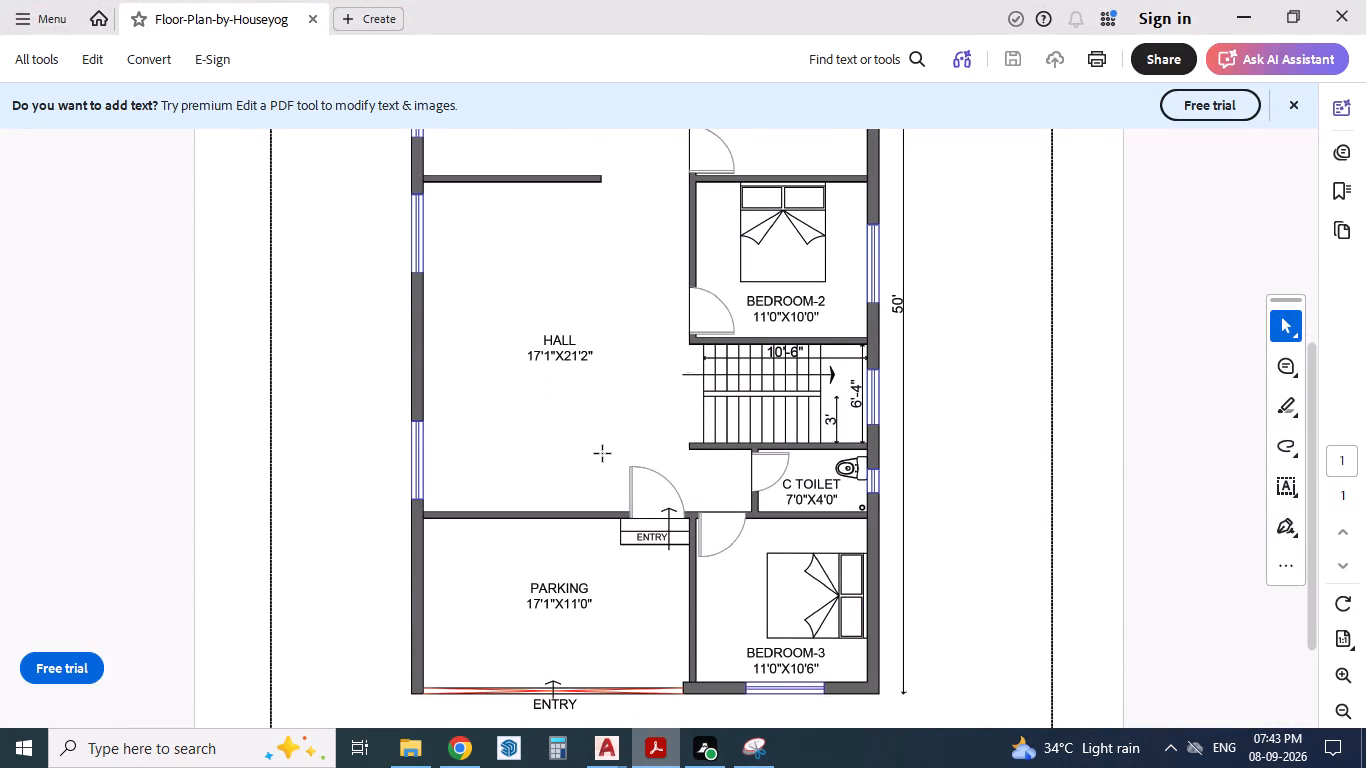
{"action": "left_click", "coordinate": [660, 746]}
{"action": "scroll", "coordinate": [572, 468], "scroll_direction": "down", "scroll_amount": 1}
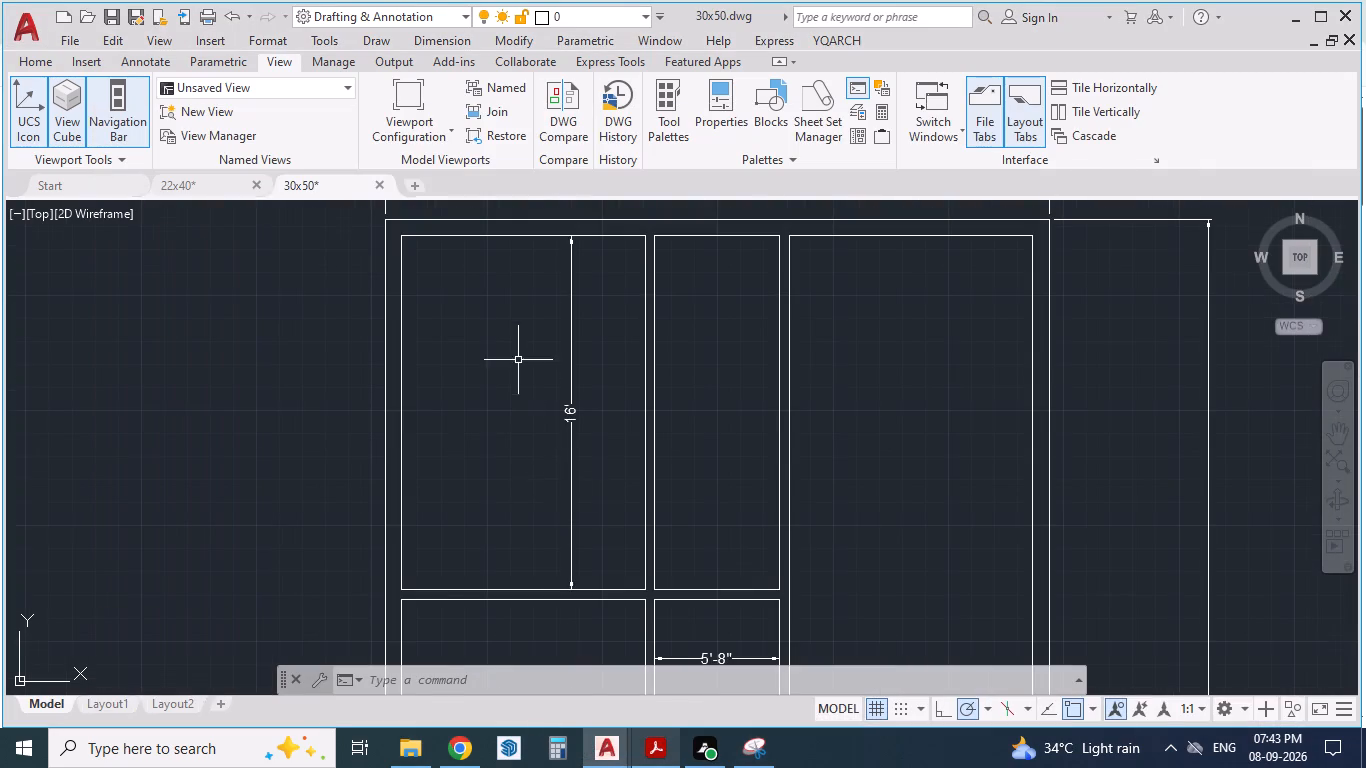
{"action": "scroll", "coordinate": [518, 356], "scroll_direction": "down", "scroll_amount": 1}
{"action": "scroll", "coordinate": [521, 578], "scroll_direction": "up", "scroll_amount": 1}
{"action": "type", "text": "WW"}
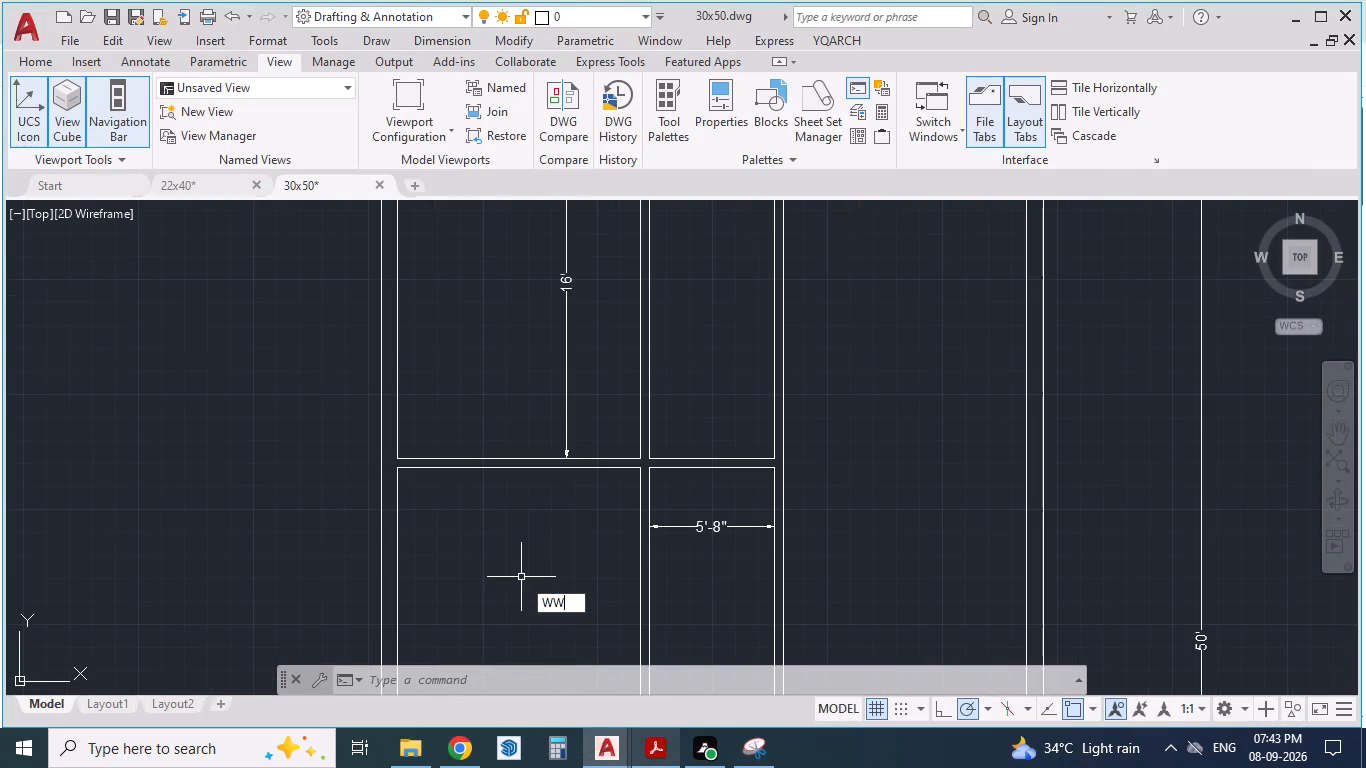
{"action": "key", "text": "o"}
{"action": "key", "text": "Return"}
{"action": "scroll", "coordinate": [511, 451], "scroll_direction": "down", "scroll_amount": 2}
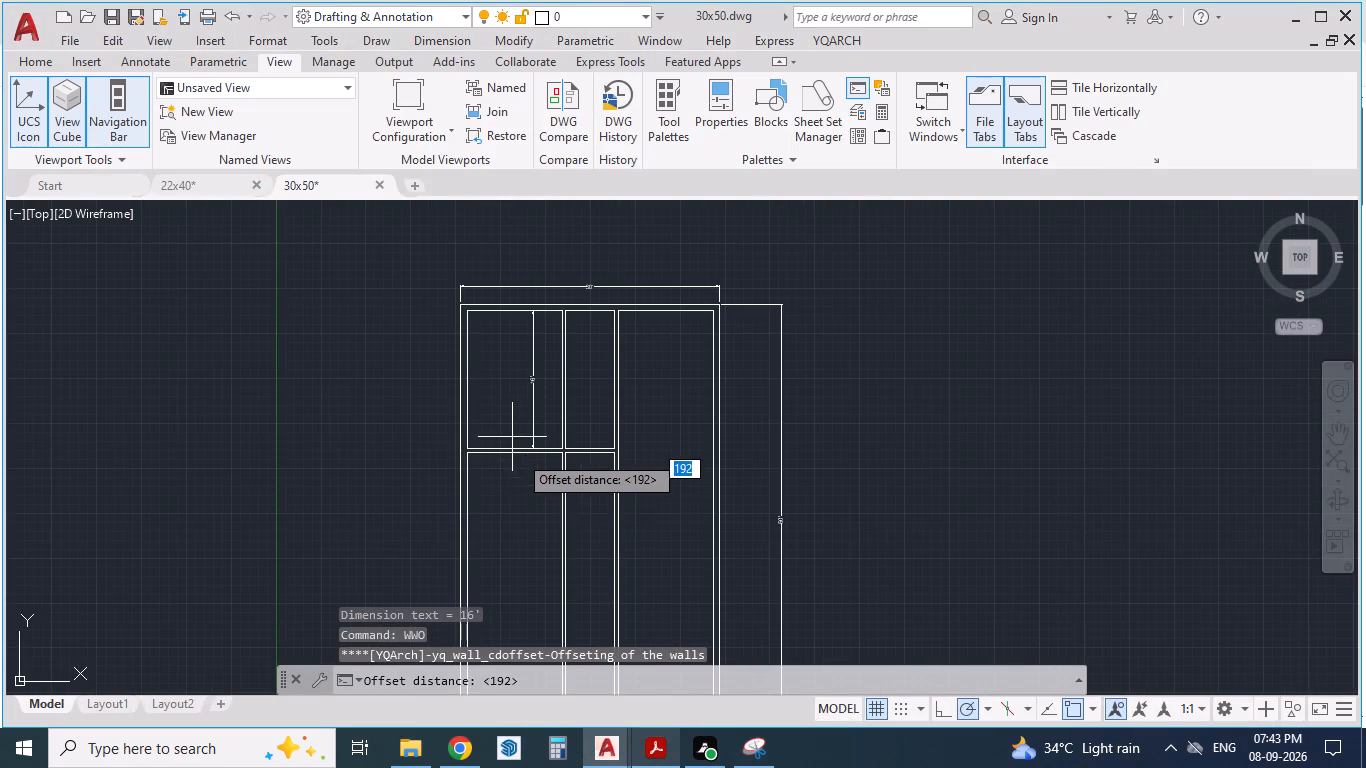
{"action": "type", "text": "21'2\""}
{"action": "key", "text": "Return"}
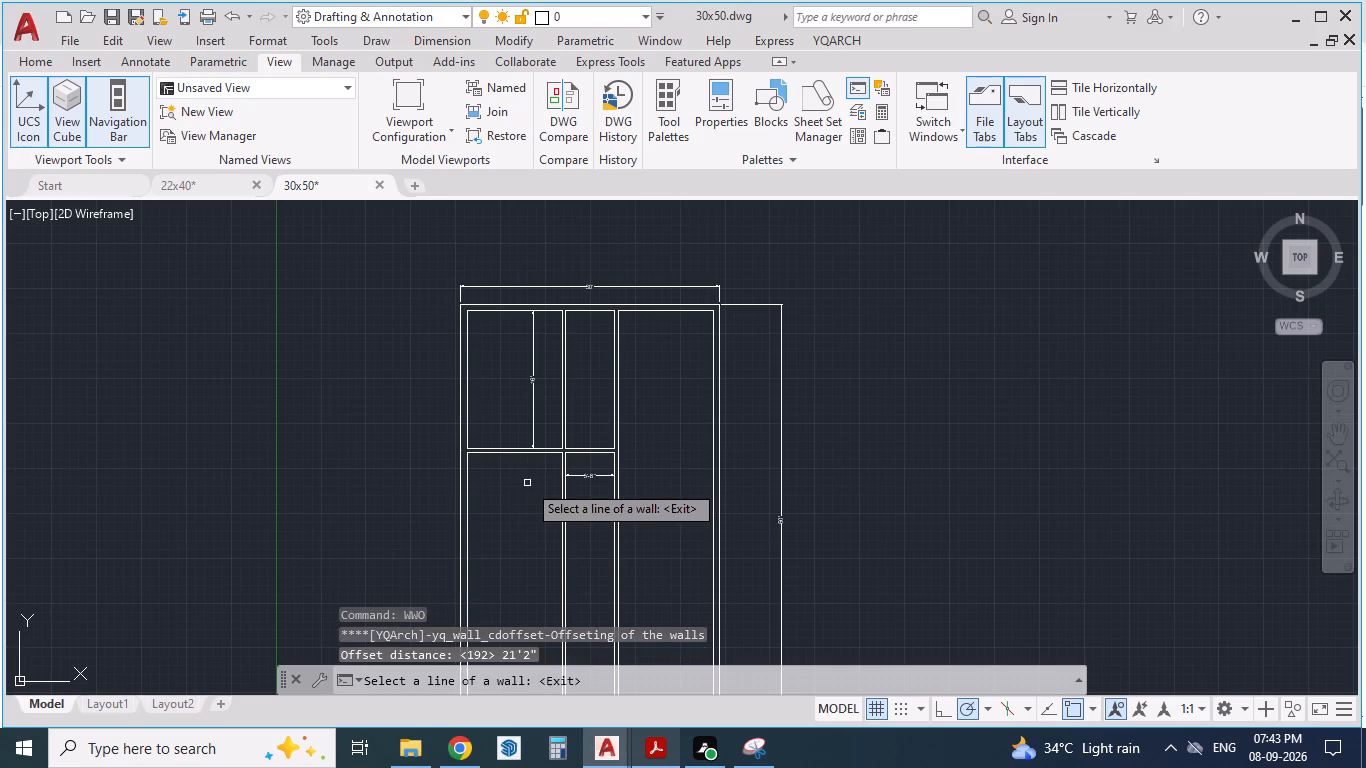
{"action": "scroll", "coordinate": [529, 400], "scroll_direction": "down", "scroll_amount": 2}
{"action": "scroll", "coordinate": [529, 425], "scroll_direction": "up", "scroll_amount": 3}
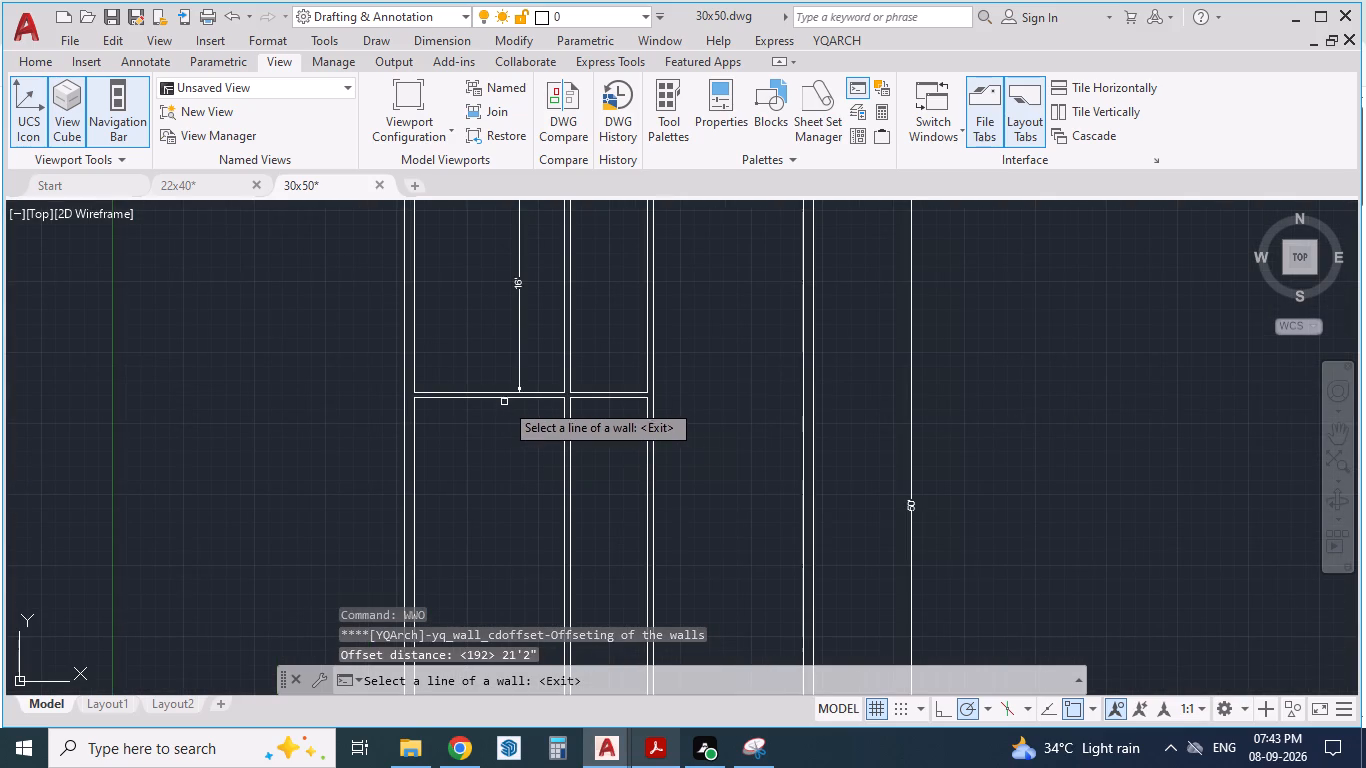
{"action": "left_click", "coordinate": [499, 399]}
{"action": "scroll", "coordinate": [516, 392], "scroll_direction": "down", "scroll_amount": 2}
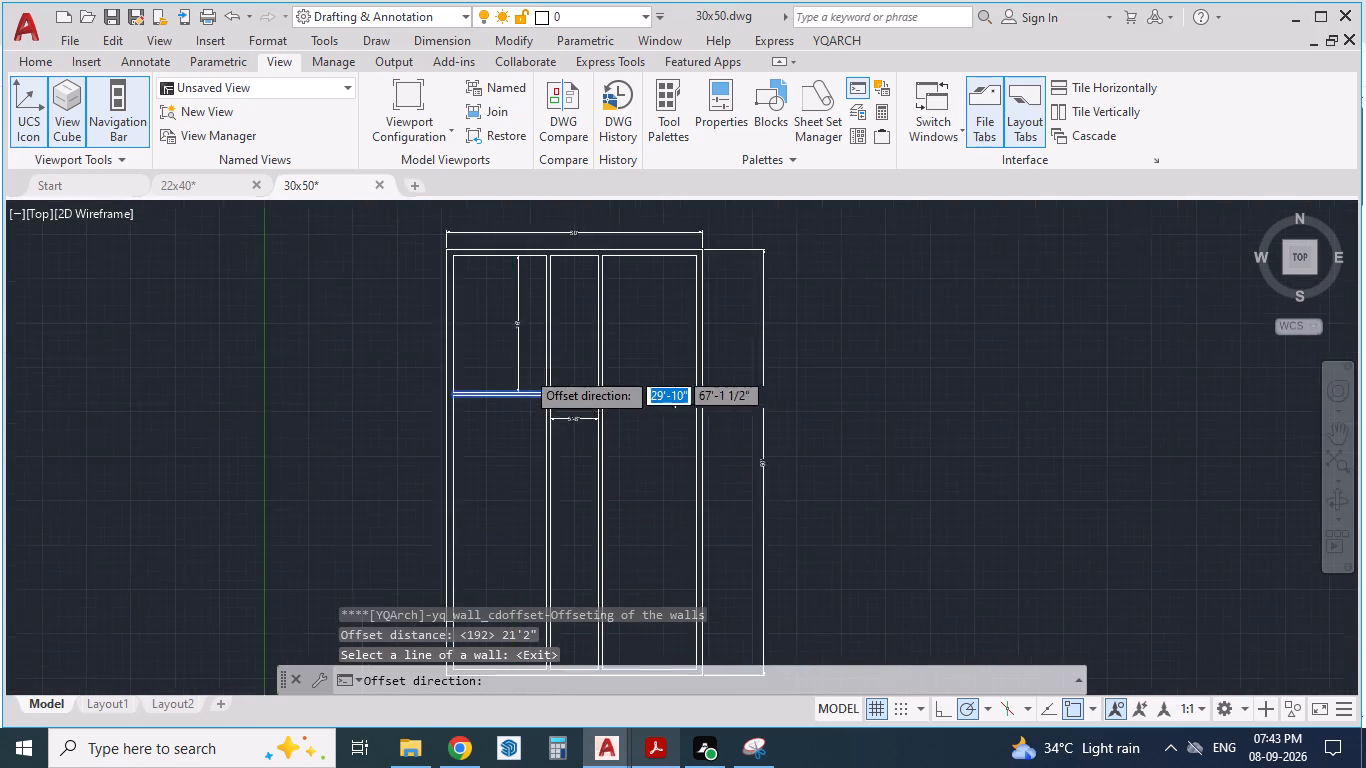
{"action": "left_click", "coordinate": [526, 494]}
{"action": "scroll", "coordinate": [513, 538], "scroll_direction": "up", "scroll_amount": 3}
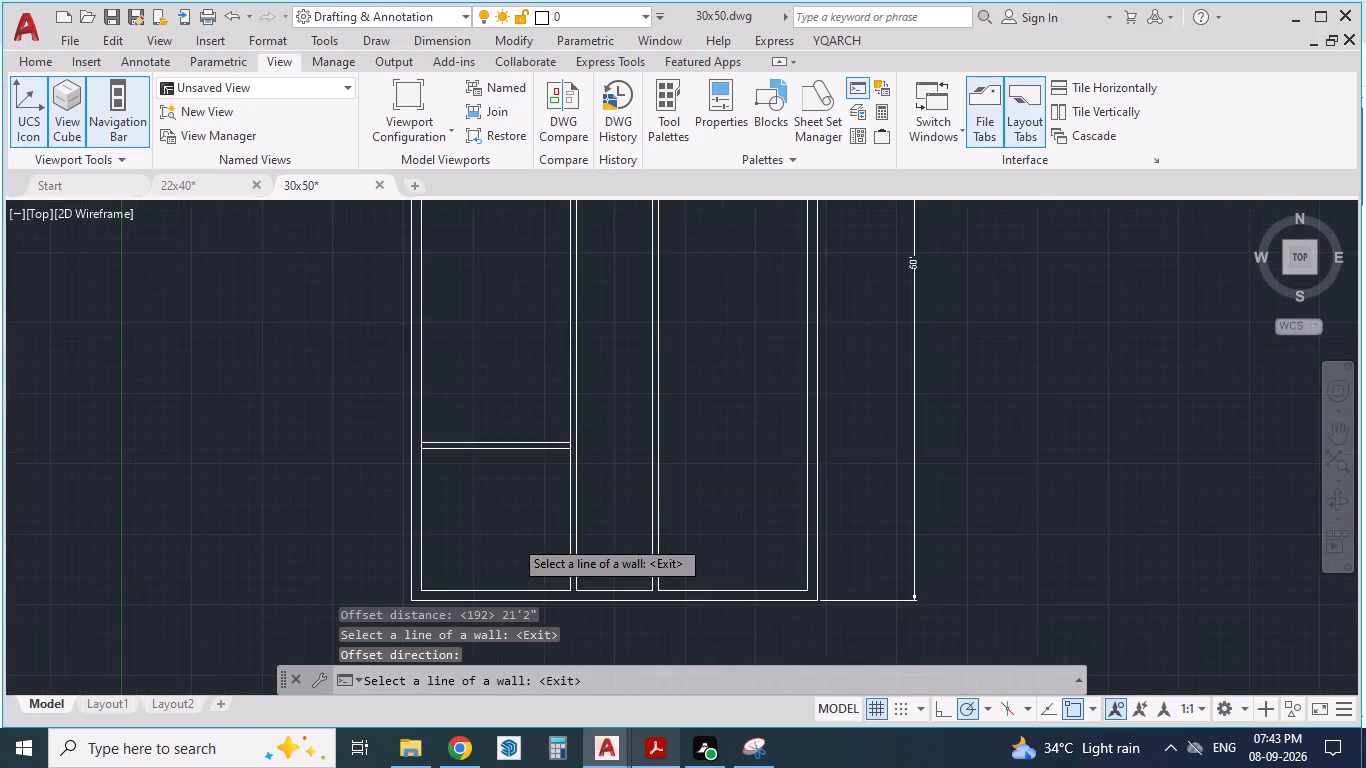
{"action": "scroll", "coordinate": [509, 463], "scroll_direction": "down", "scroll_amount": 2}
{"action": "scroll", "coordinate": [507, 480], "scroll_direction": "up", "scroll_amount": 1}
{"action": "key", "text": "Escape"}
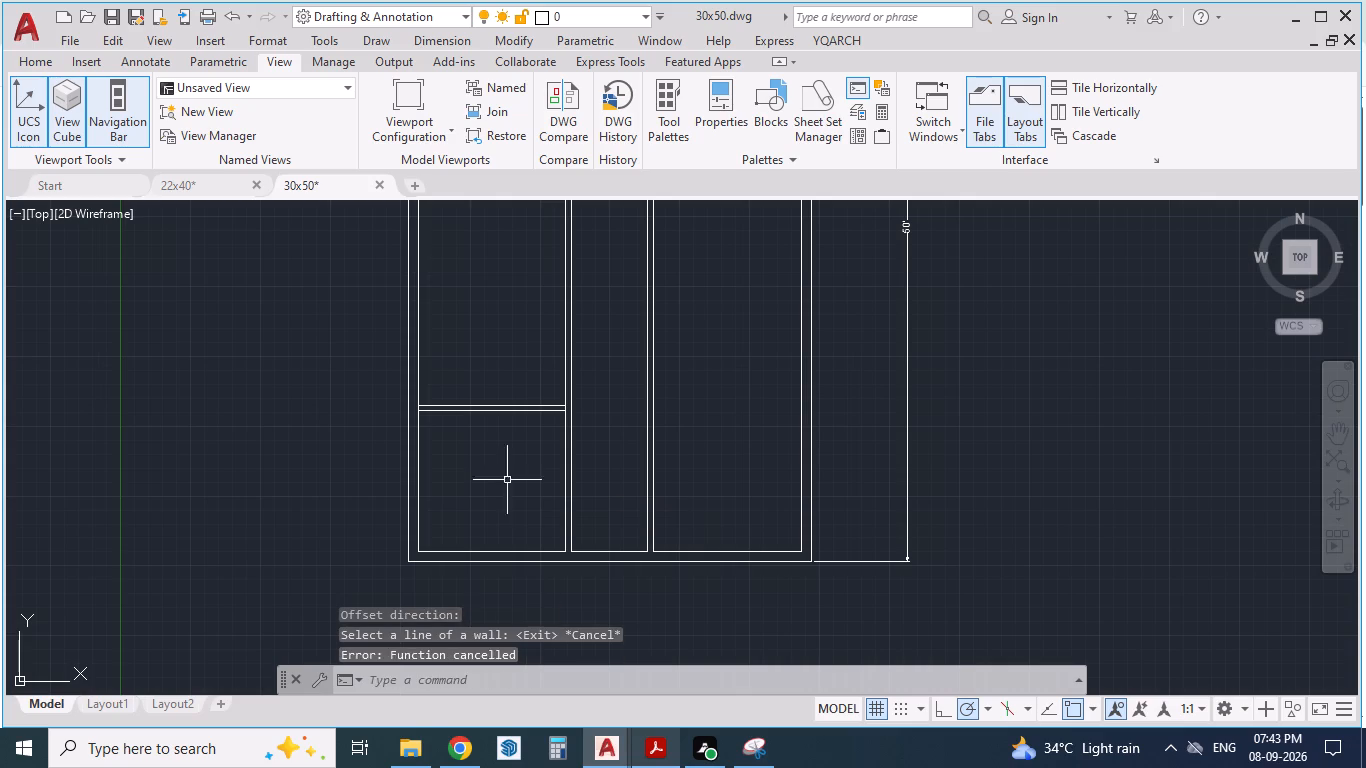
{"action": "key", "text": "Escape"}
Check the parking size in the PDF, and place an 11' aligned dimension in AutoCAD straight down from the new hall wall's lower face.
{"action": "key", "text": "alt+Tab"}
{"action": "key", "text": "alt+Tab"}
{"action": "key", "text": "alt+Tab"}
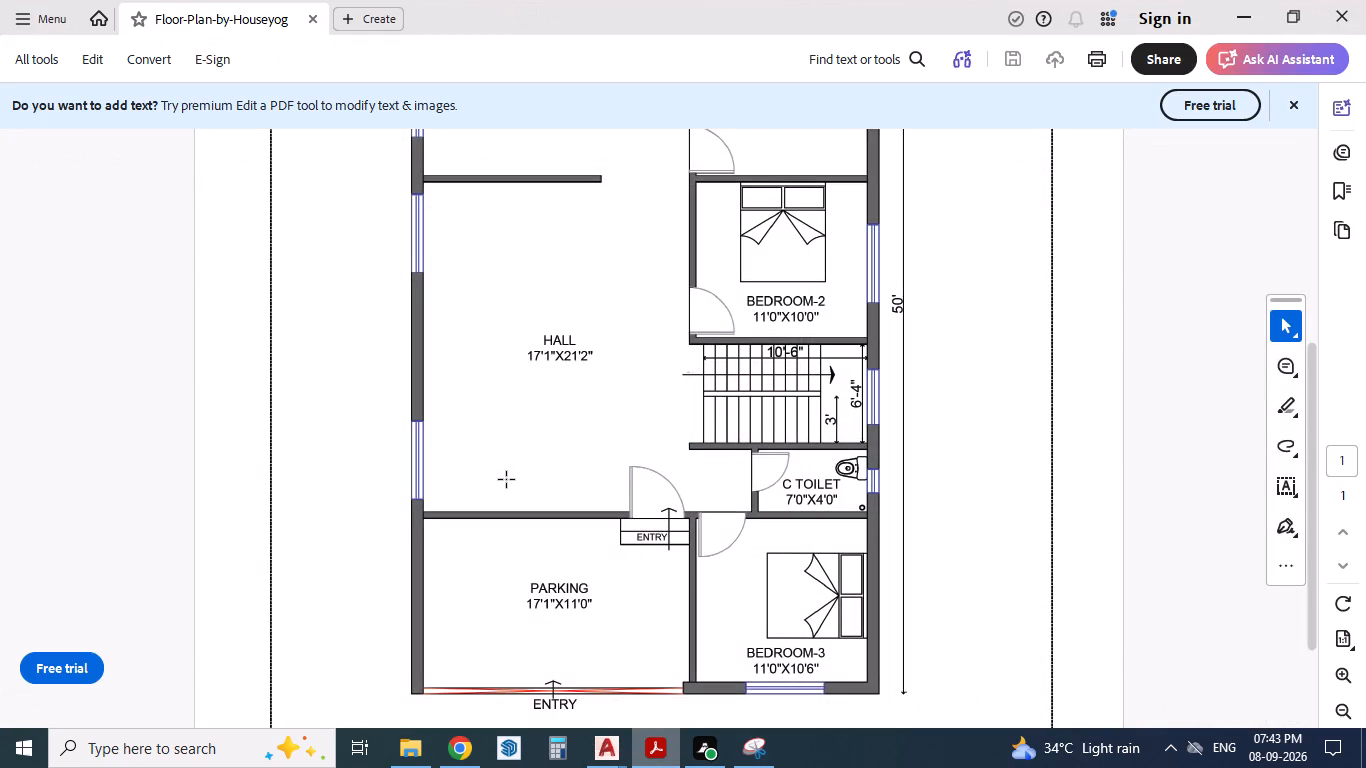
{"action": "key", "text": "alt+Tab"}
{"action": "type", "text": "DA"}
{"action": "key", "text": "Return"}
{"action": "scroll", "coordinate": [493, 470], "scroll_direction": "up", "scroll_amount": 1}
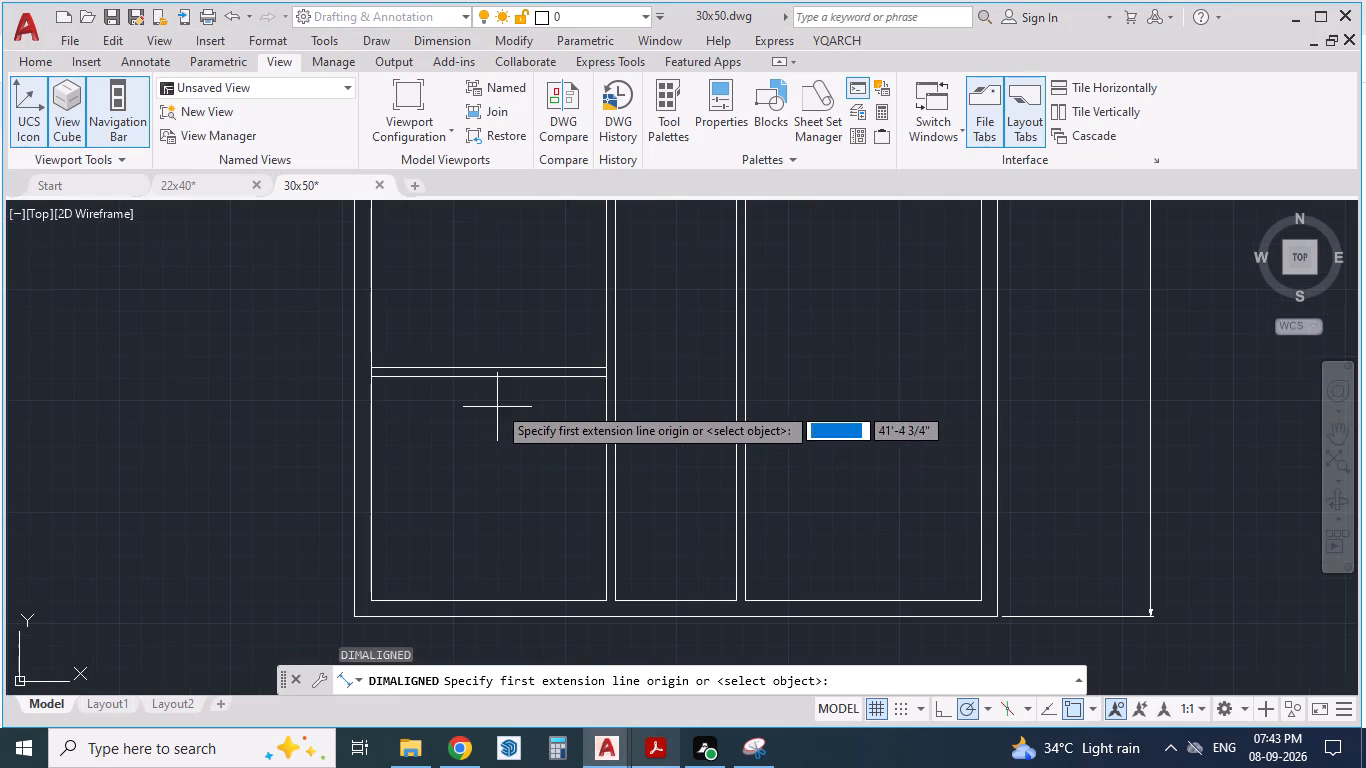
{"action": "left_click", "coordinate": [497, 378]}
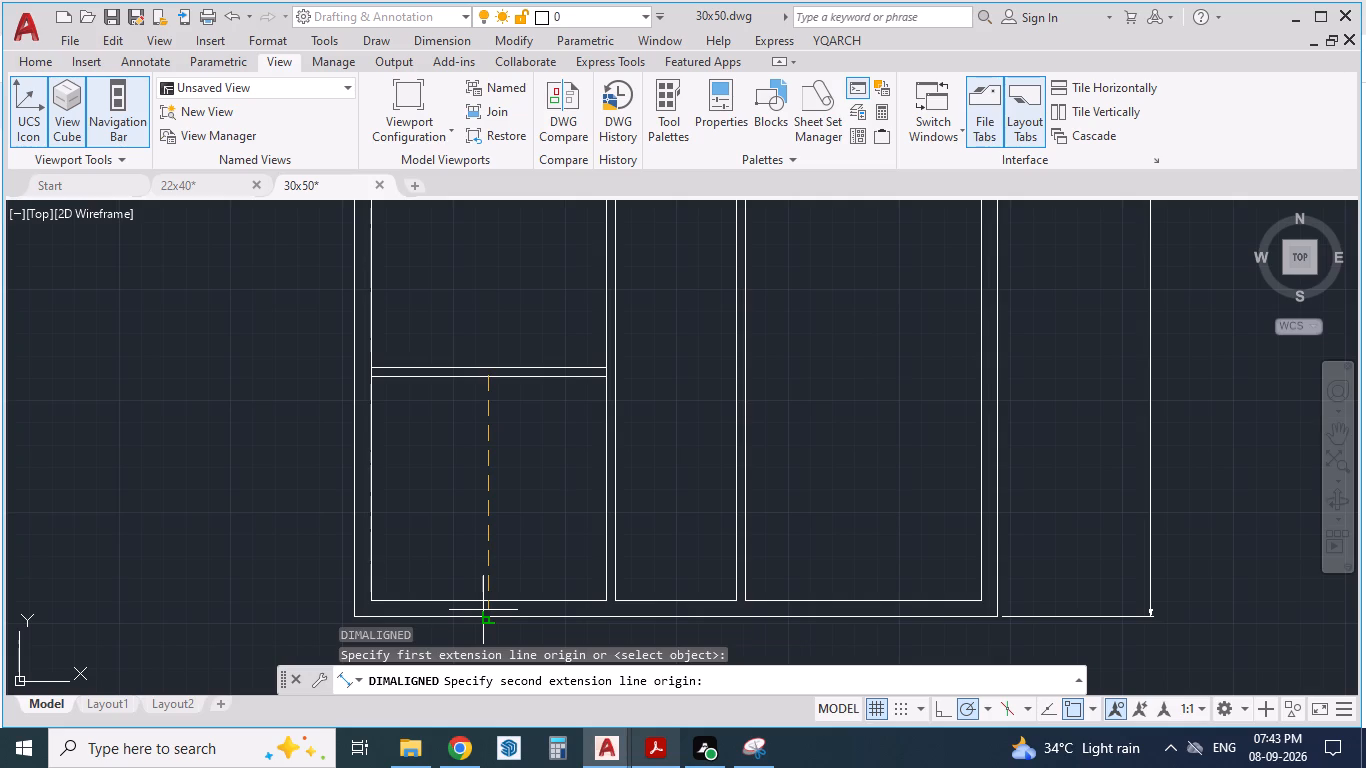
{"action": "scroll", "coordinate": [483, 610], "scroll_direction": "up", "scroll_amount": 2}
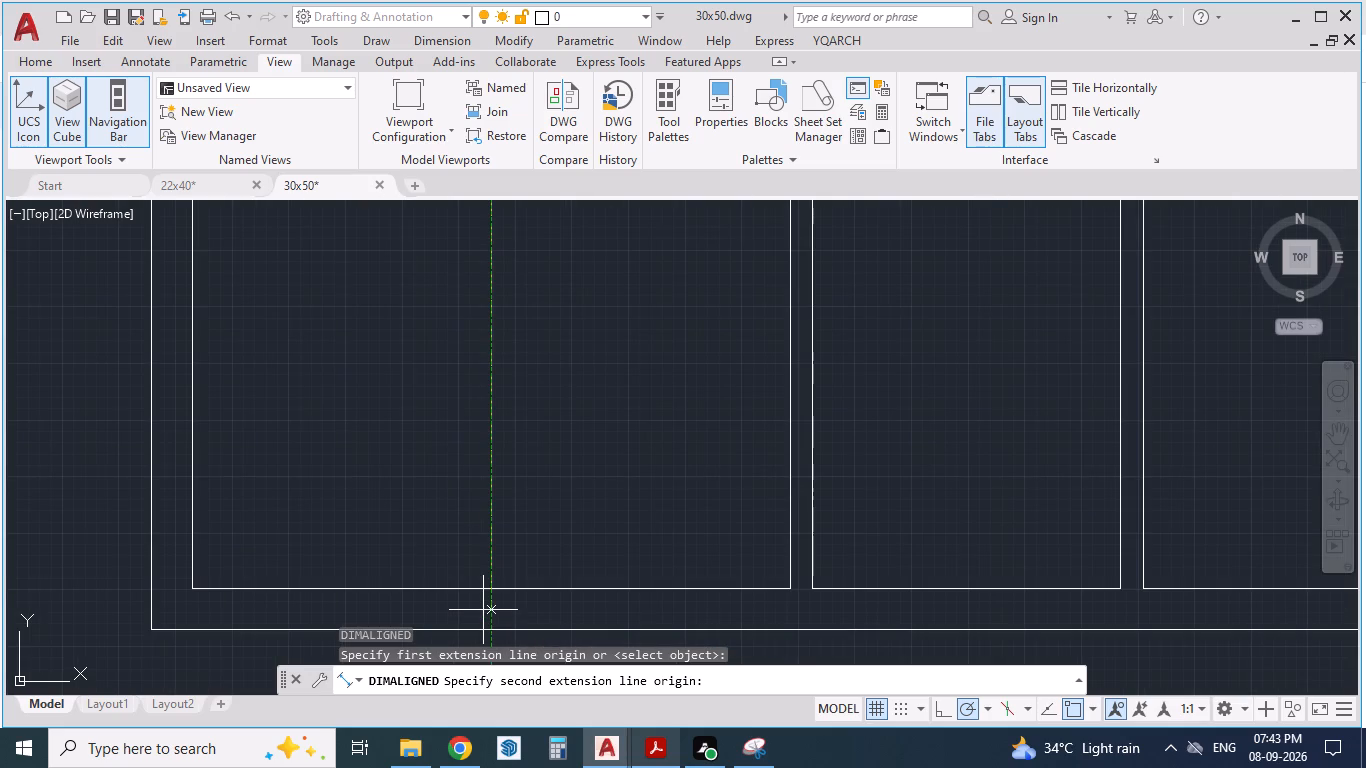
{"action": "type", "text": "11'"}
{"action": "key", "text": "Return"}
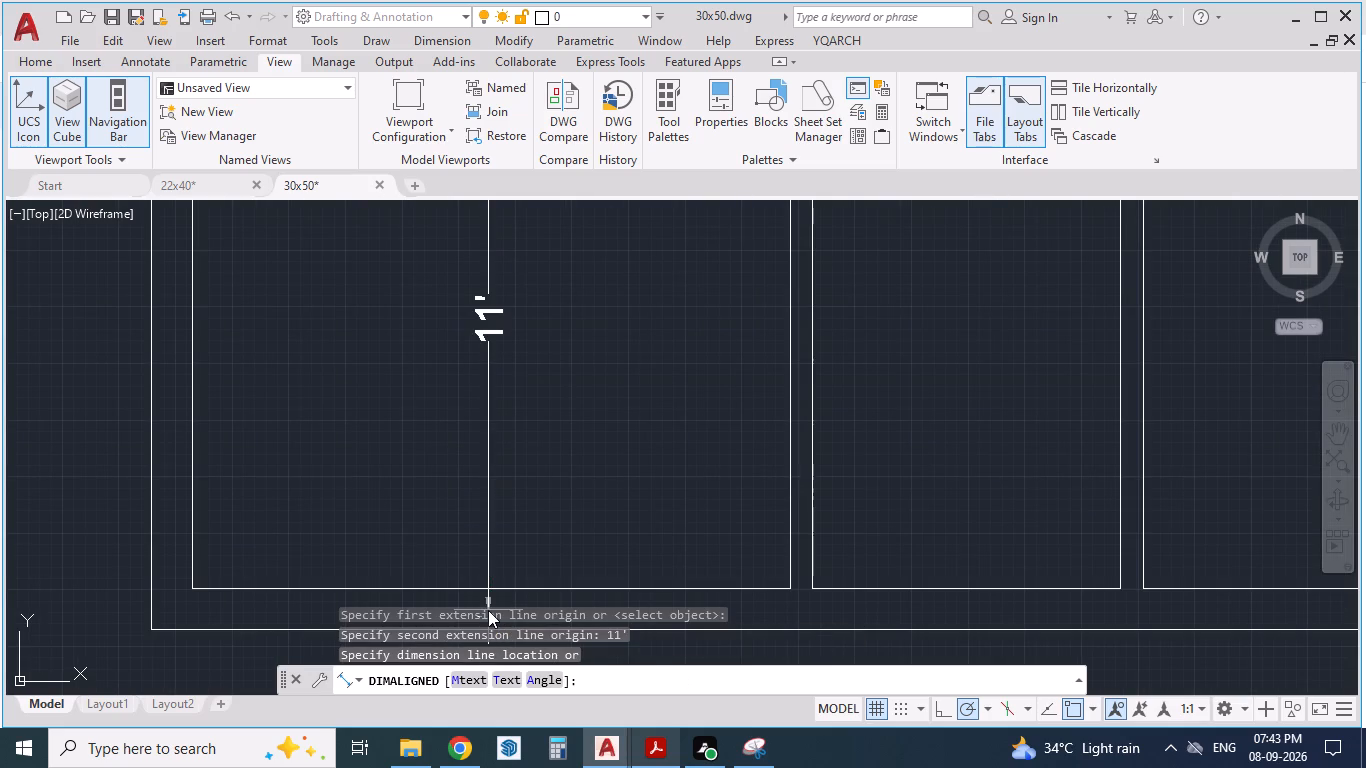
{"action": "left_click", "coordinate": [488, 610]}
{"action": "left_click", "coordinate": [570, 571]}
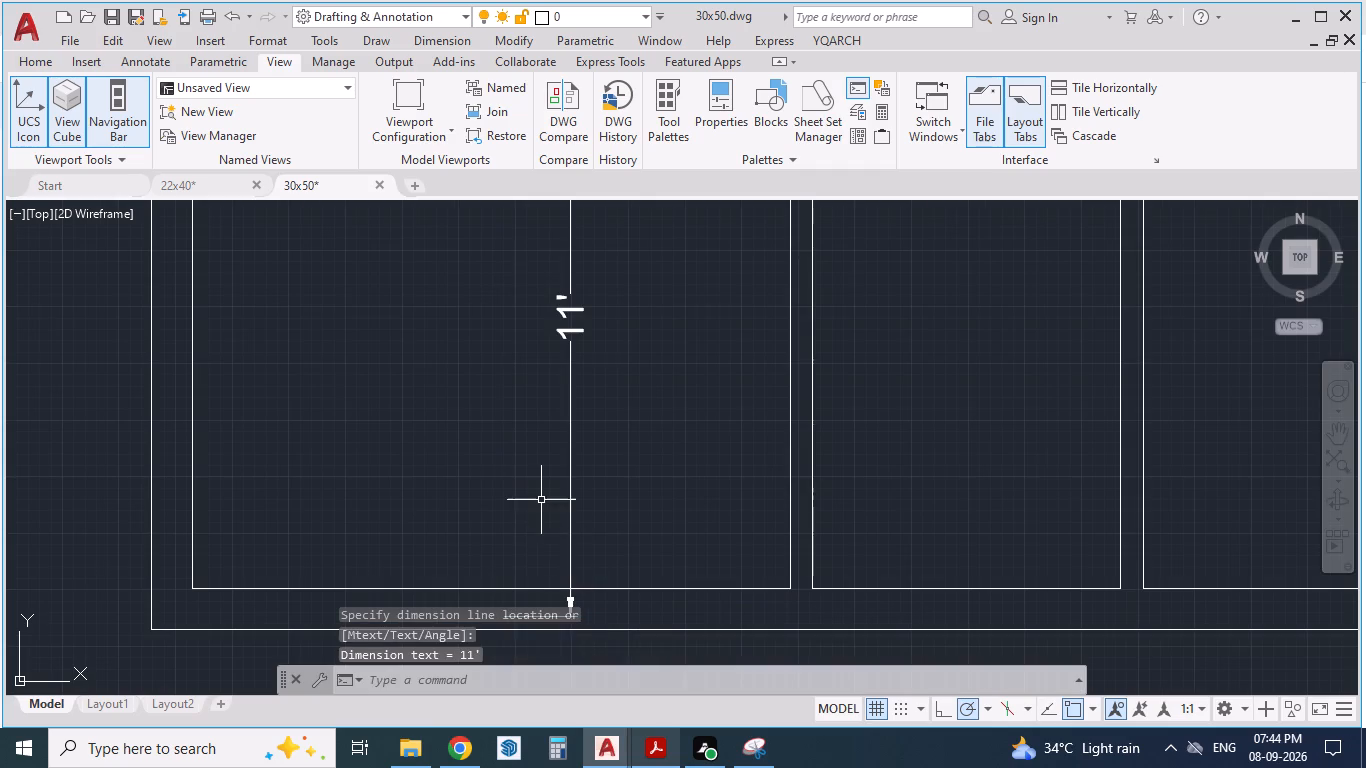
Move the inner line of the bottom wall below the parking down to the lower end of the 11' dimension.
{"action": "scroll", "coordinate": [541, 499], "scroll_direction": "down", "scroll_amount": 1}
{"action": "scroll", "coordinate": [560, 604], "scroll_direction": "up", "scroll_amount": 2}
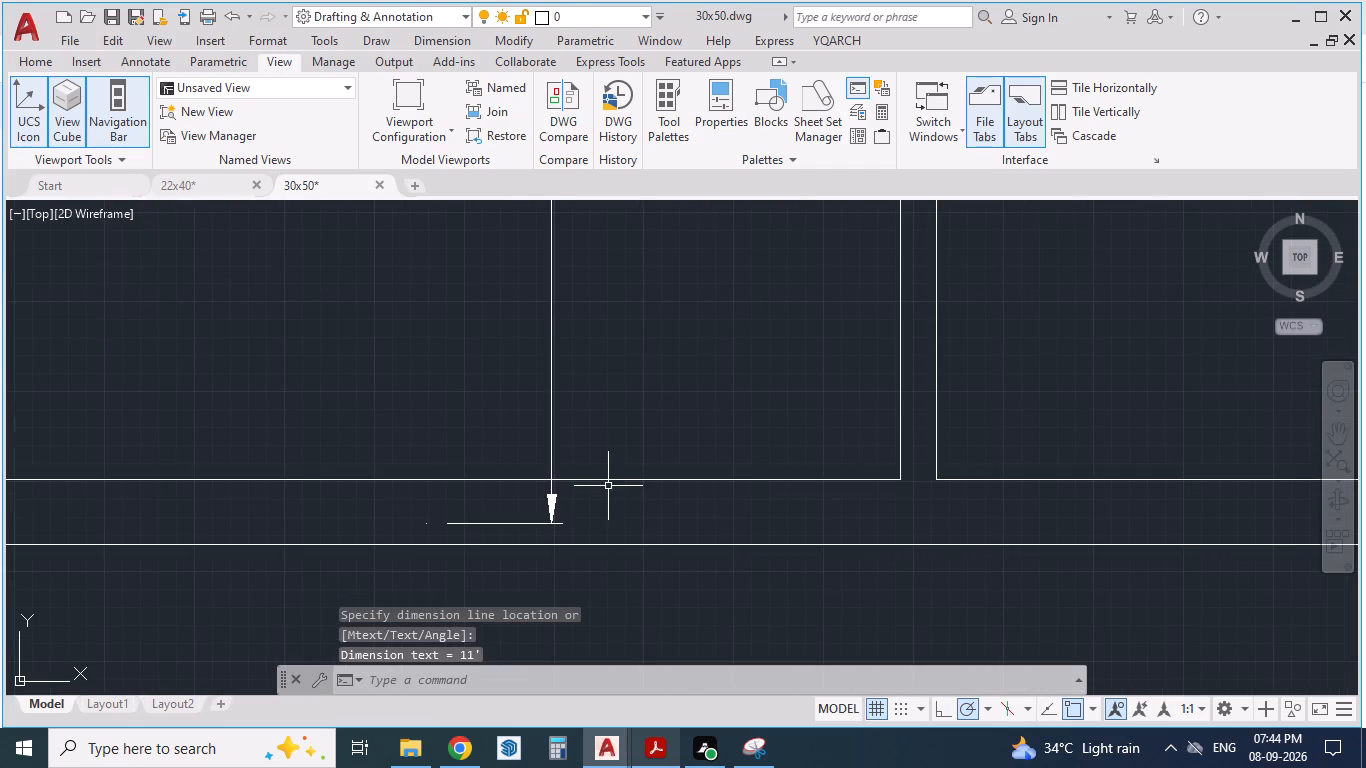
{"action": "left_click", "coordinate": [606, 482]}
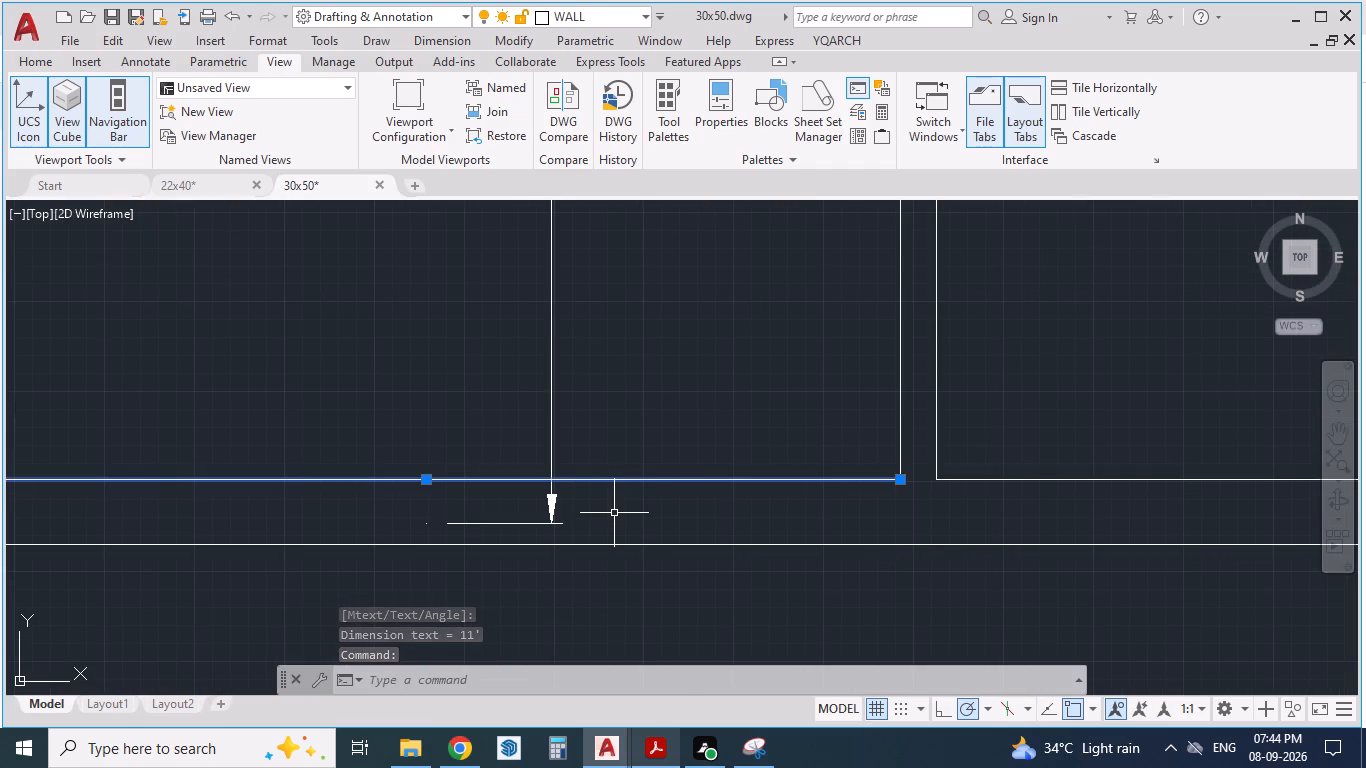
{"action": "key", "text": "m"}
{"action": "key", "text": "Return"}
{"action": "scroll", "coordinate": [578, 519], "scroll_direction": "up", "scroll_amount": 1}
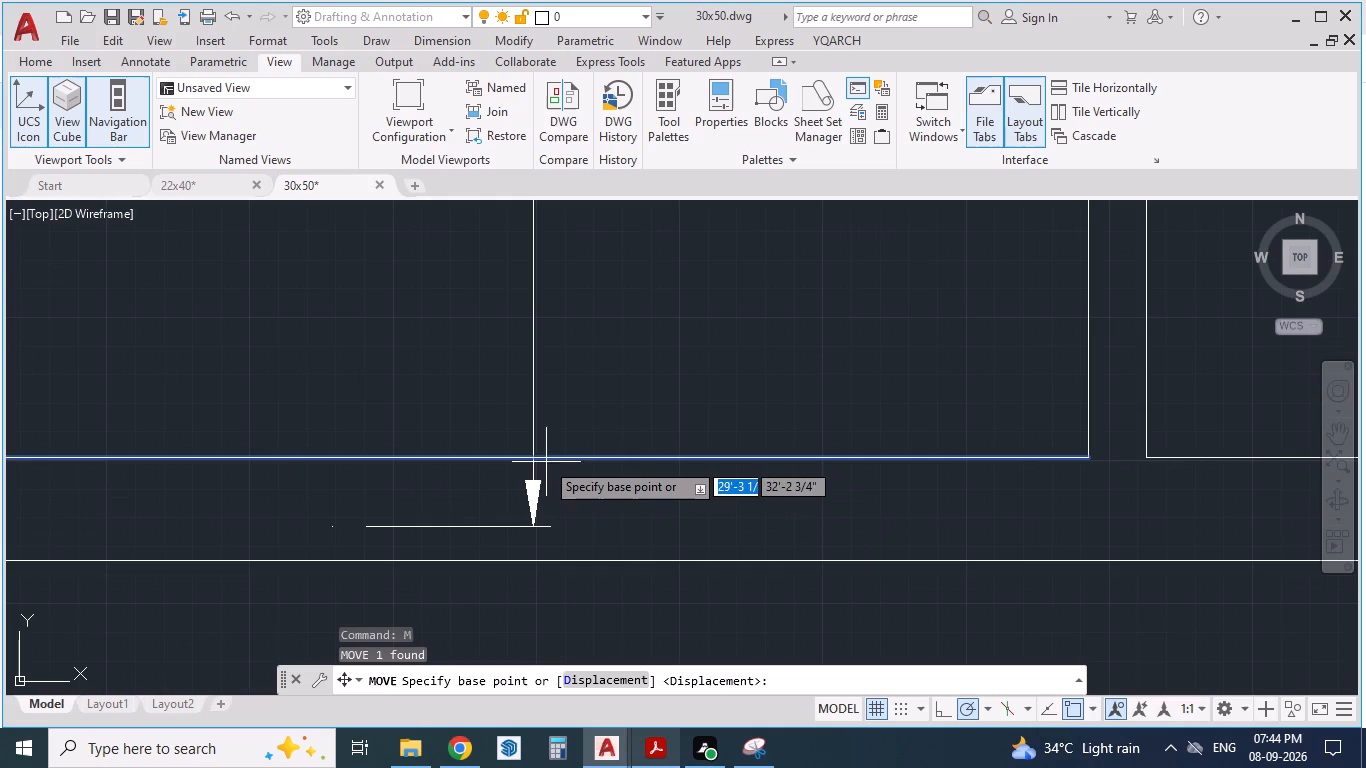
{"action": "left_click_drag", "start_coordinate": [528, 457], "coordinate": [531, 532]}
{"action": "left_click", "coordinate": [531, 532]}
{"action": "scroll", "coordinate": [656, 469], "scroll_direction": "down", "scroll_amount": 3}
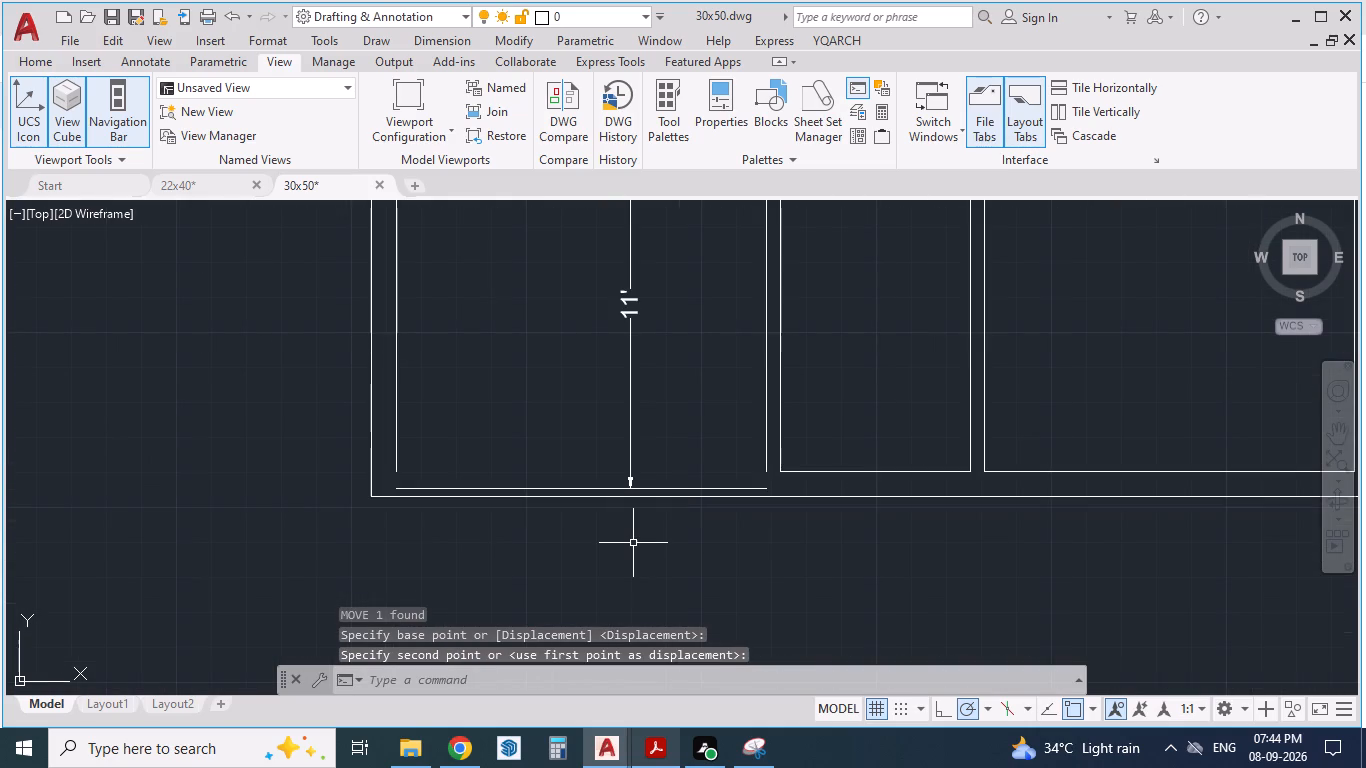
Extend the parking's two vertical inner wall lines down to the moved bottom line.
{"action": "key", "text": "Escape"}
{"action": "key", "text": "Escape"}
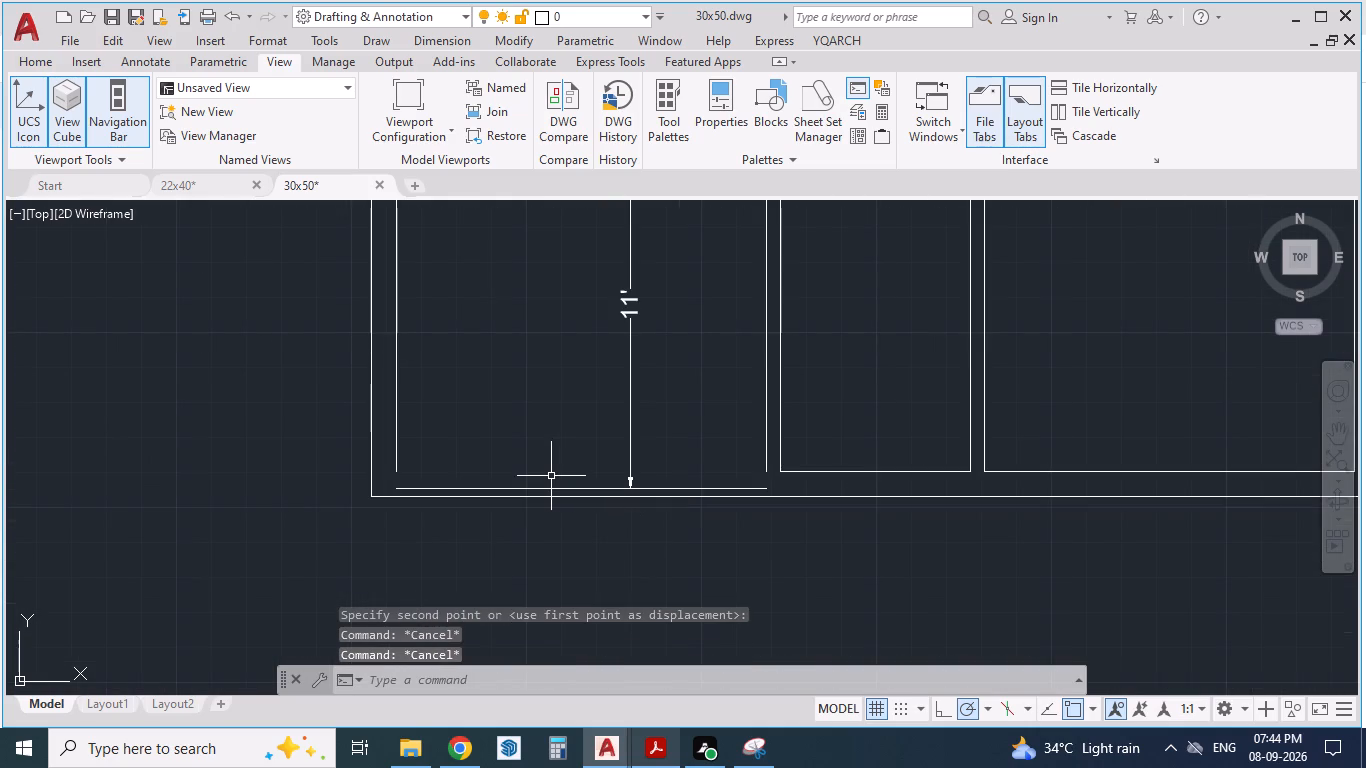
{"action": "type", "text": "EX"}
{"action": "key", "text": "Return"}
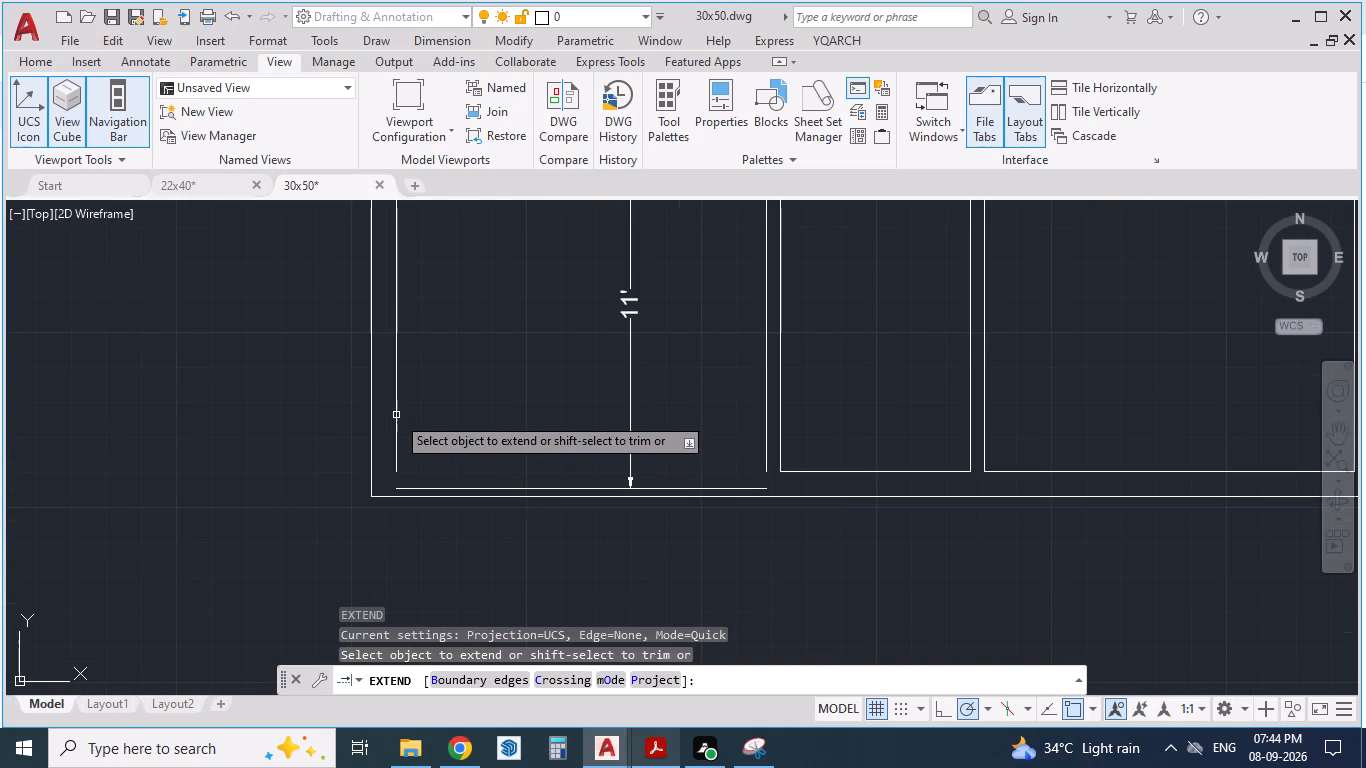
{"action": "left_click", "coordinate": [395, 415]}
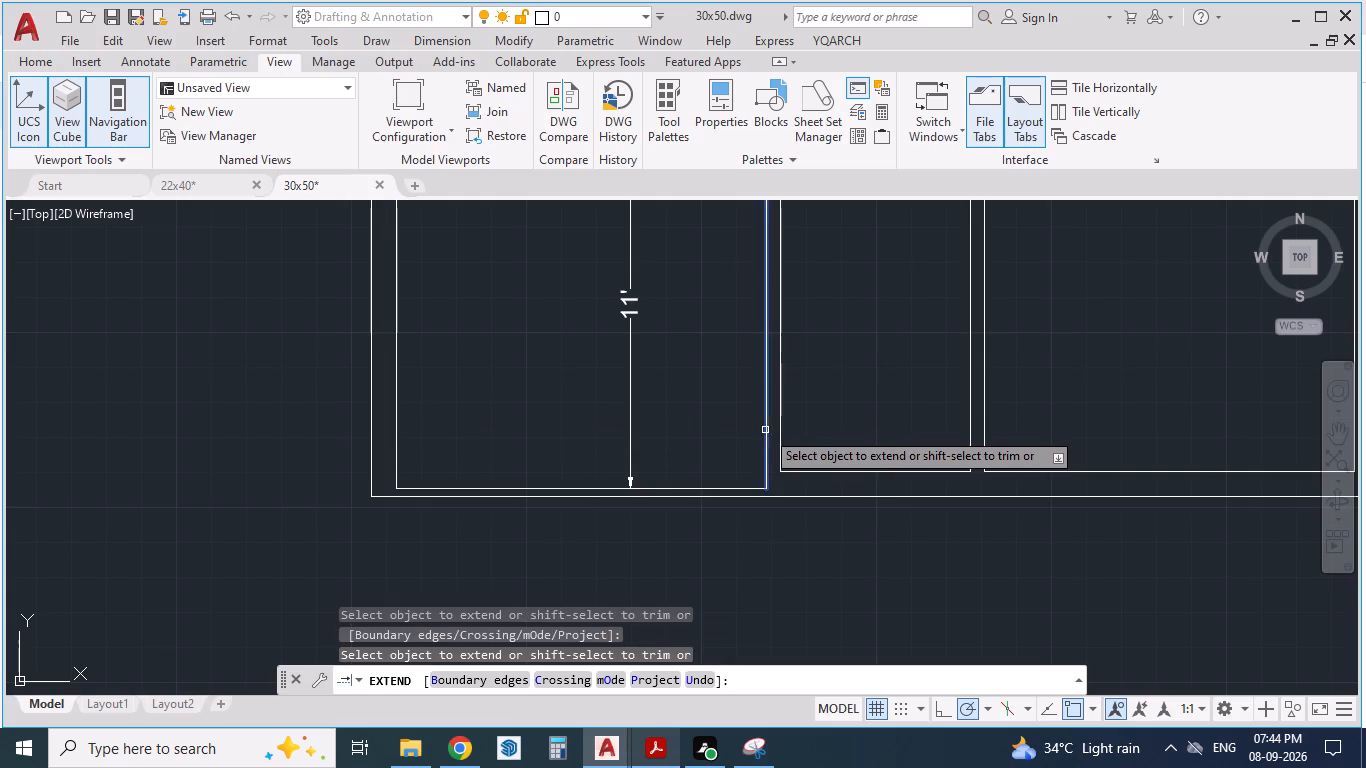
{"action": "left_click", "coordinate": [765, 430]}
{"action": "scroll", "coordinate": [628, 537], "scroll_direction": "down", "scroll_amount": 2}
{"action": "key", "text": "Escape"}
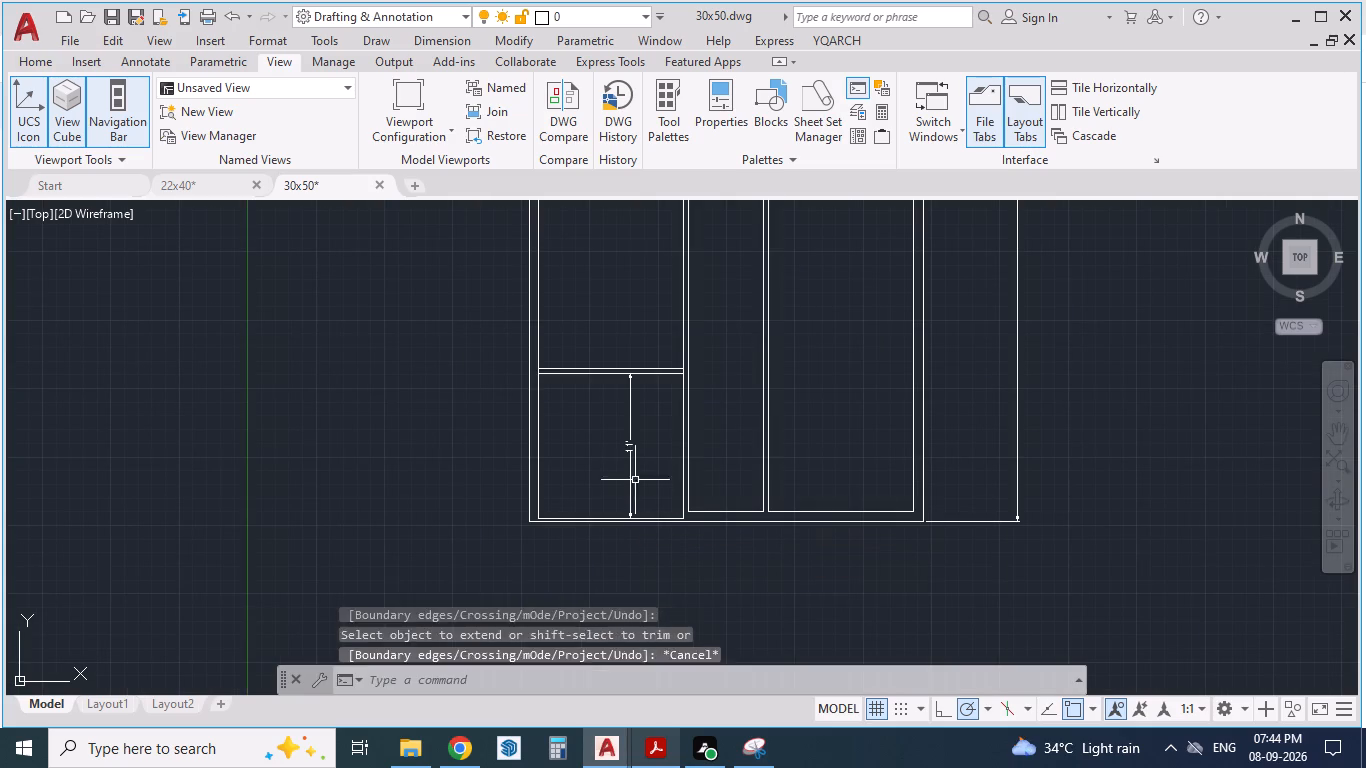
{"action": "key", "text": "Escape"}
Erase the 11' dimension in the parking.
{"action": "left_click", "coordinate": [648, 447]}
{"action": "left_click", "coordinate": [604, 455]}
{"action": "key", "text": "Delete"}
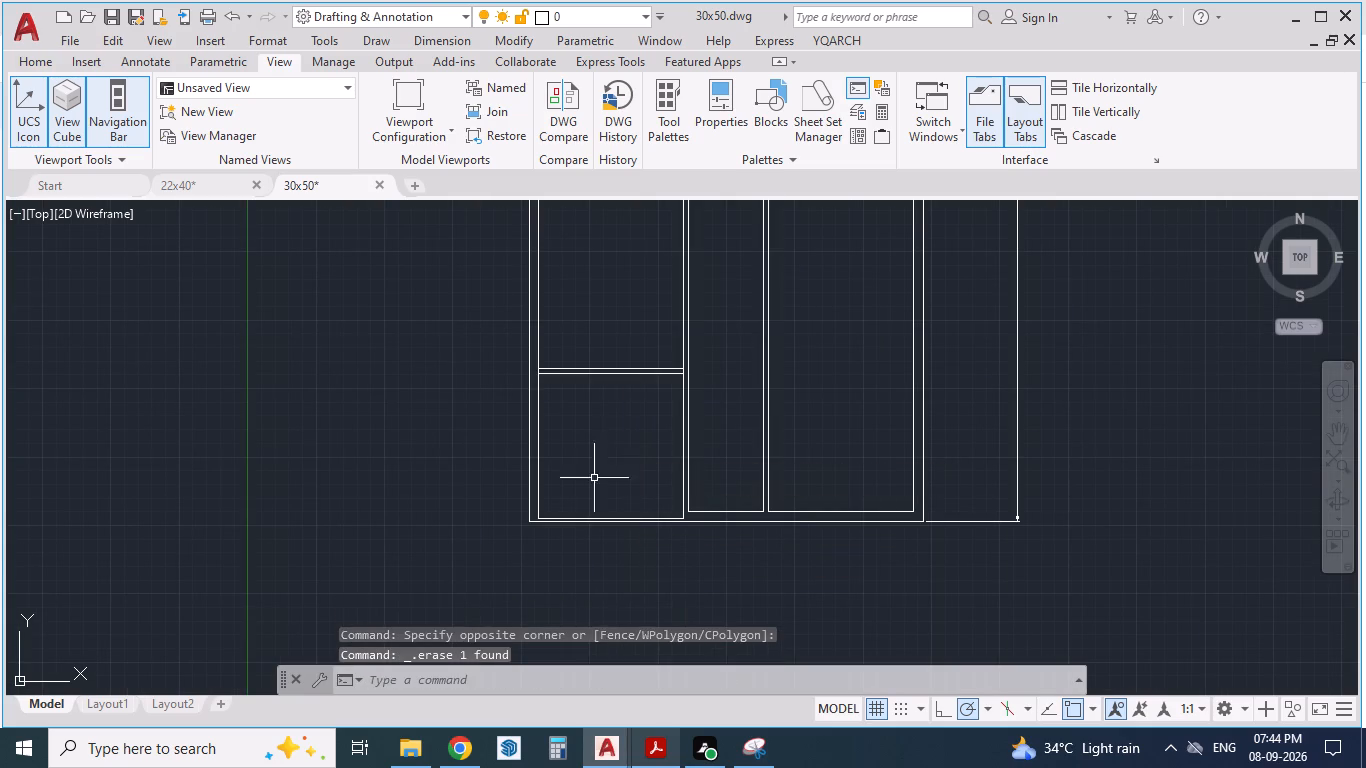
Examine the floor plan in the PDF for the toilet, store and puja area layout and sizes, and return to AutoCAD.
{"action": "scroll", "coordinate": [587, 502], "scroll_direction": "down", "scroll_amount": 1}
{"action": "scroll", "coordinate": [589, 462], "scroll_direction": "up", "scroll_amount": 1}
{"action": "scroll", "coordinate": [575, 499], "scroll_direction": "down", "scroll_amount": 2}
{"action": "scroll", "coordinate": [599, 402], "scroll_direction": "up", "scroll_amount": 1}
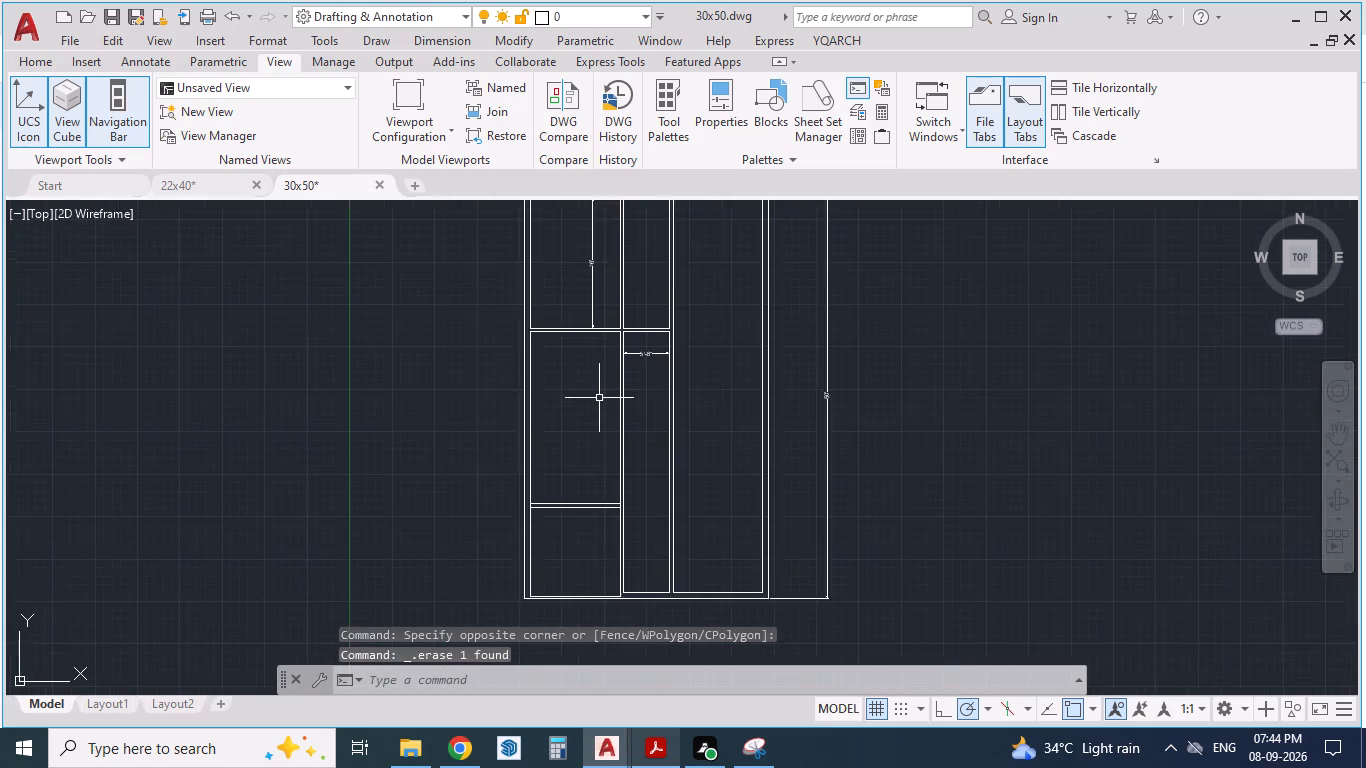
{"action": "scroll", "coordinate": [599, 397], "scroll_direction": "up", "scroll_amount": 1}
{"action": "scroll", "coordinate": [599, 488], "scroll_direction": "down", "scroll_amount": 2}
{"action": "scroll", "coordinate": [627, 365], "scroll_direction": "up", "scroll_amount": 2}
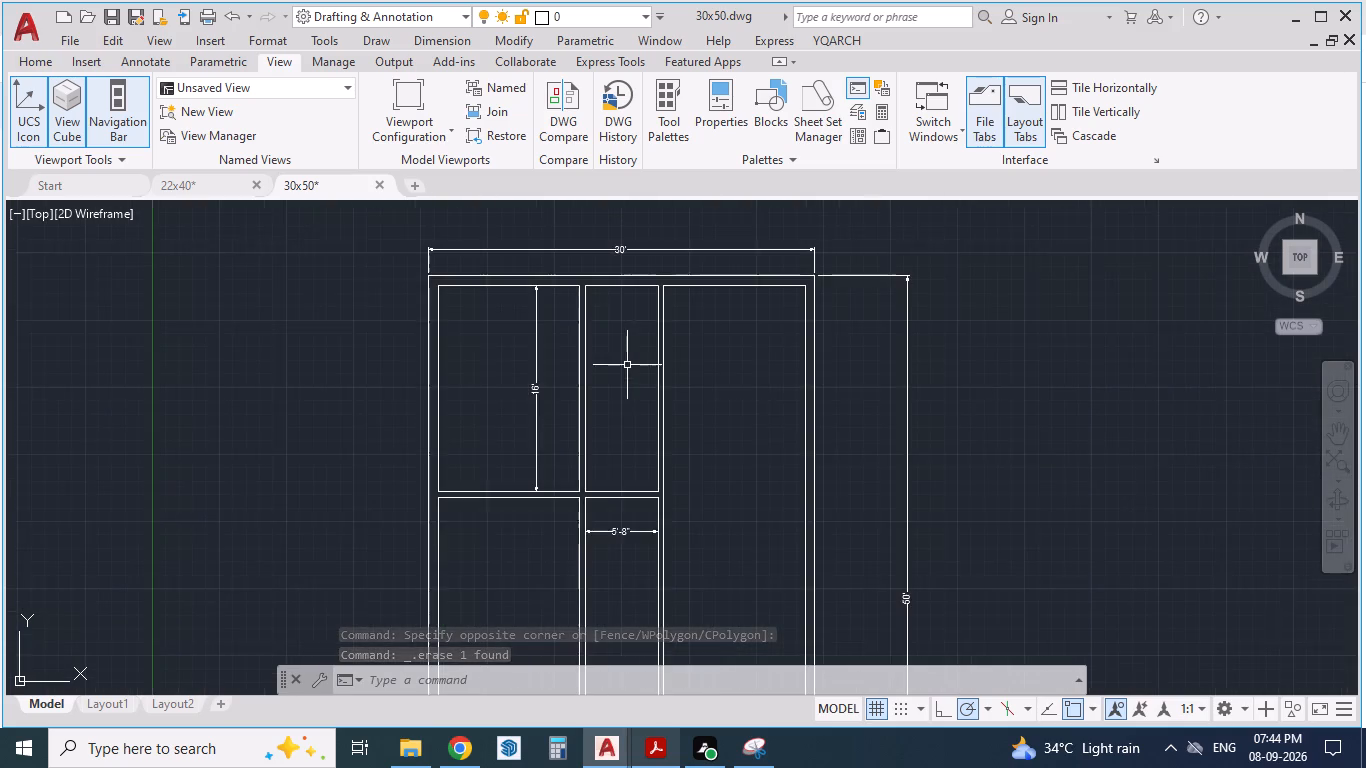
{"action": "scroll", "coordinate": [626, 392], "scroll_direction": "up", "scroll_amount": 1}
{"action": "key", "text": "Tab"}
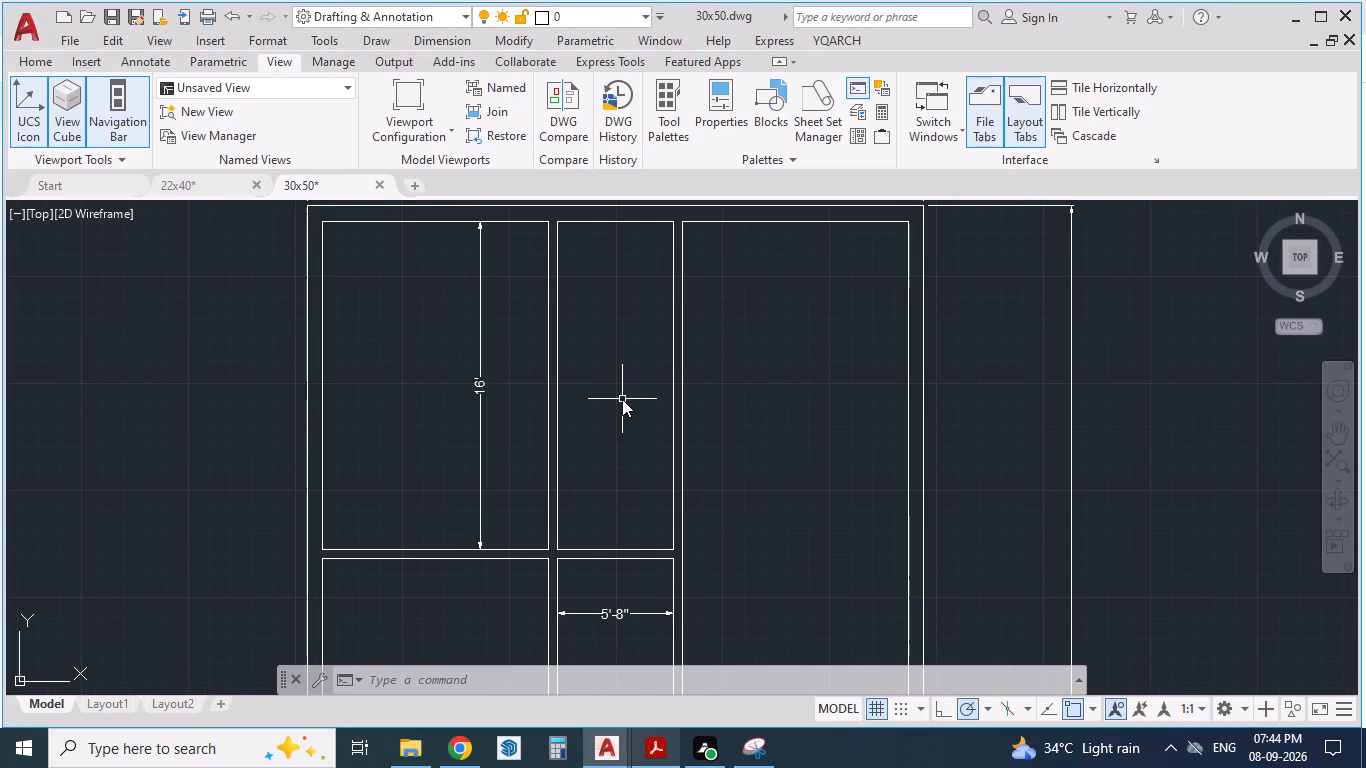
{"action": "key", "text": "alt+Tab"}
{"action": "key", "text": "alt+Tab"}
{"action": "scroll", "coordinate": [620, 406], "scroll_direction": "up", "scroll_amount": 3}
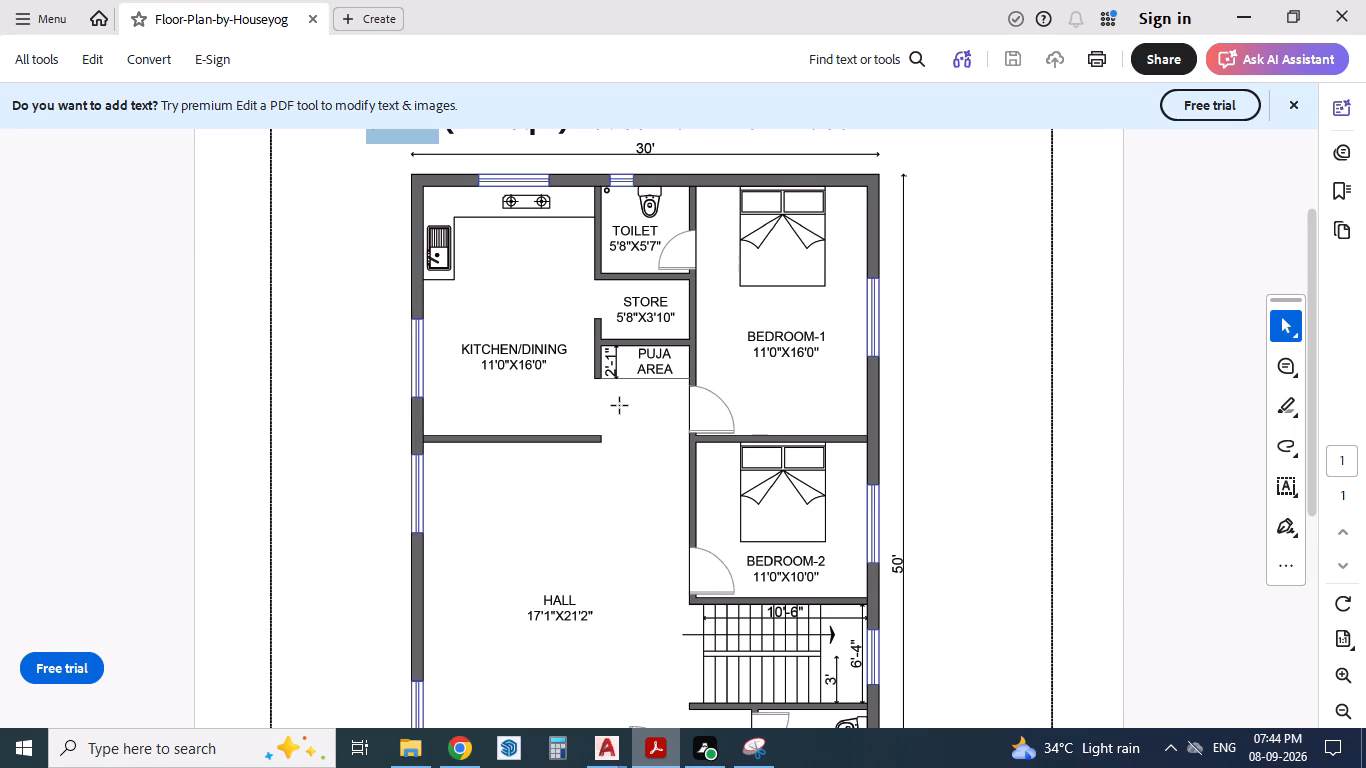
{"action": "key", "text": "alt+Tab"}
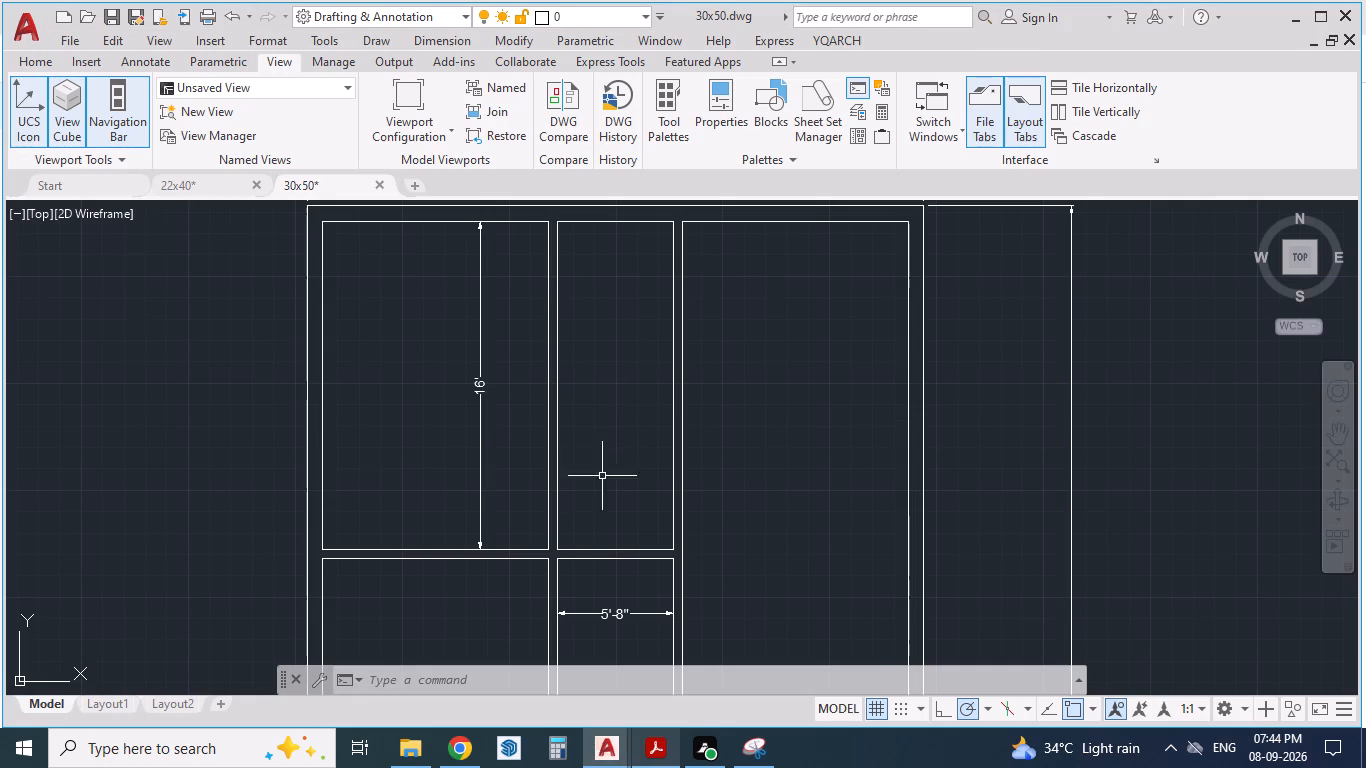
Offset the middle bay's top inner wall line 5'7" down for the toilet, plus a second line 5" below for wall thickness.
{"action": "left_click", "coordinate": [607, 221]}
{"action": "key", "text": "o"}
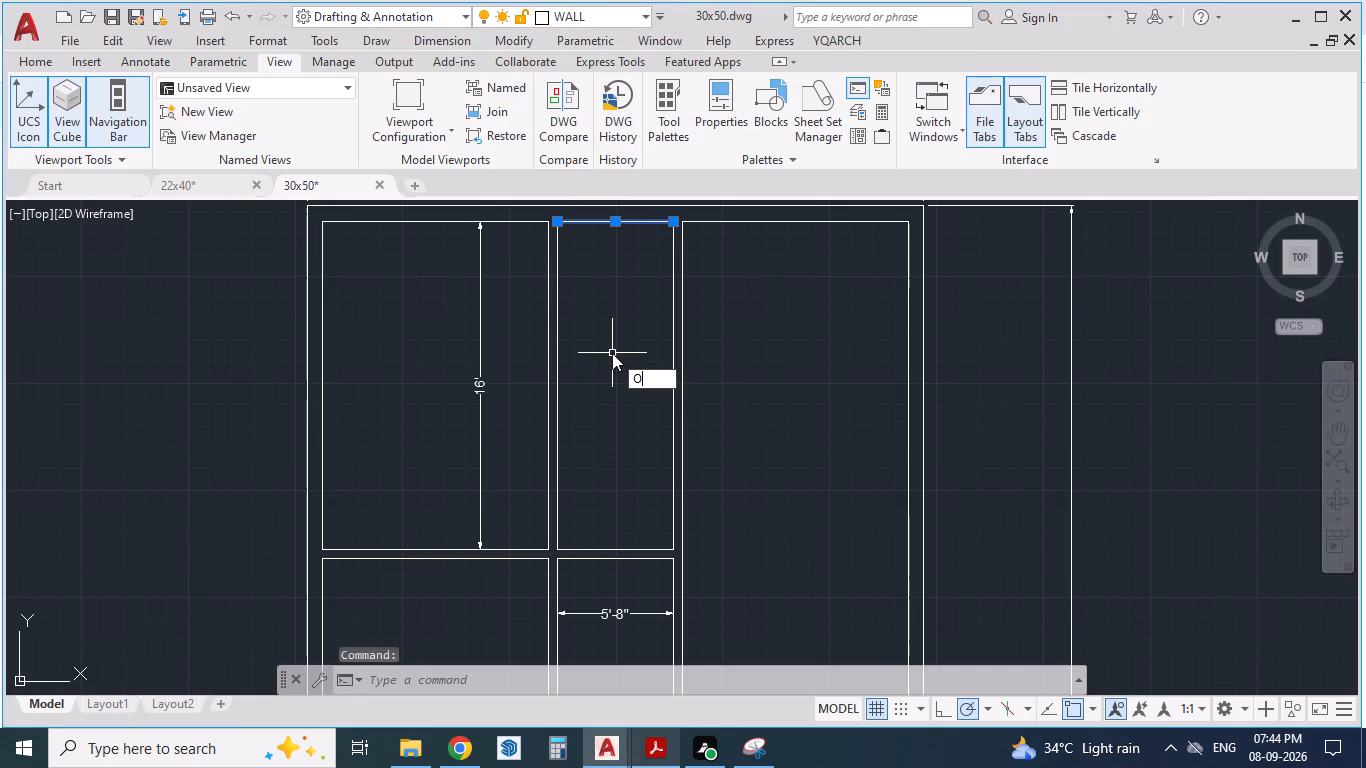
{"action": "key", "text": "Return"}
{"action": "key", "text": "5"}
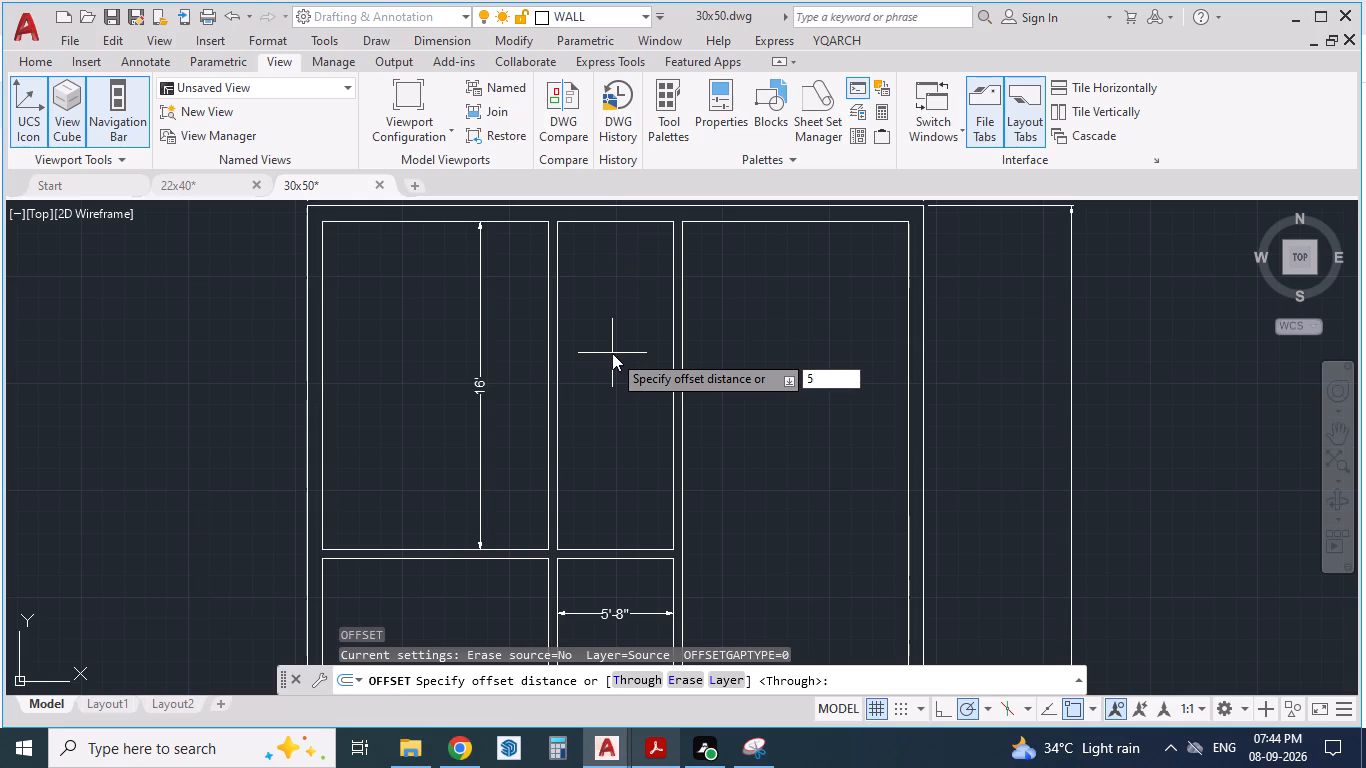
{"action": "type", "text": "'7"}
{"action": "key", "text": "shift+quotedbl"}
{"action": "key", "text": "Return"}
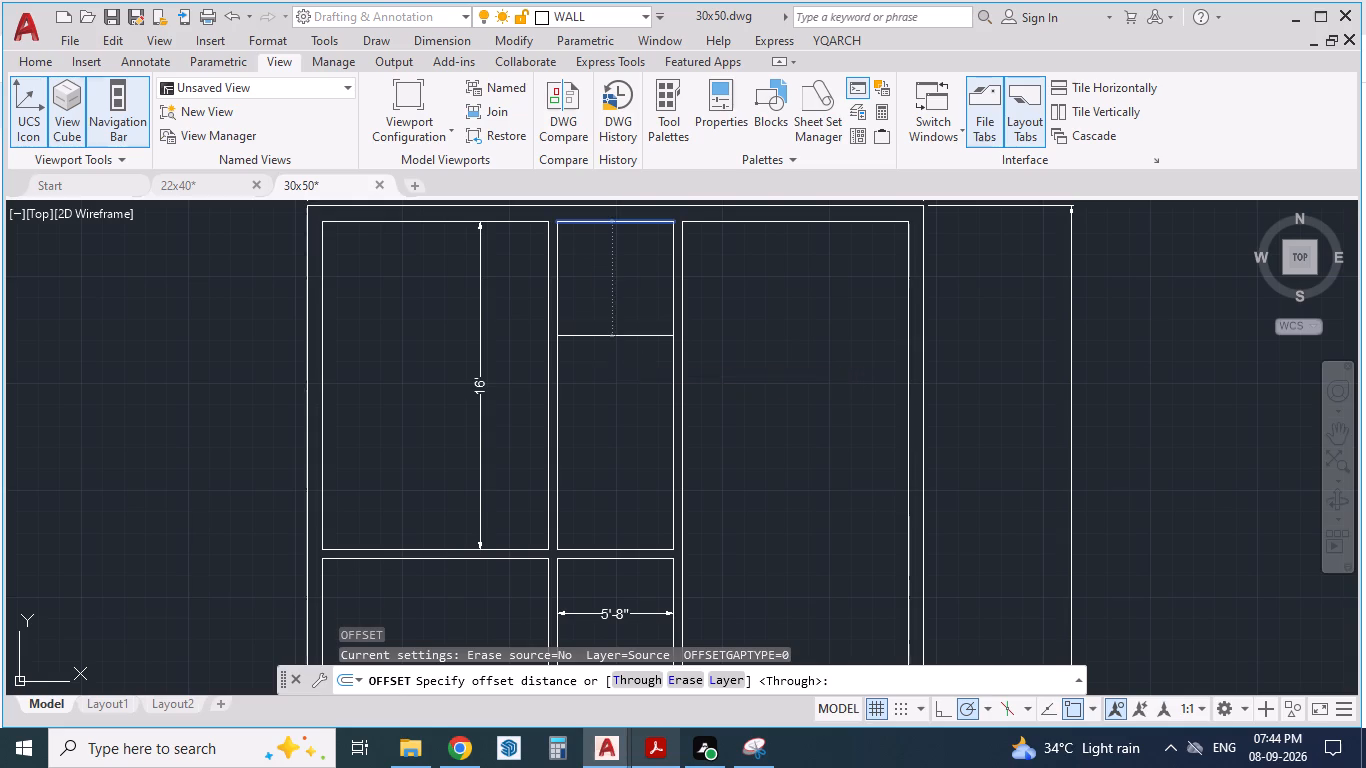
{"action": "left_click", "coordinate": [612, 361]}
{"action": "left_click", "coordinate": [599, 338]}
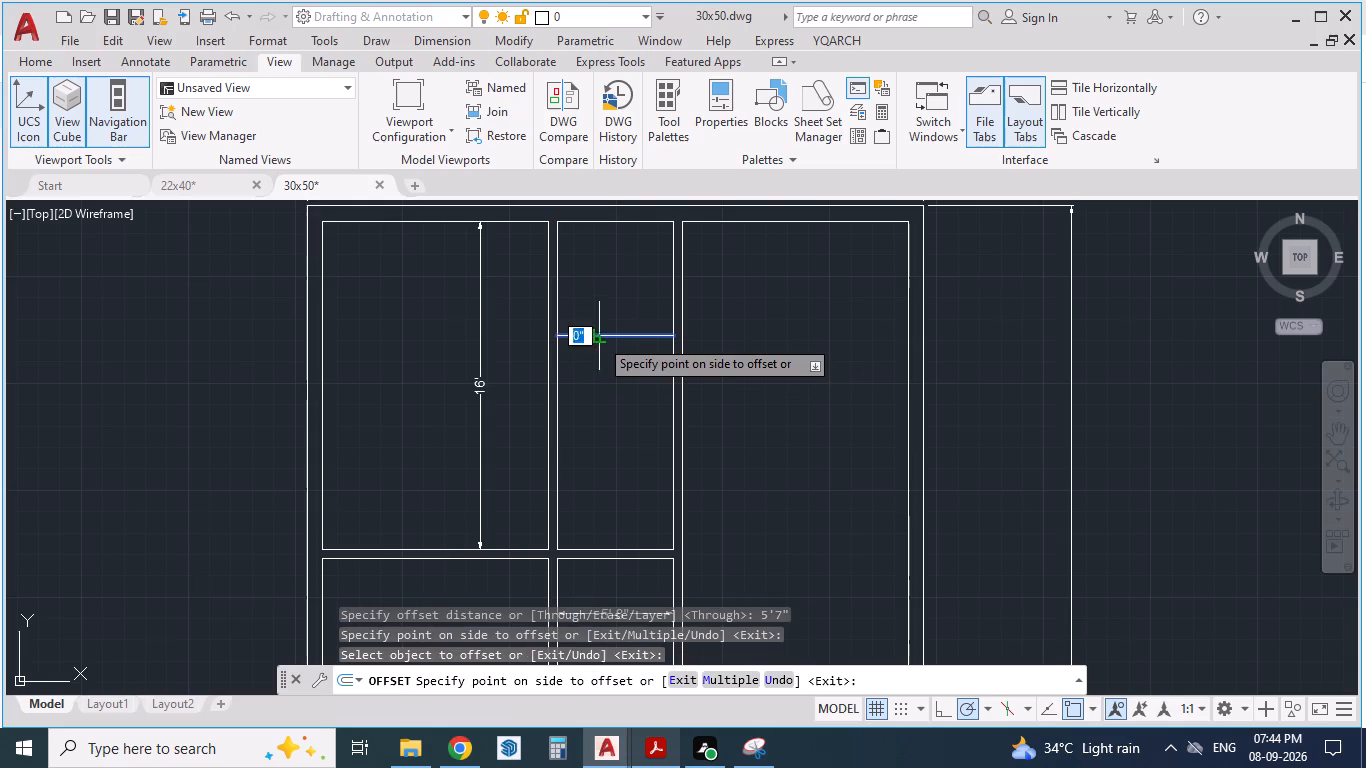
{"action": "type", "text": "5\""}
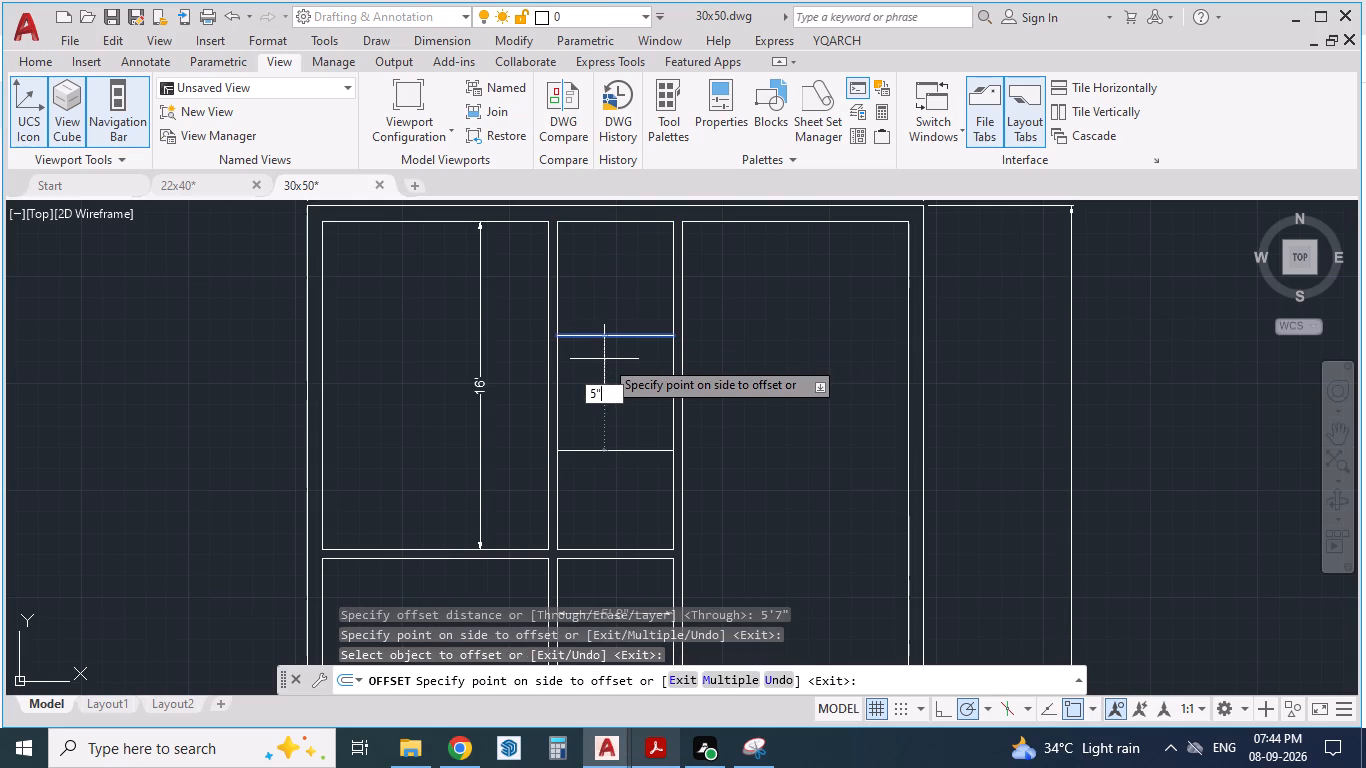
{"action": "key", "text": "Return"}
Check the store's size in the PDF, then offset the toilet wall's lower line 3'10" down and add a 5" wall below it.
{"action": "key", "text": "alt+Tab"}
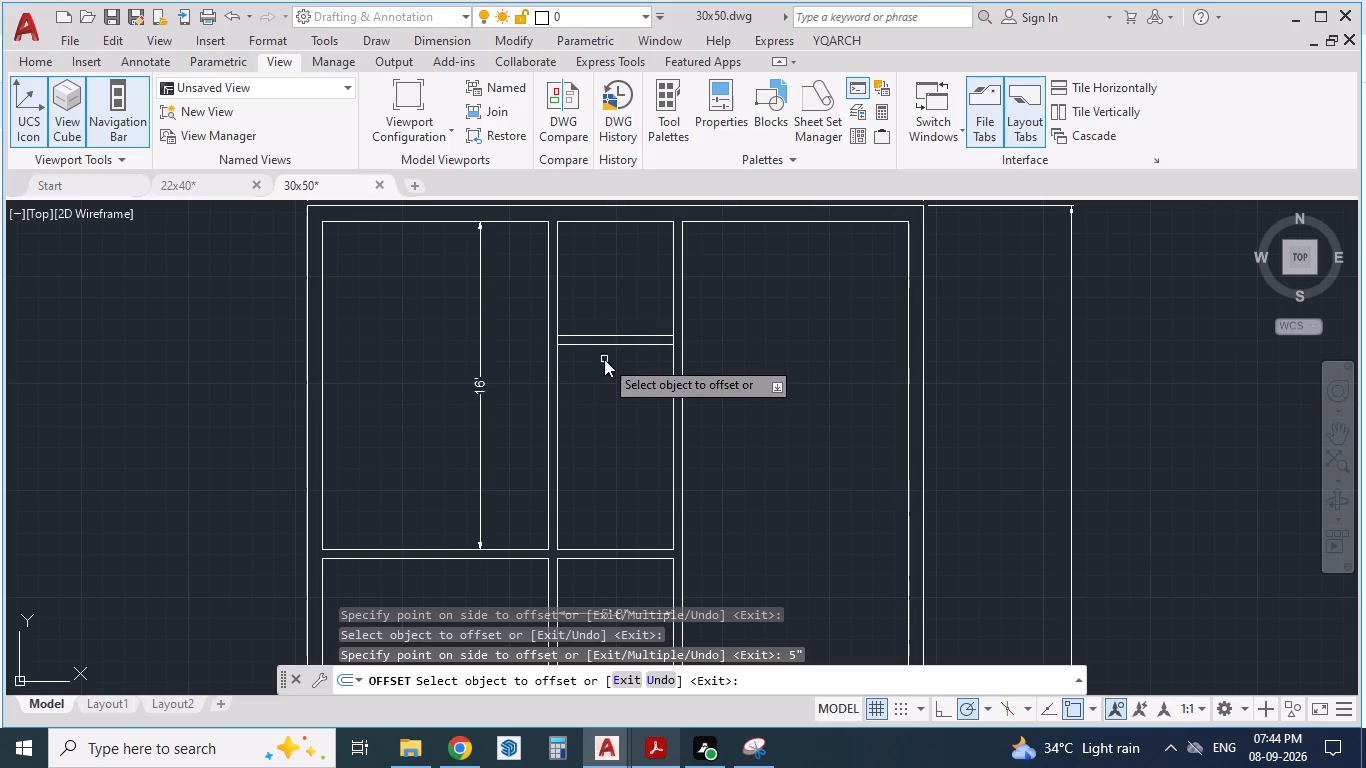
{"action": "key", "text": "alt+Tab"}
{"action": "key", "text": "alt+Tab"}
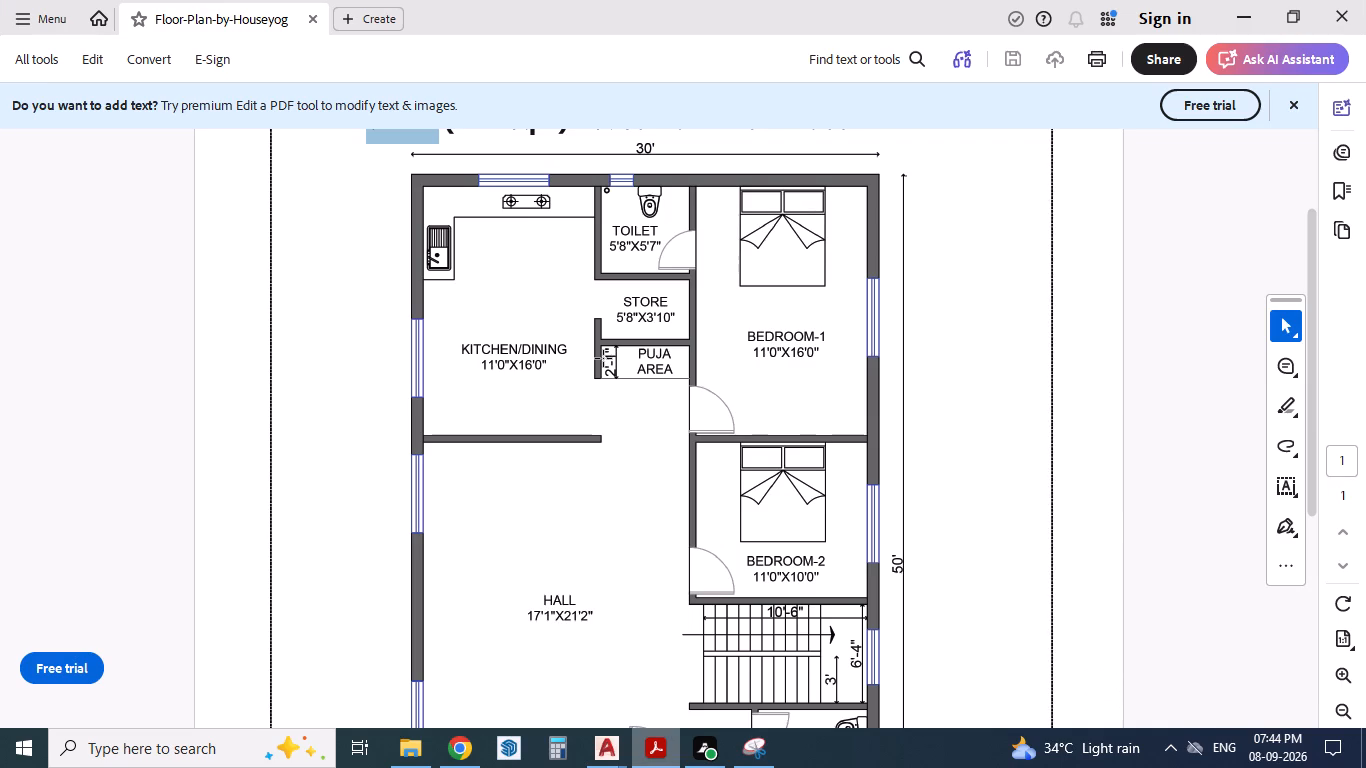
{"action": "key", "text": "alt+Tab"}
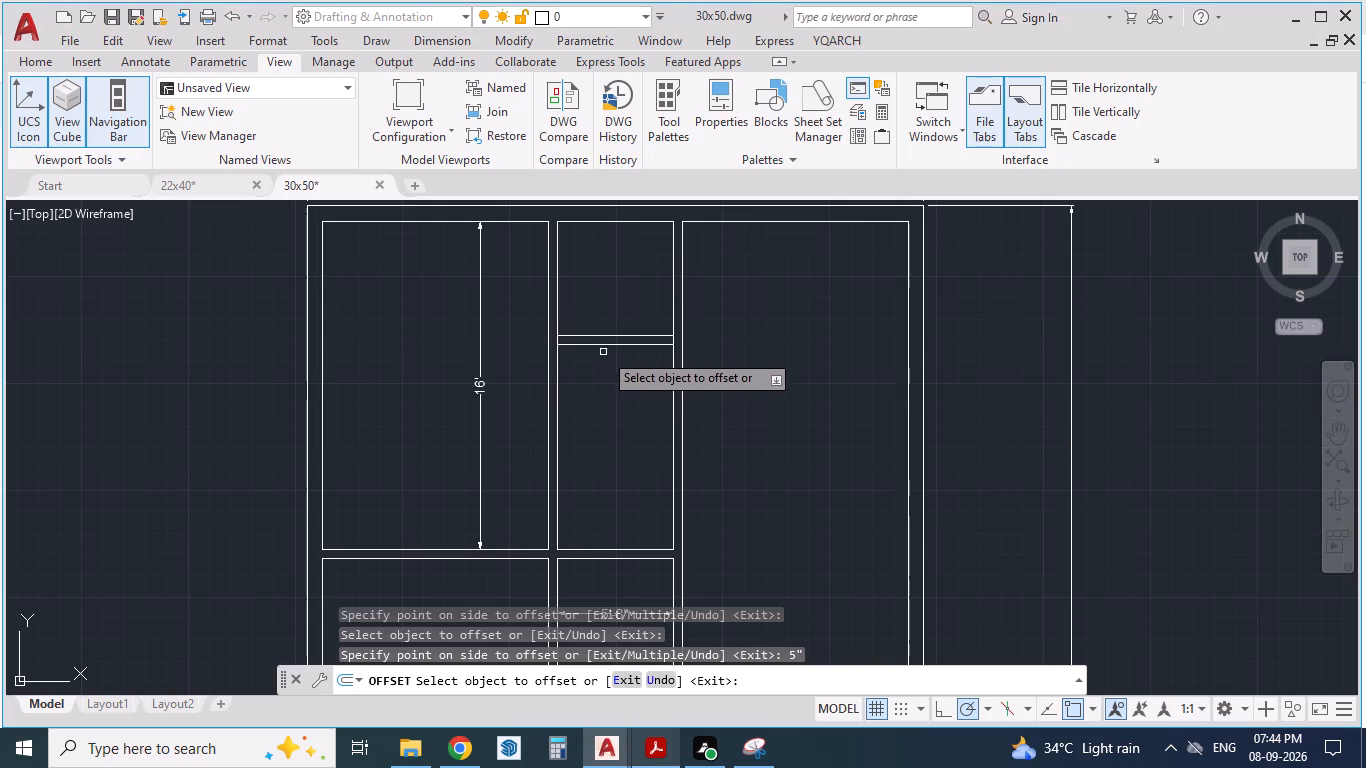
{"action": "left_click", "coordinate": [600, 347]}
{"action": "type", "text": "3'10\""}
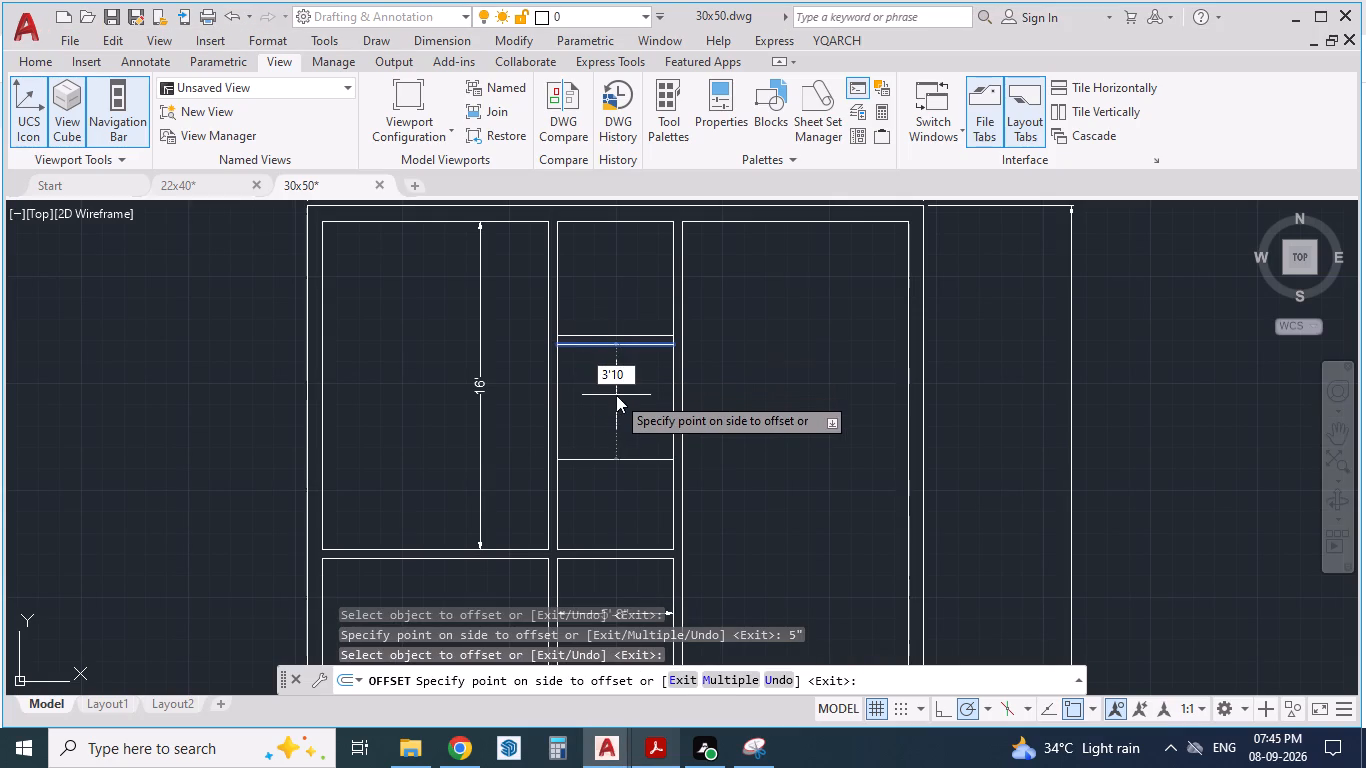
{"action": "key", "text": "Return"}
{"action": "left_click", "coordinate": [612, 425]}
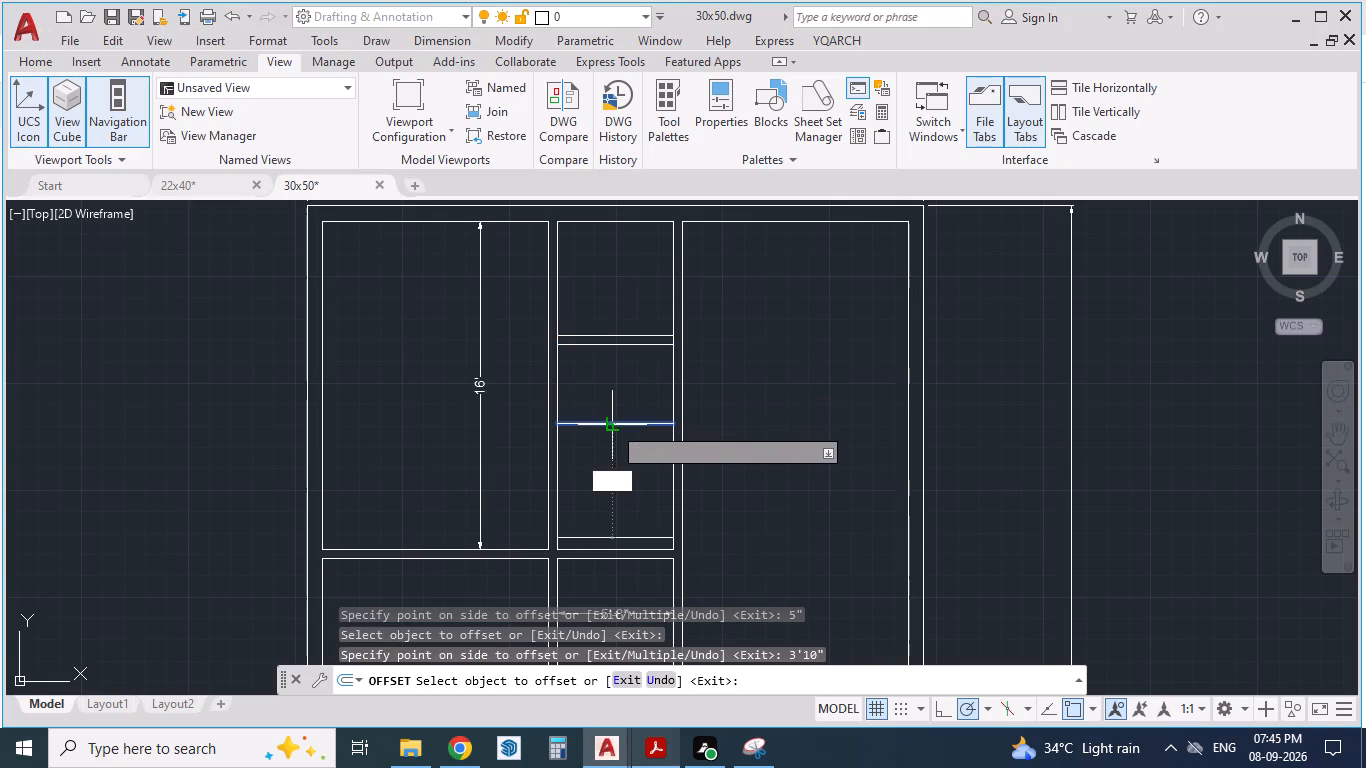
{"action": "type", "text": "5\""}
{"action": "key", "text": "Return"}
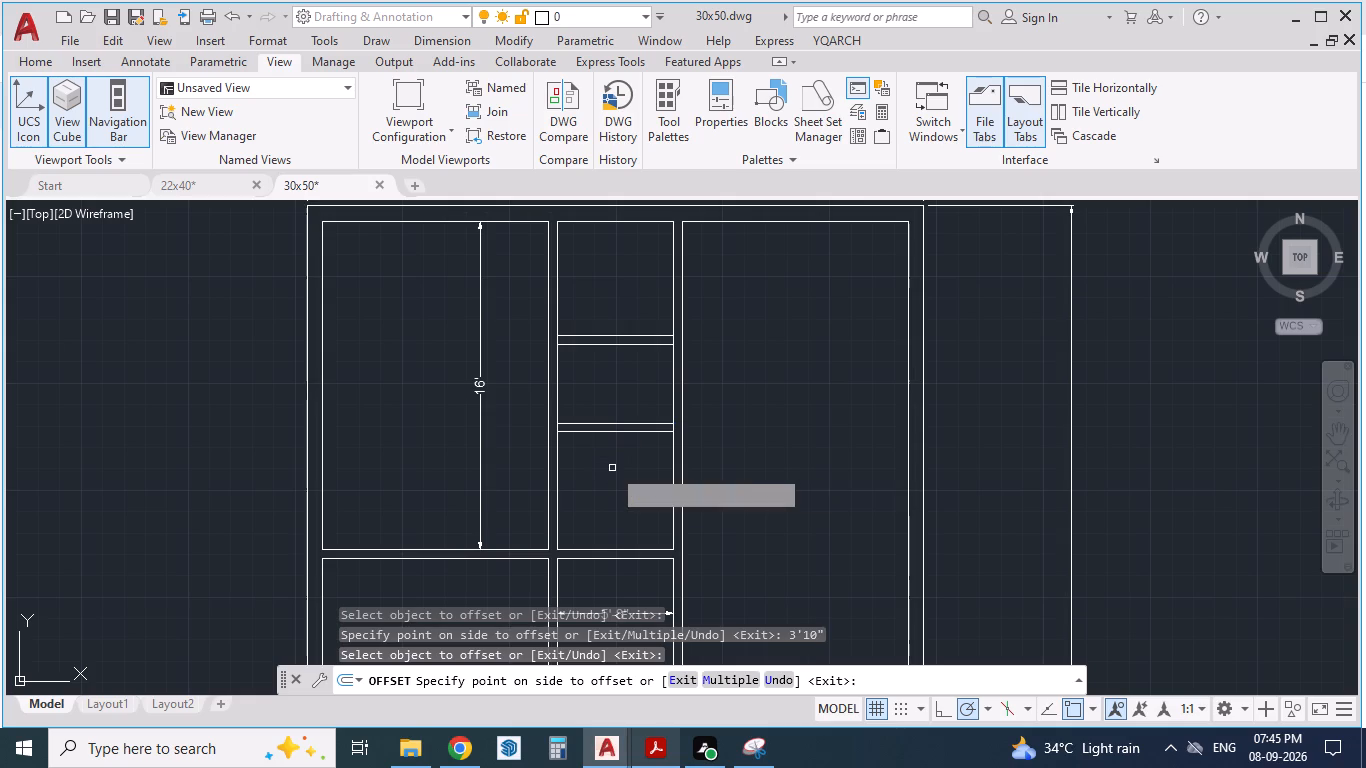
Check the puja area's depth in the PDF and offset the store wall's lower line 2'1" down to mark the puja area's edge.
{"action": "key", "text": "alt+Tab"}
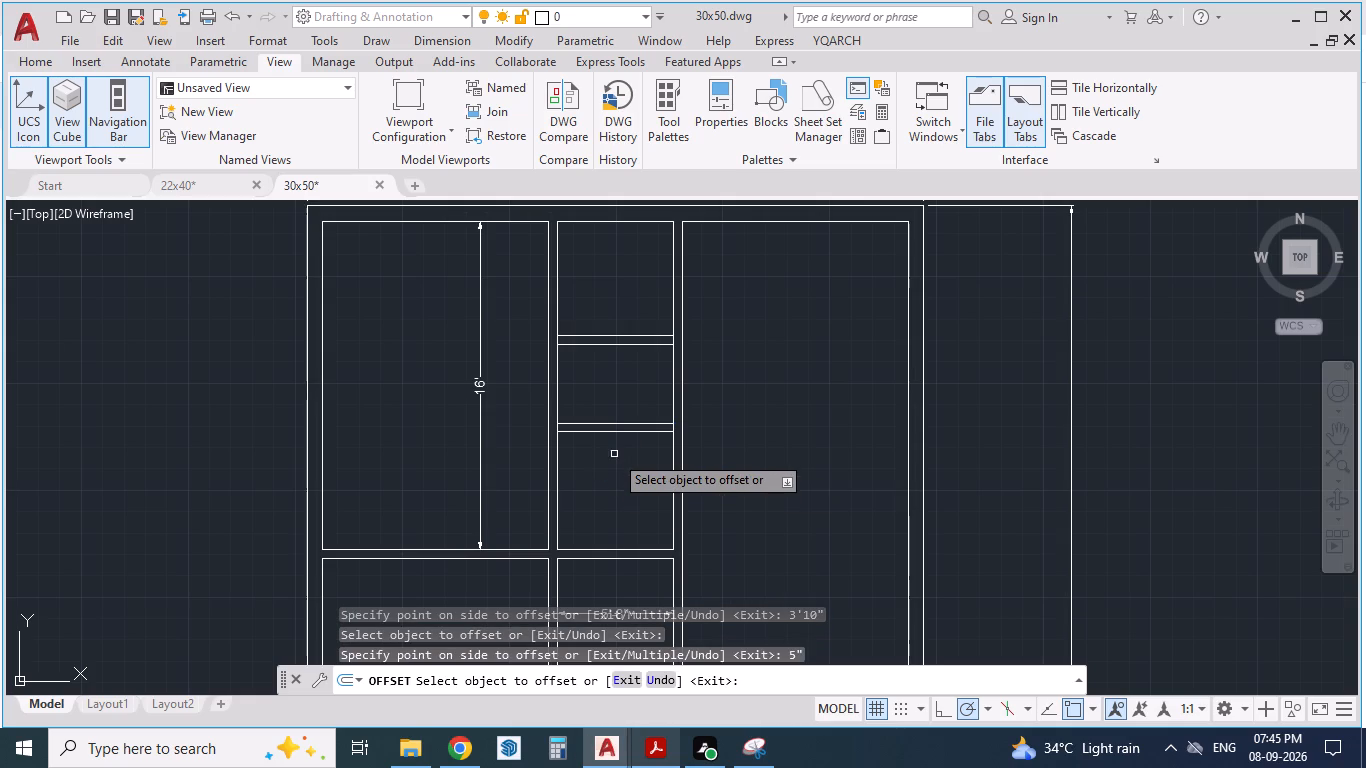
{"action": "scroll", "coordinate": [613, 349], "scroll_direction": "down", "scroll_amount": 1}
{"action": "scroll", "coordinate": [643, 446], "scroll_direction": "up", "scroll_amount": 1}
{"action": "key", "text": "alt+Tab"}
{"action": "key", "text": "alt+Tab"}
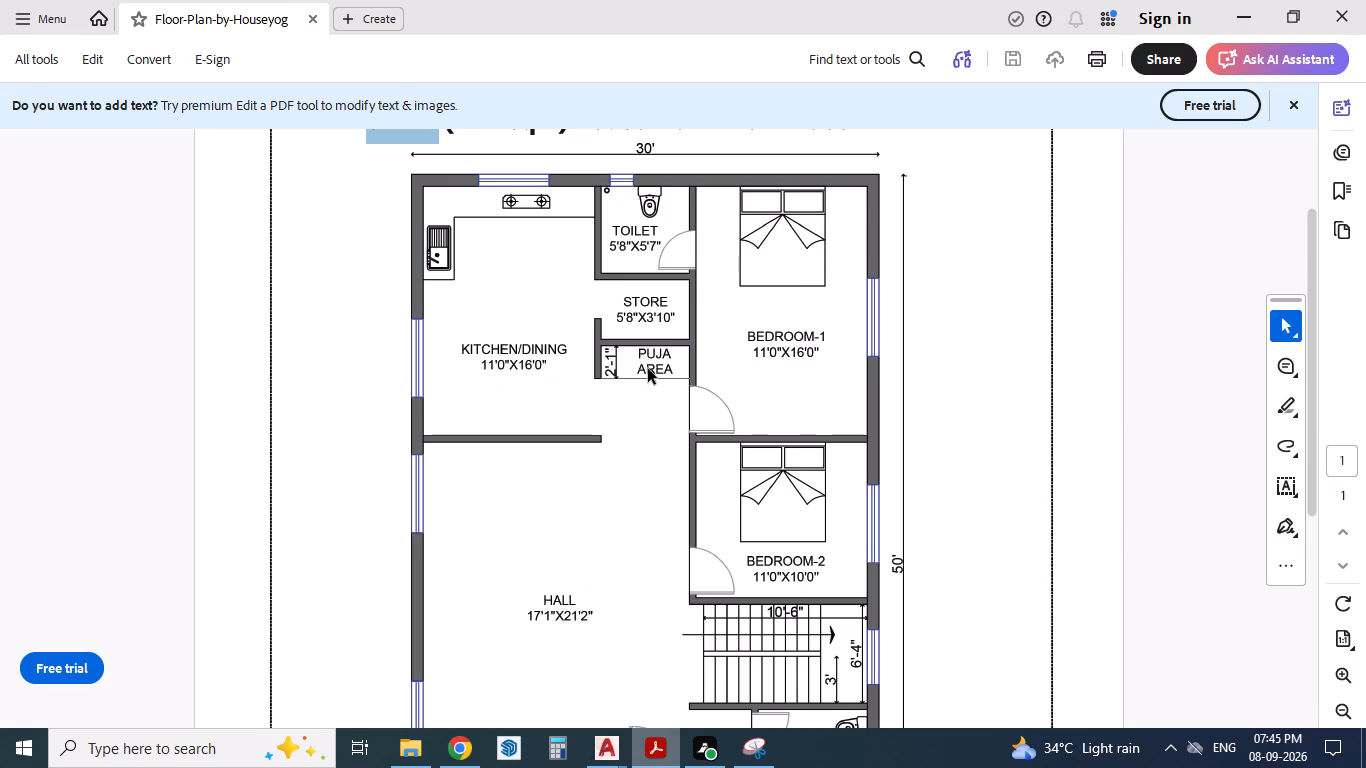
{"action": "key", "text": "alt+Tab"}
{"action": "scroll", "coordinate": [628, 384], "scroll_direction": "up", "scroll_amount": 1}
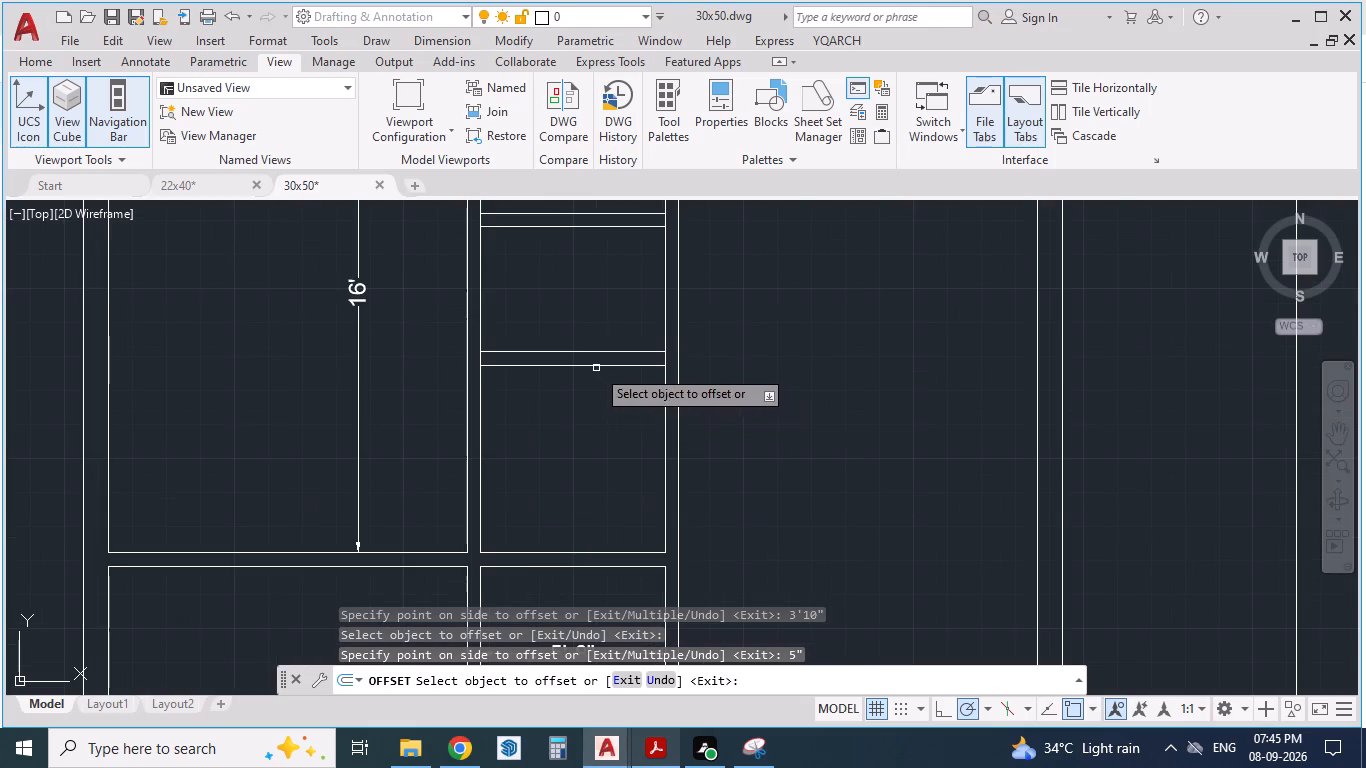
{"action": "left_click", "coordinate": [596, 368]}
{"action": "type", "text": "2'1\""}
{"action": "key", "text": "Return"}
{"action": "left_click", "coordinate": [597, 400]}
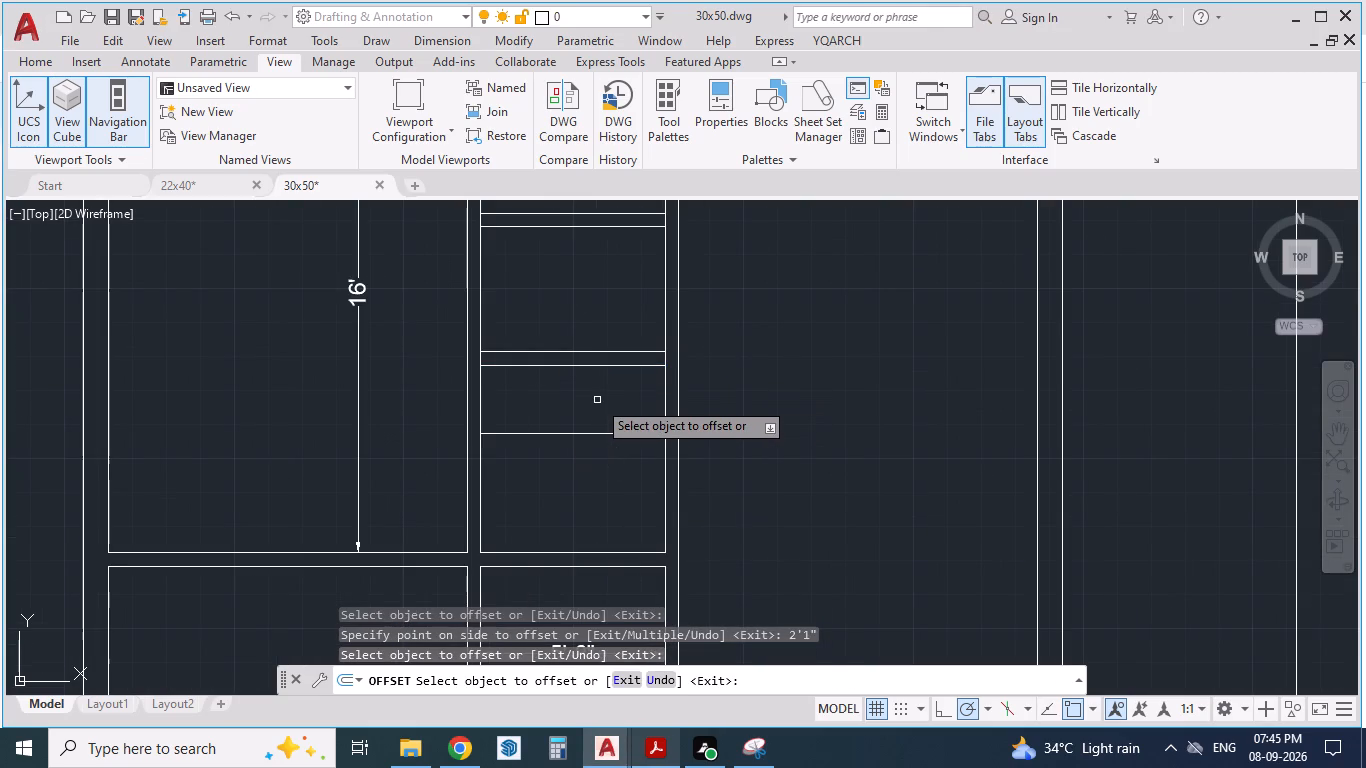
{"action": "key", "text": "alt+Tab"}
{"action": "key", "text": "alt+Tab"}
{"action": "key", "text": "alt+Tab"}
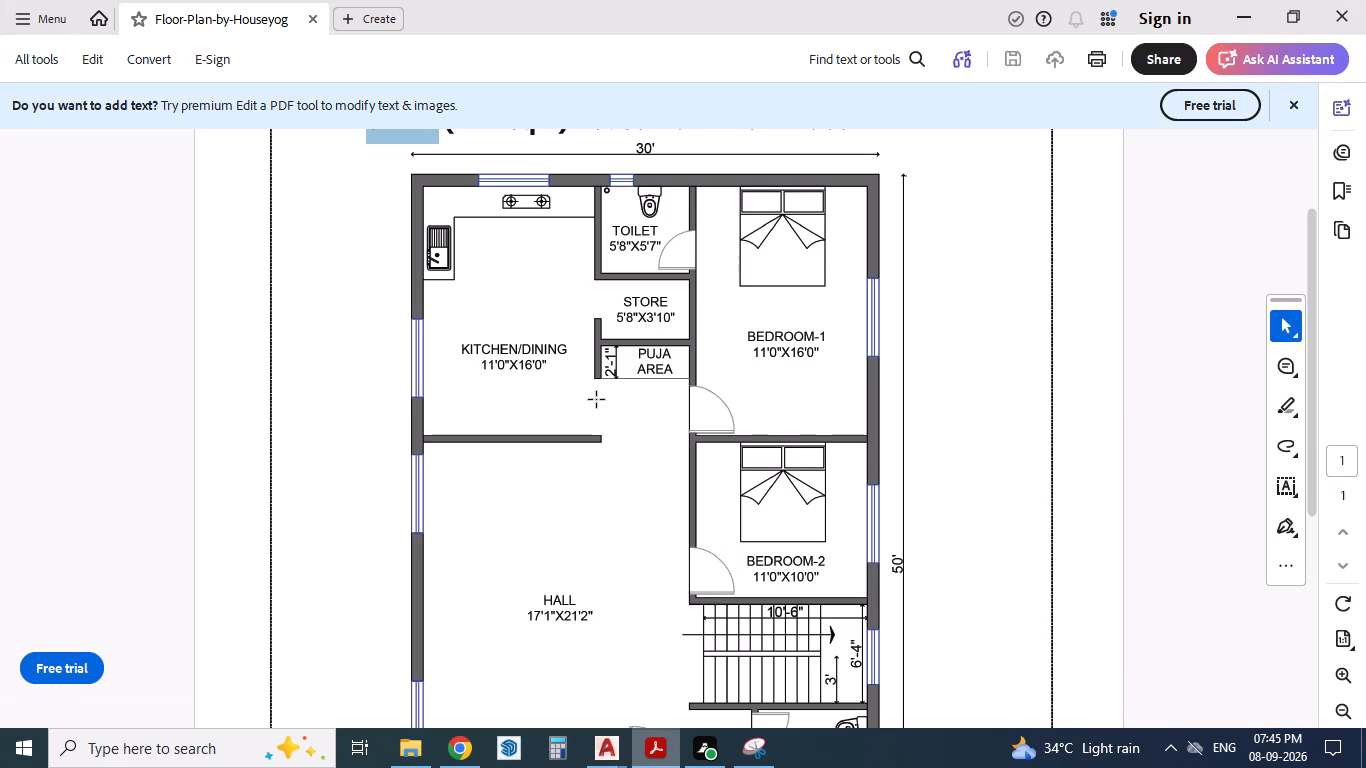
{"action": "key", "text": "alt+Tab"}
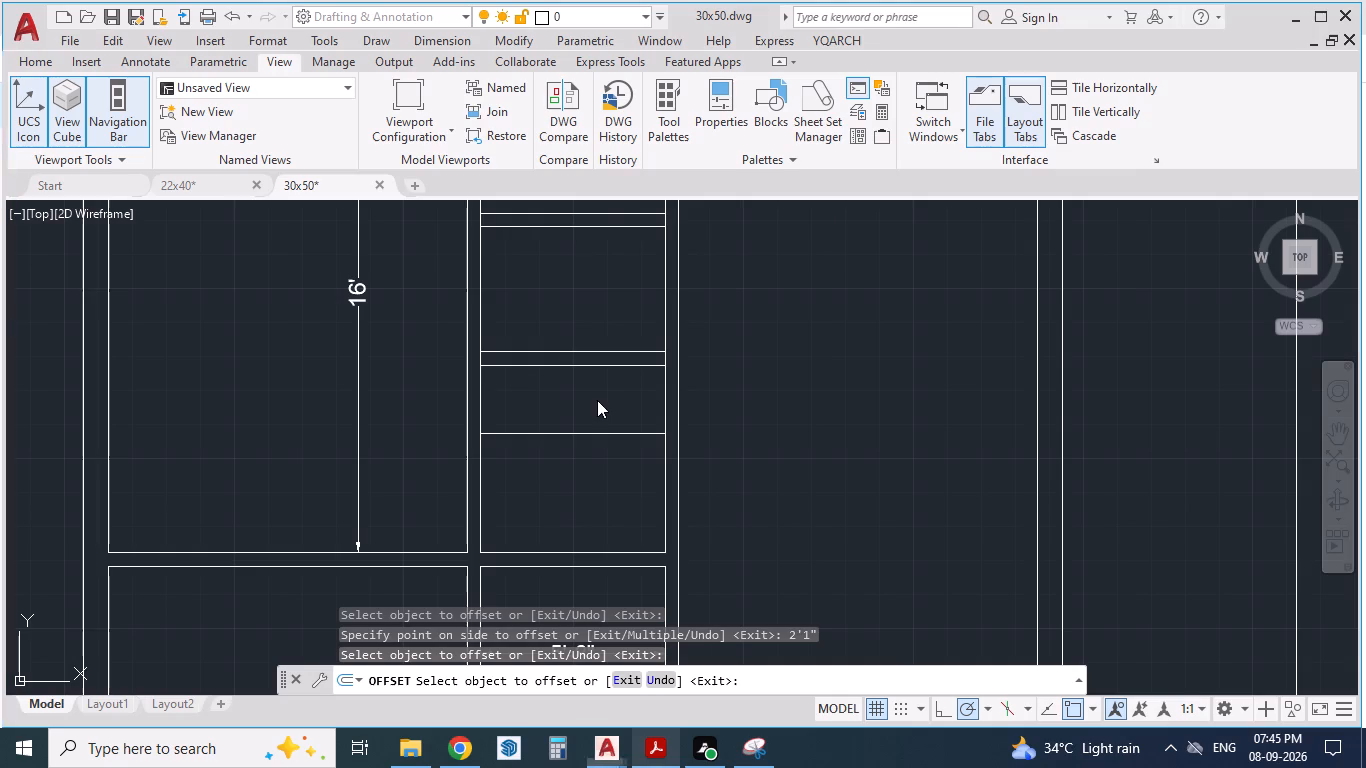
{"action": "key", "text": "Escape"}
{"action": "key", "text": "Escape"}
Check Bedroom-1's size in the PDF and offset its top inner wall line 16' downward.
{"action": "scroll", "coordinate": [597, 400], "scroll_direction": "down", "scroll_amount": 1}
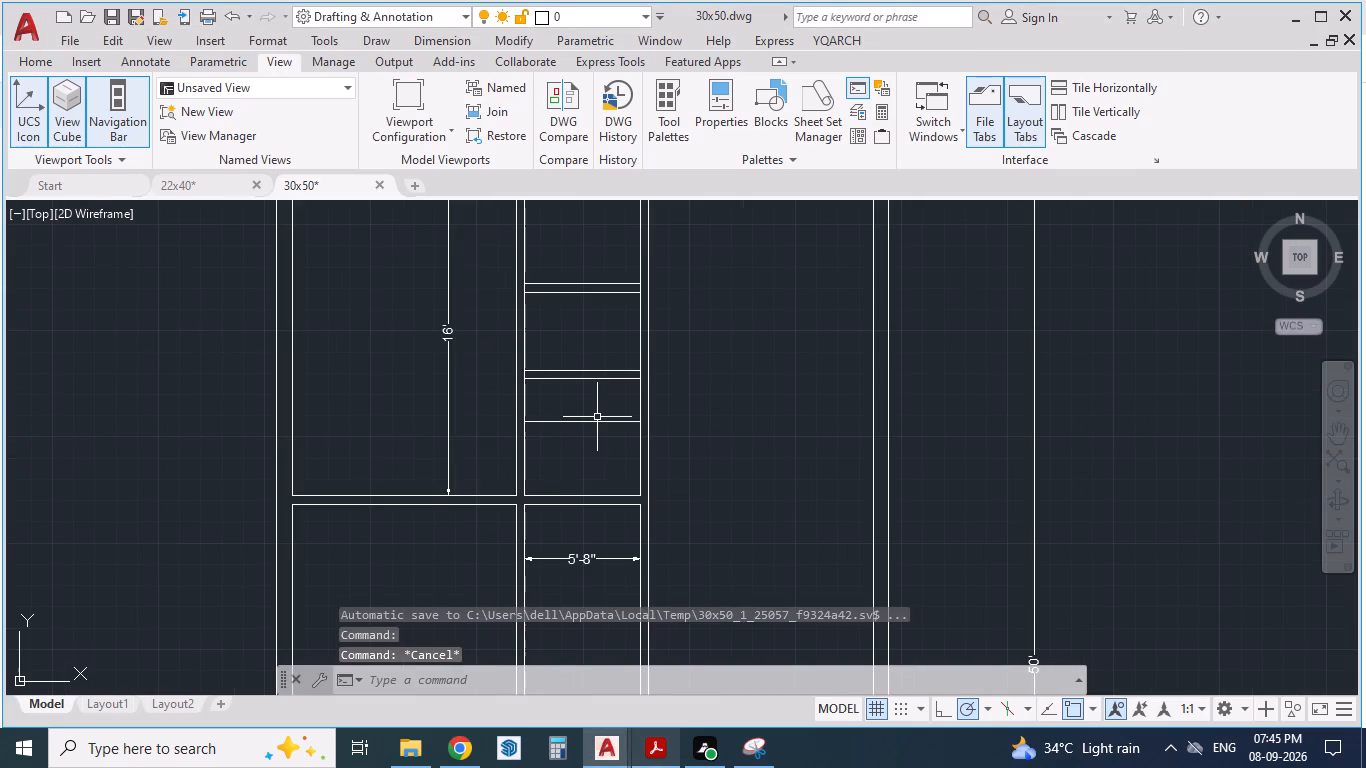
{"action": "key", "text": "alt+Tab"}
{"action": "key", "text": "alt+Tab"}
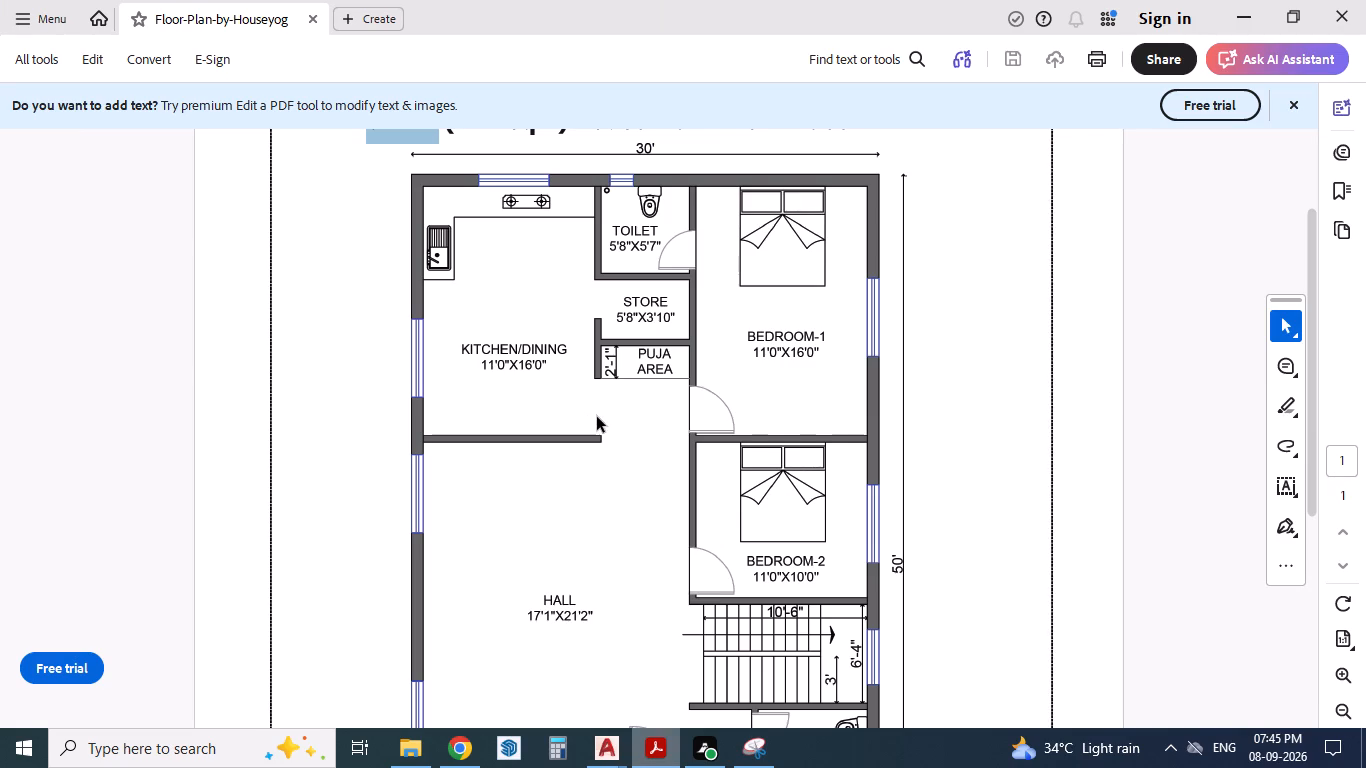
{"action": "key", "text": "alt+Tab"}
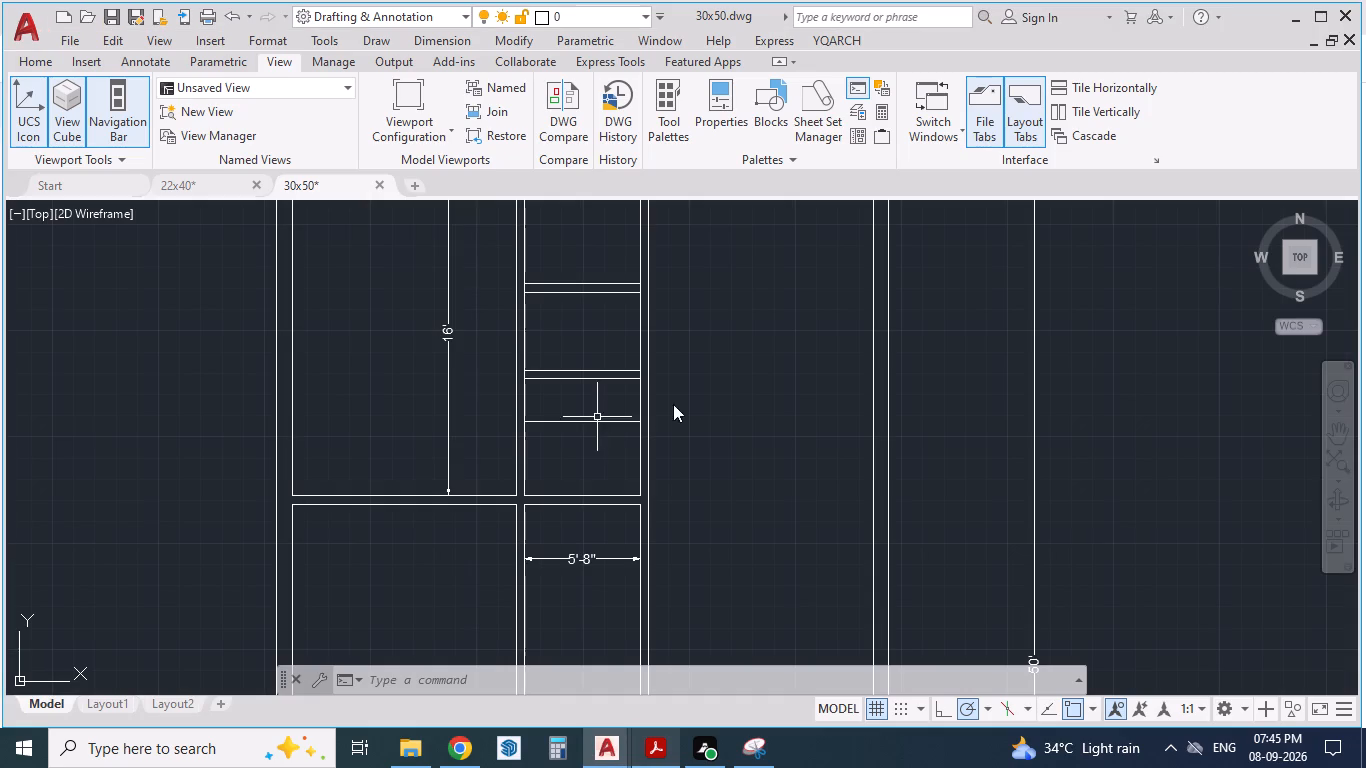
{"action": "scroll", "coordinate": [663, 395], "scroll_direction": "down", "scroll_amount": 2}
{"action": "scroll", "coordinate": [712, 382], "scroll_direction": "up", "scroll_amount": 2}
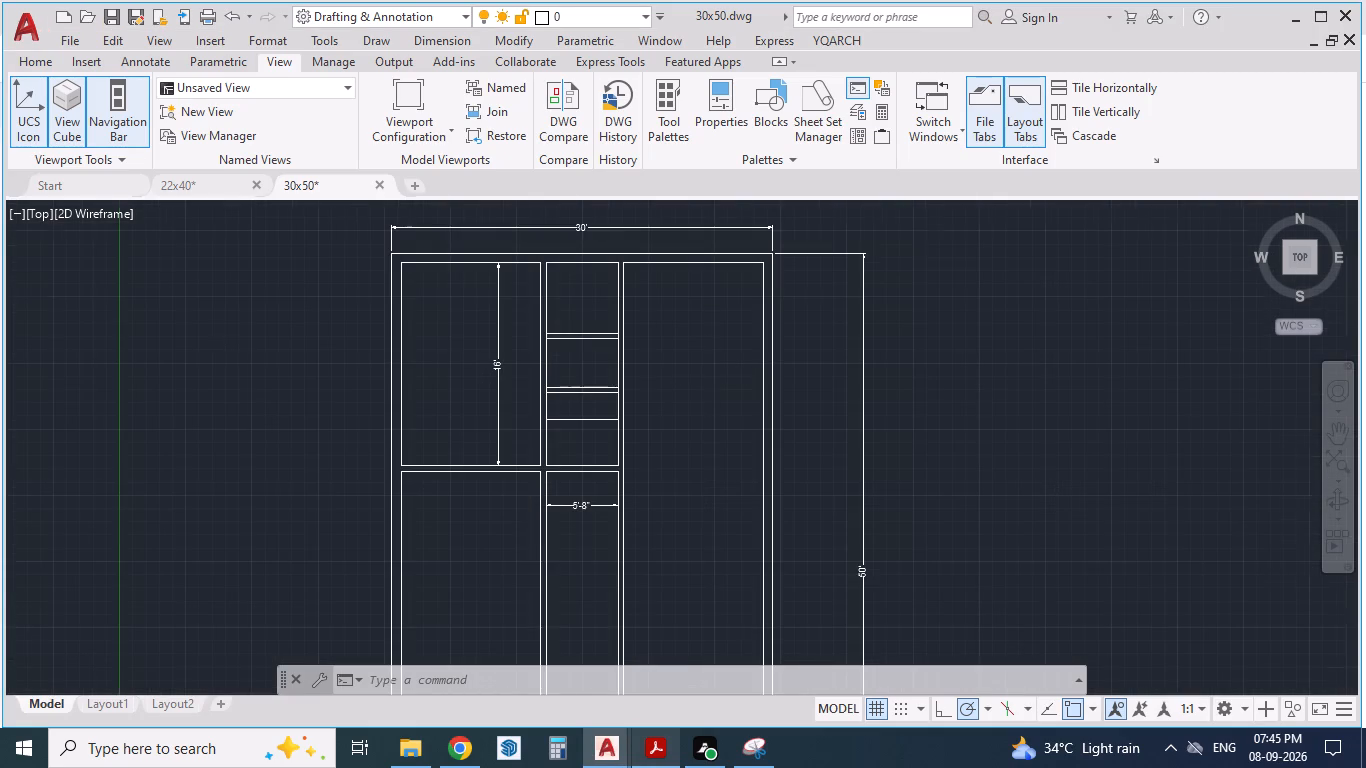
{"action": "scroll", "coordinate": [712, 382], "scroll_direction": "down", "scroll_amount": 1}
{"action": "scroll", "coordinate": [657, 254], "scroll_direction": "up", "scroll_amount": 1}
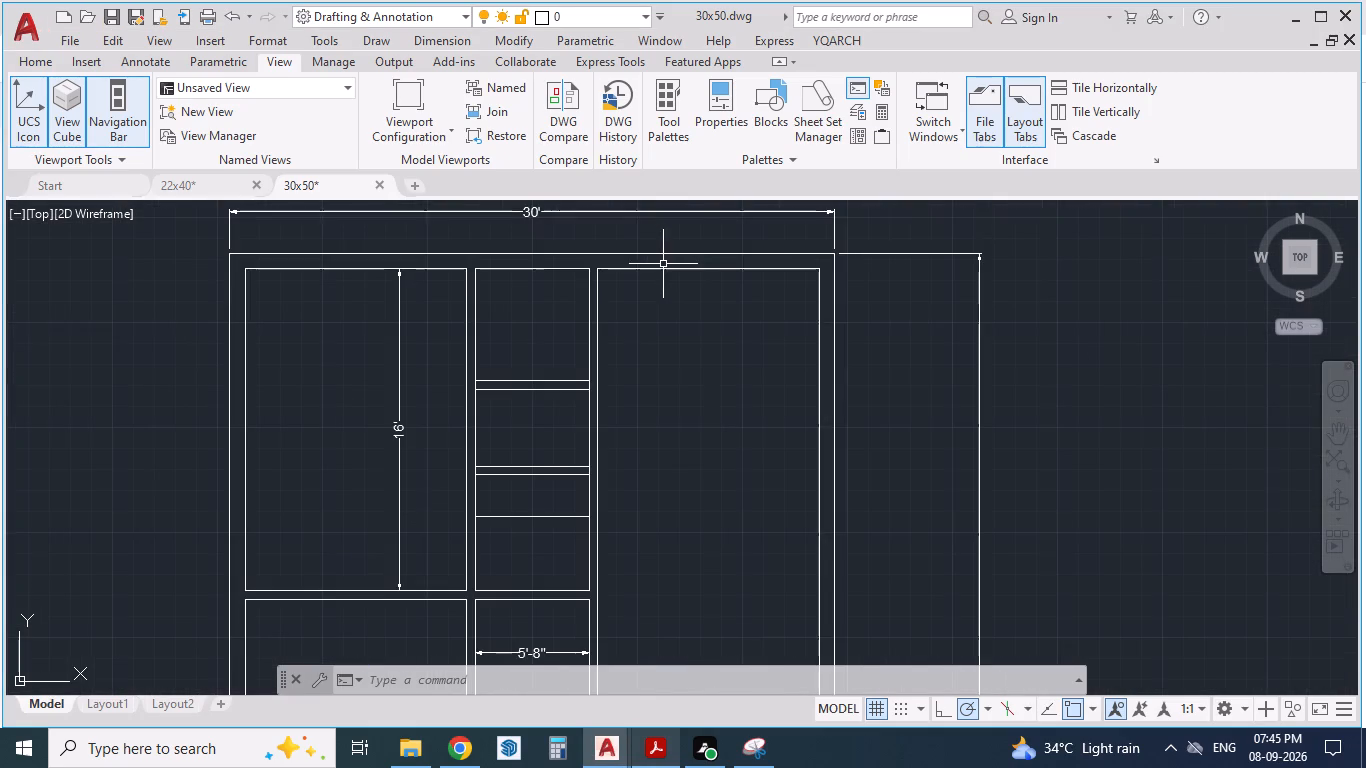
{"action": "left_click", "coordinate": [672, 268]}
{"action": "key", "text": "alt+Tab"}
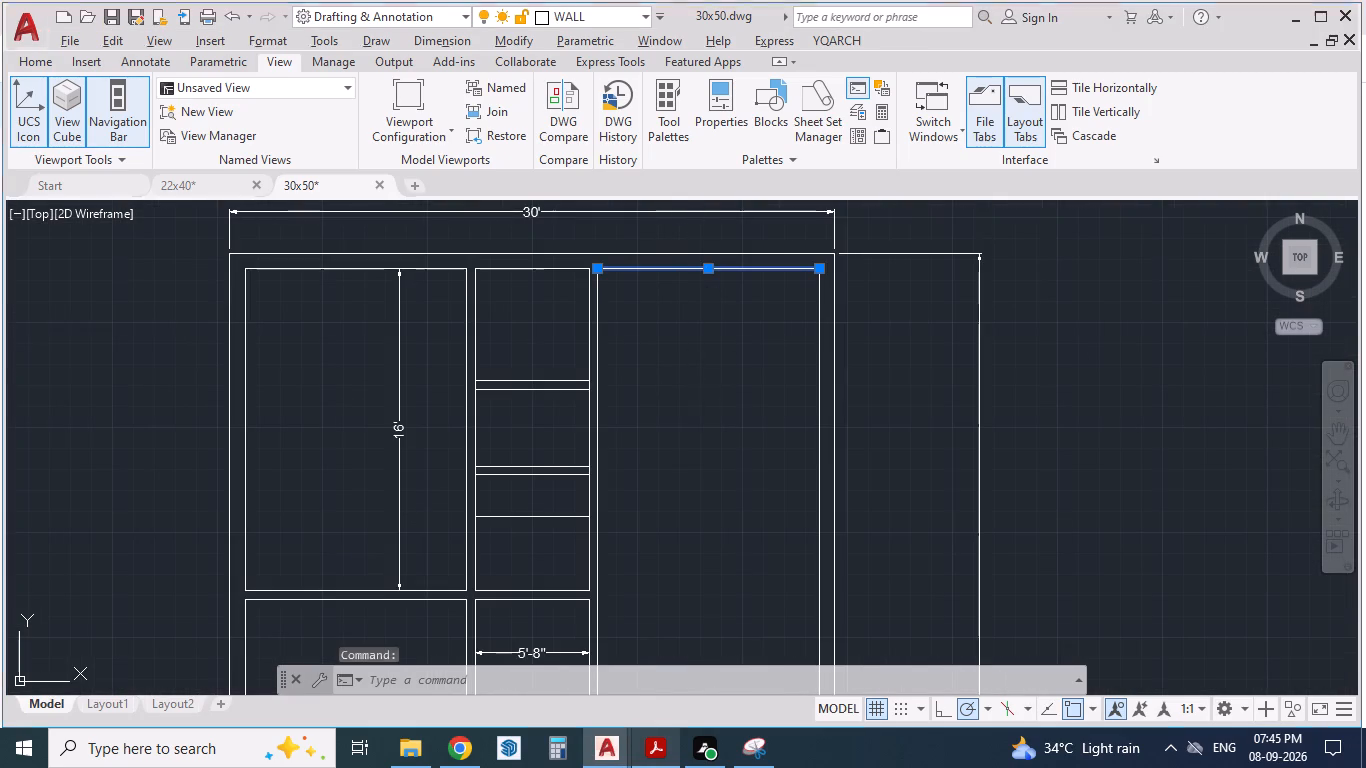
{"action": "key", "text": "alt+Tab"}
{"action": "key", "text": "alt+Tab"}
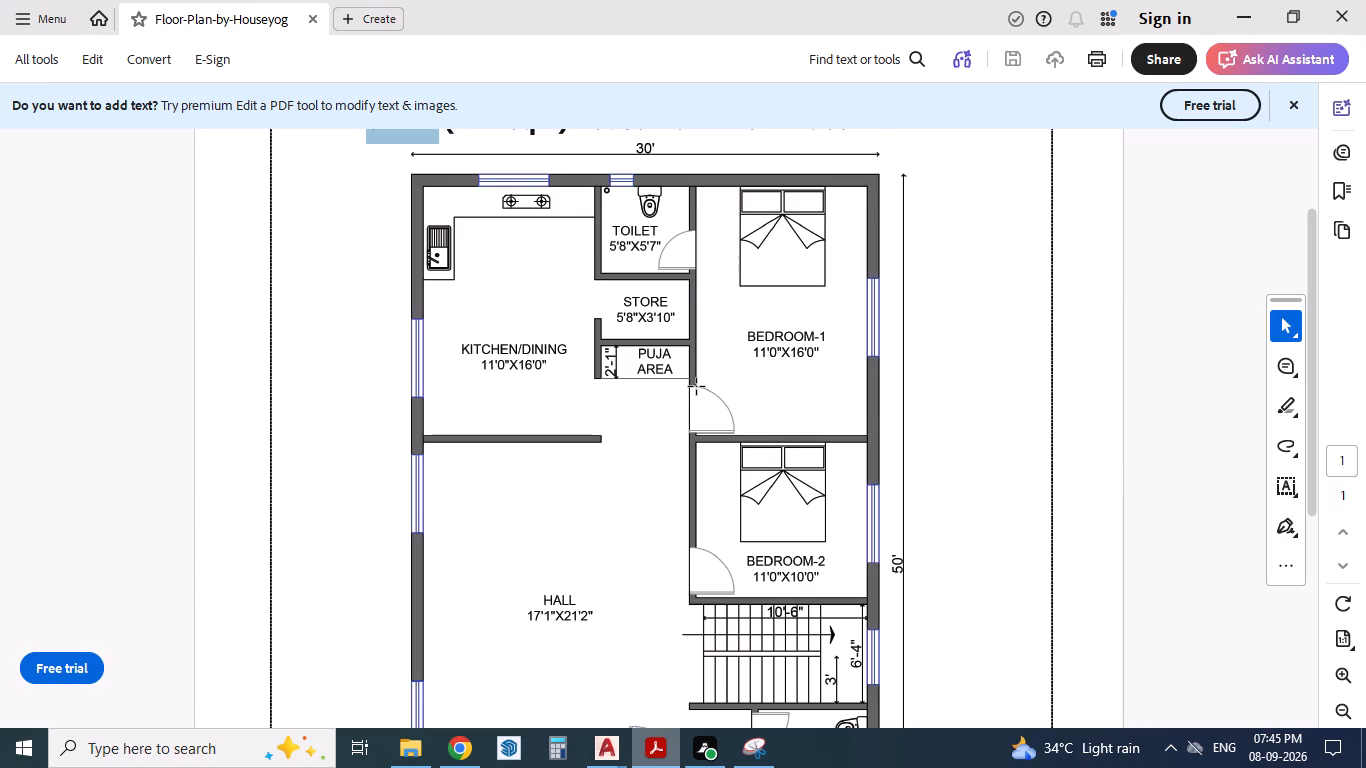
{"action": "scroll", "coordinate": [686, 334], "scroll_direction": "down", "scroll_amount": 1}
{"action": "key", "text": "alt+Tab"}
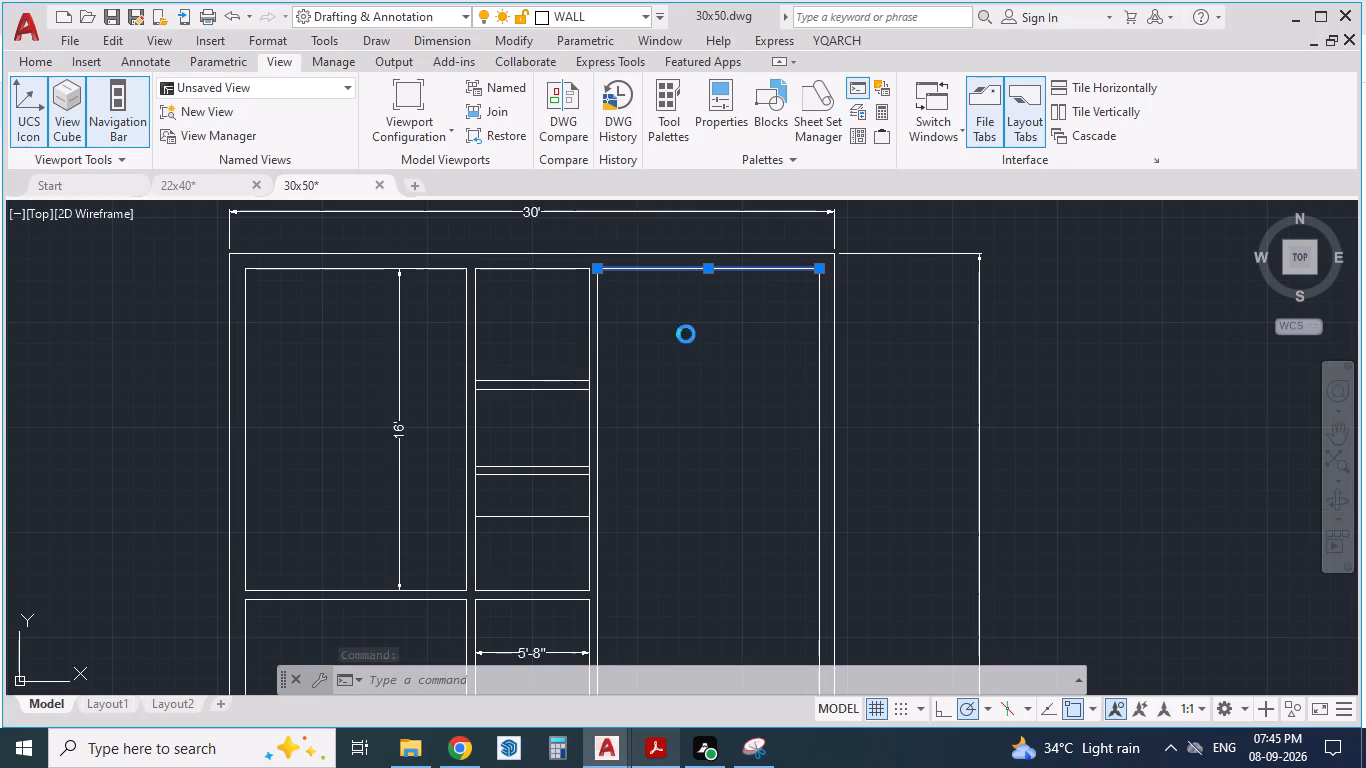
{"action": "key", "text": "o"}
{"action": "key", "text": "Return"}
{"action": "type", "text": "16'"}
{"action": "key", "text": "Return"}
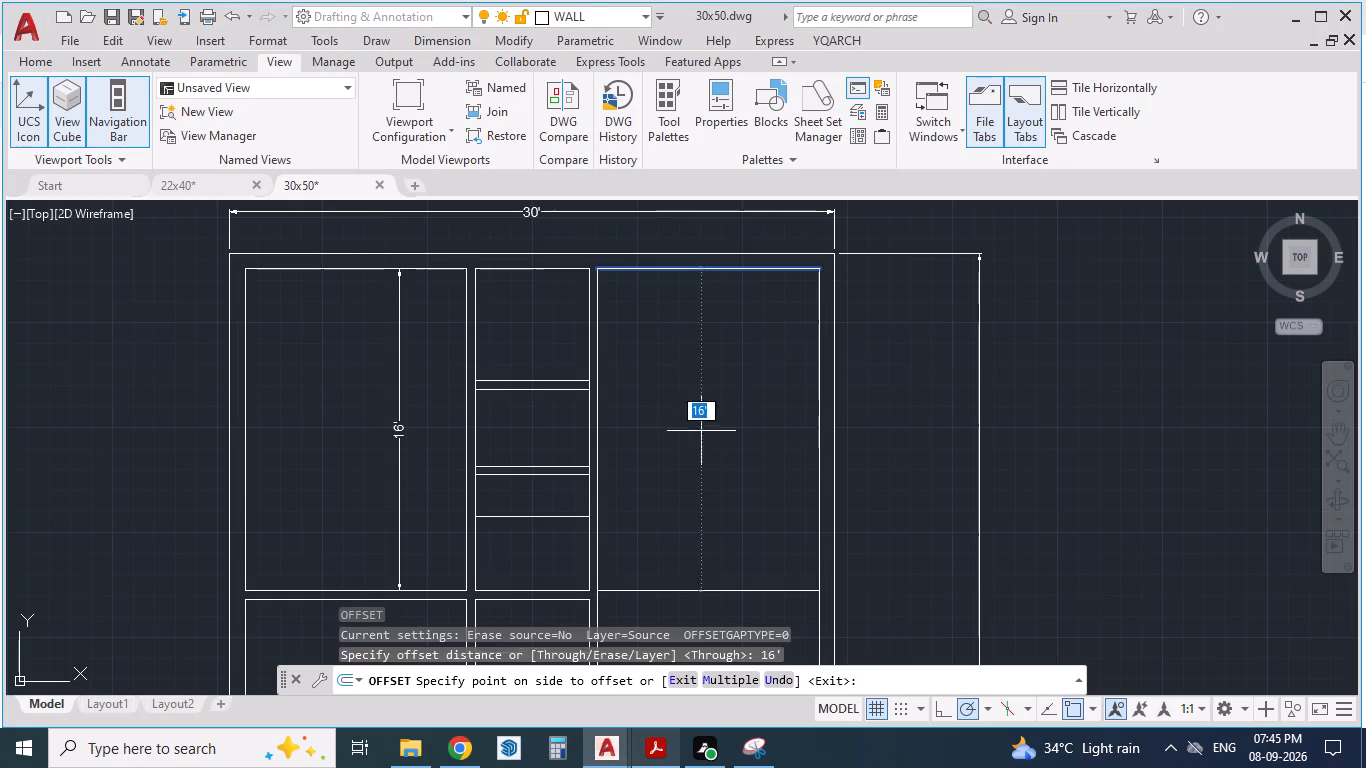
{"action": "left_click", "coordinate": [701, 431]}
Offset Bedroom-1's new bottom line 5" downward to form the wall thickness toward Bedroom-2.
{"action": "scroll", "coordinate": [682, 334], "scroll_direction": "down", "scroll_amount": 1}
{"action": "scroll", "coordinate": [687, 500], "scroll_direction": "up", "scroll_amount": 2}
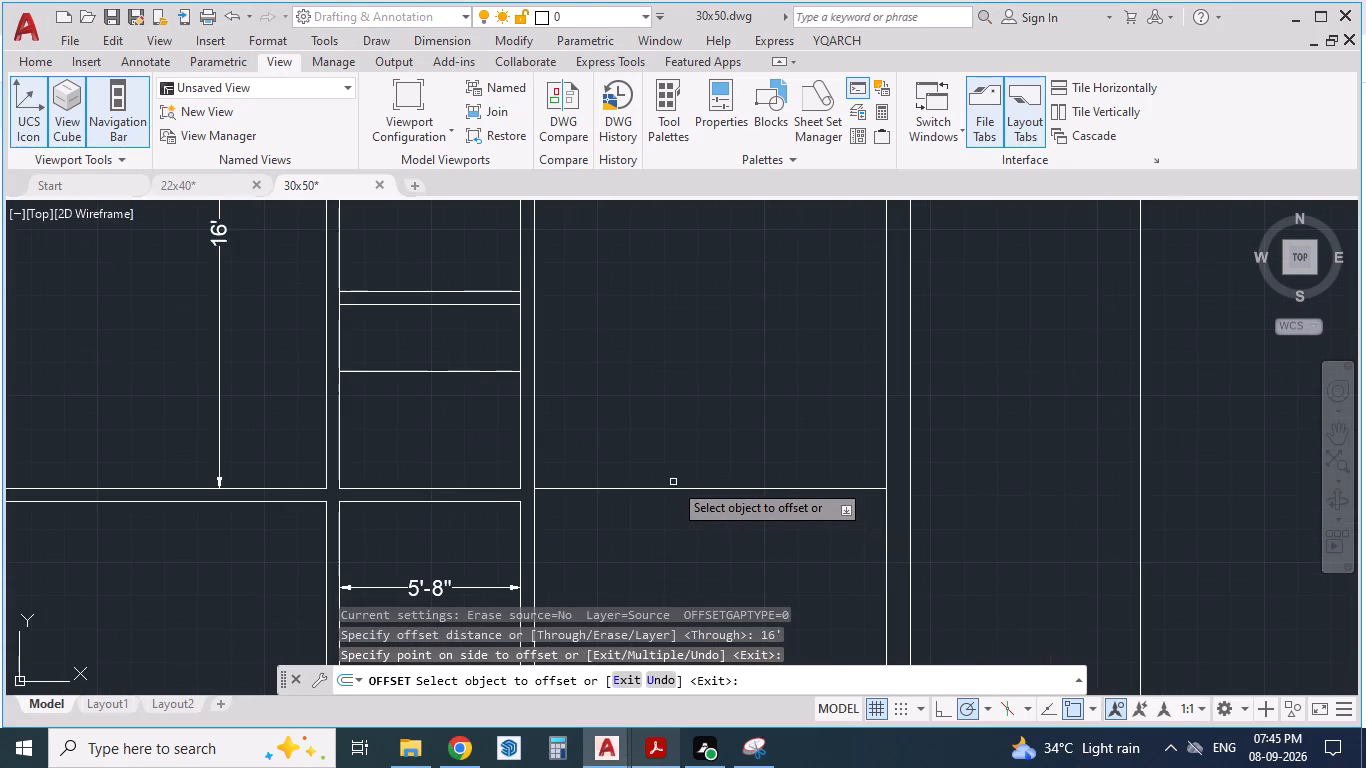
{"action": "left_click", "coordinate": [673, 487]}
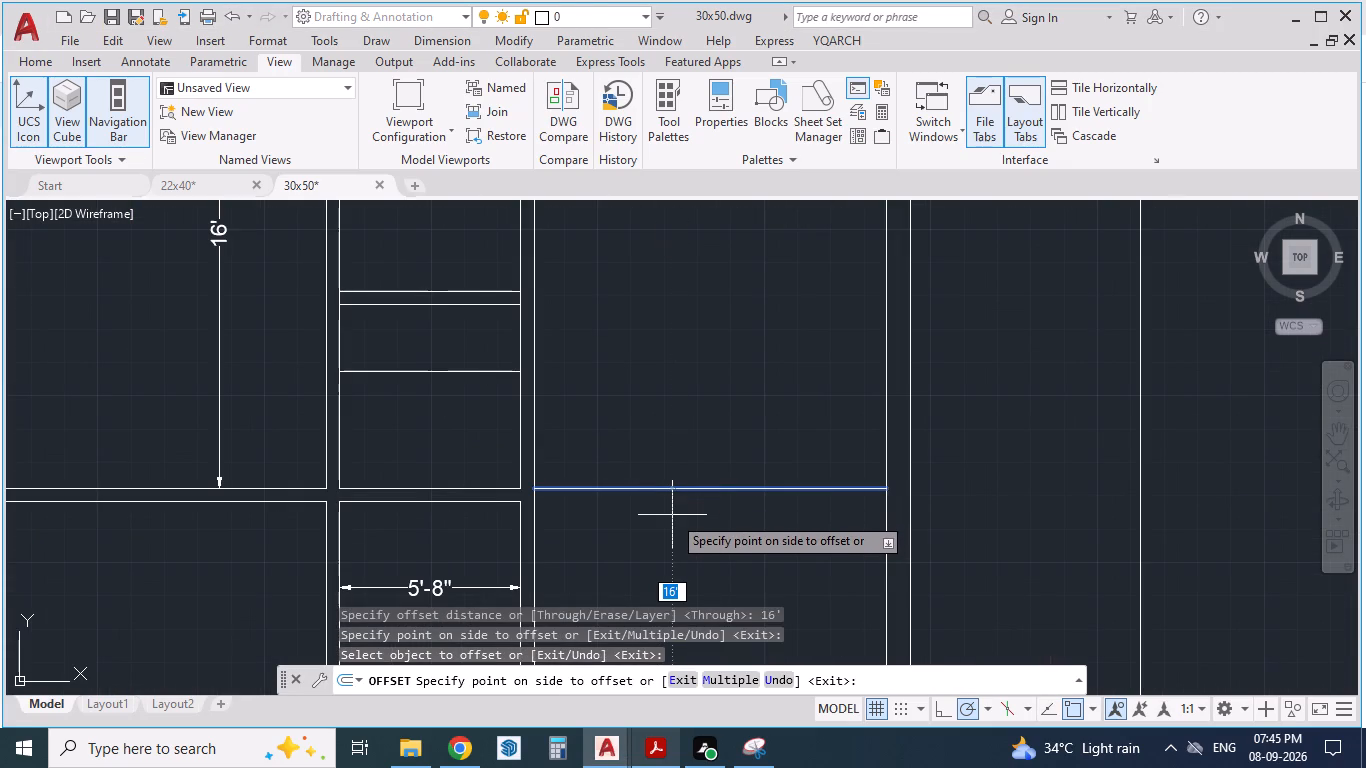
{"action": "type", "text": "5\""}
{"action": "key", "text": "Return"}
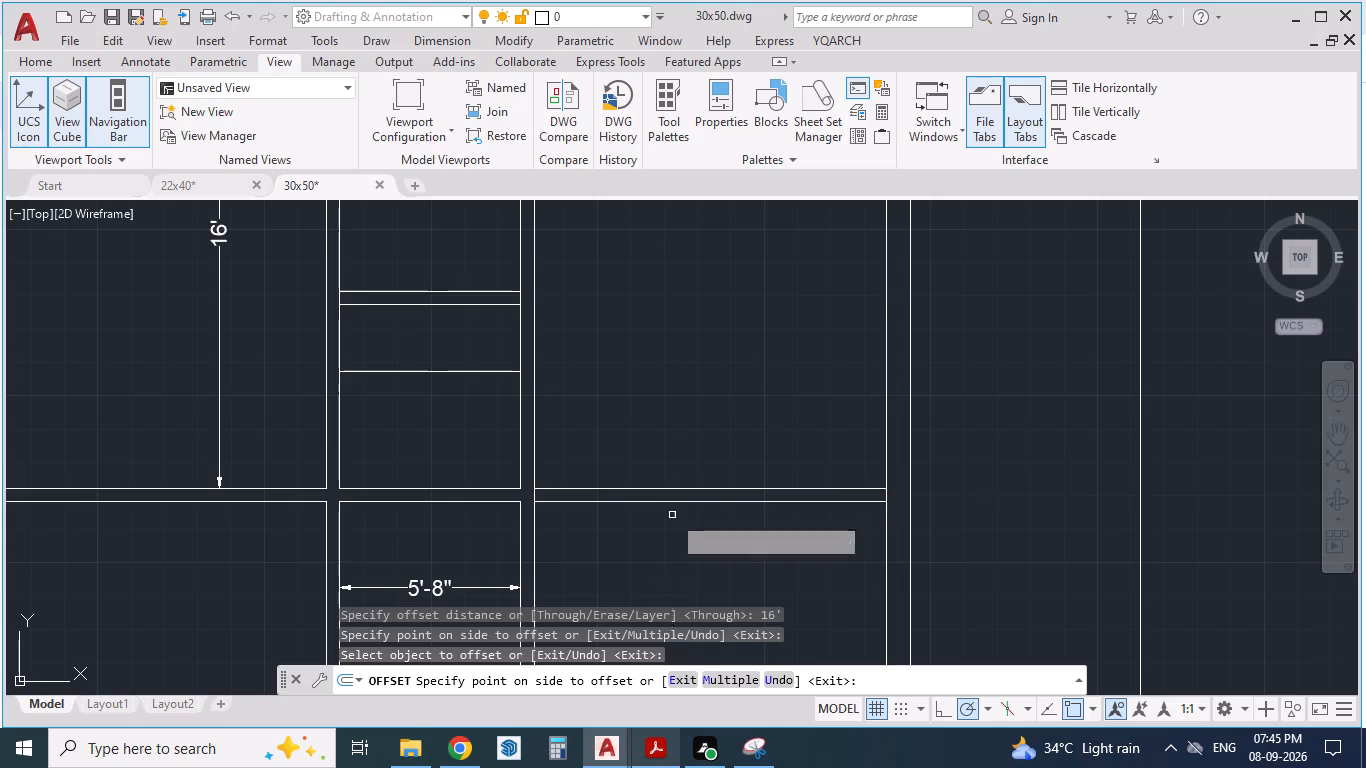
{"action": "left_click", "coordinate": [672, 515]}
{"action": "scroll", "coordinate": [718, 352], "scroll_direction": "down", "scroll_amount": 1}
Check the bedroom walls in the PDF, then extend both lines of the 5" wall above Bedroom-2 across the central strip to the kitchen wall.
{"action": "key", "text": "alt+Tab"}
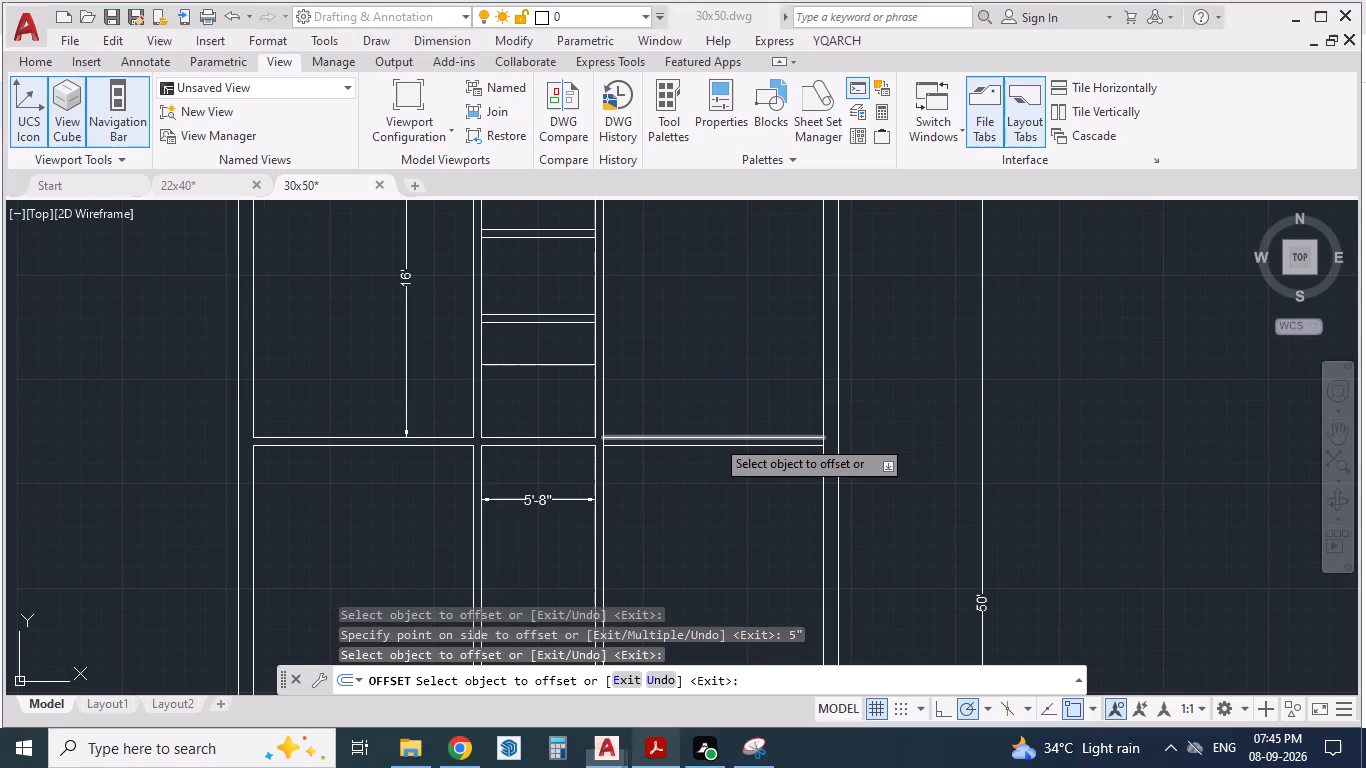
{"action": "key", "text": "alt+Tab"}
{"action": "key", "text": "alt+Tab"}
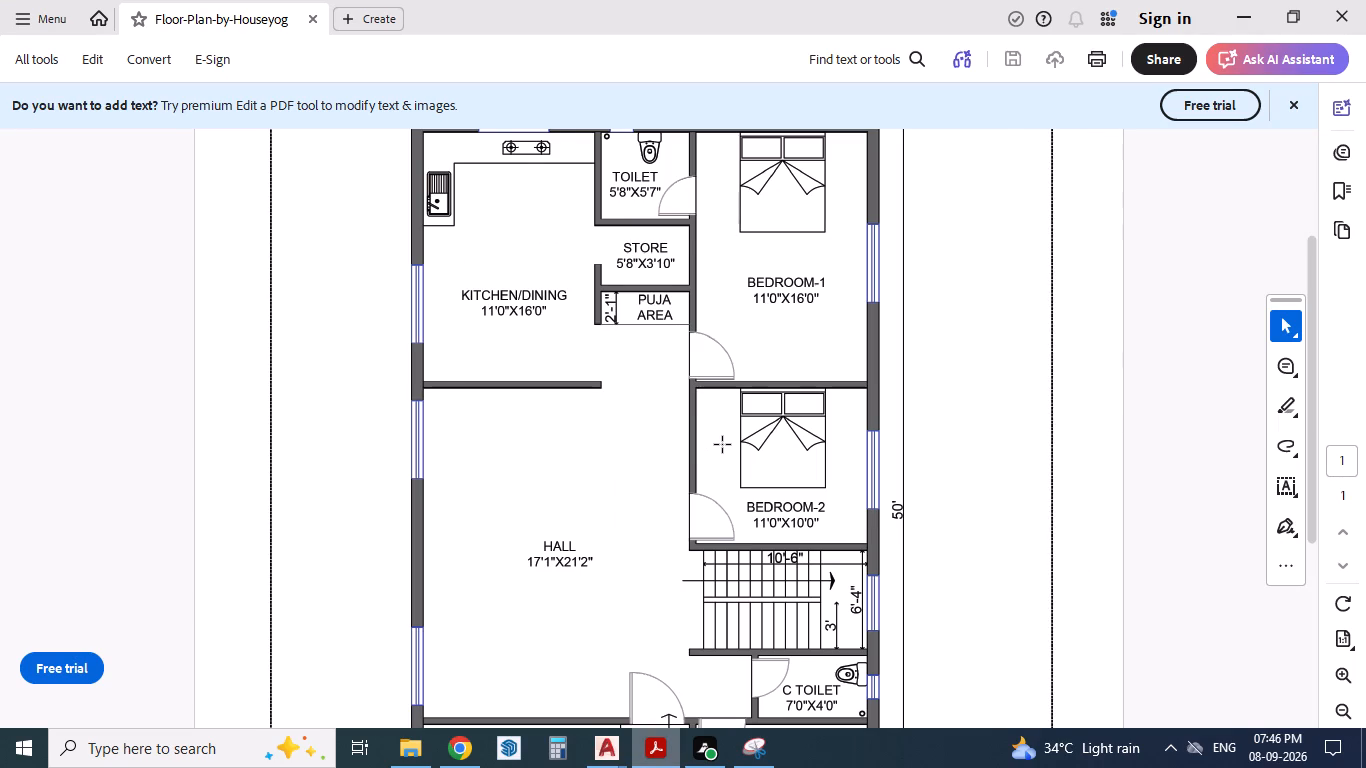
{"action": "scroll", "coordinate": [723, 445], "scroll_direction": "down", "scroll_amount": 1, "text": "ctrl"}
{"action": "key", "text": "alt+Tab"}
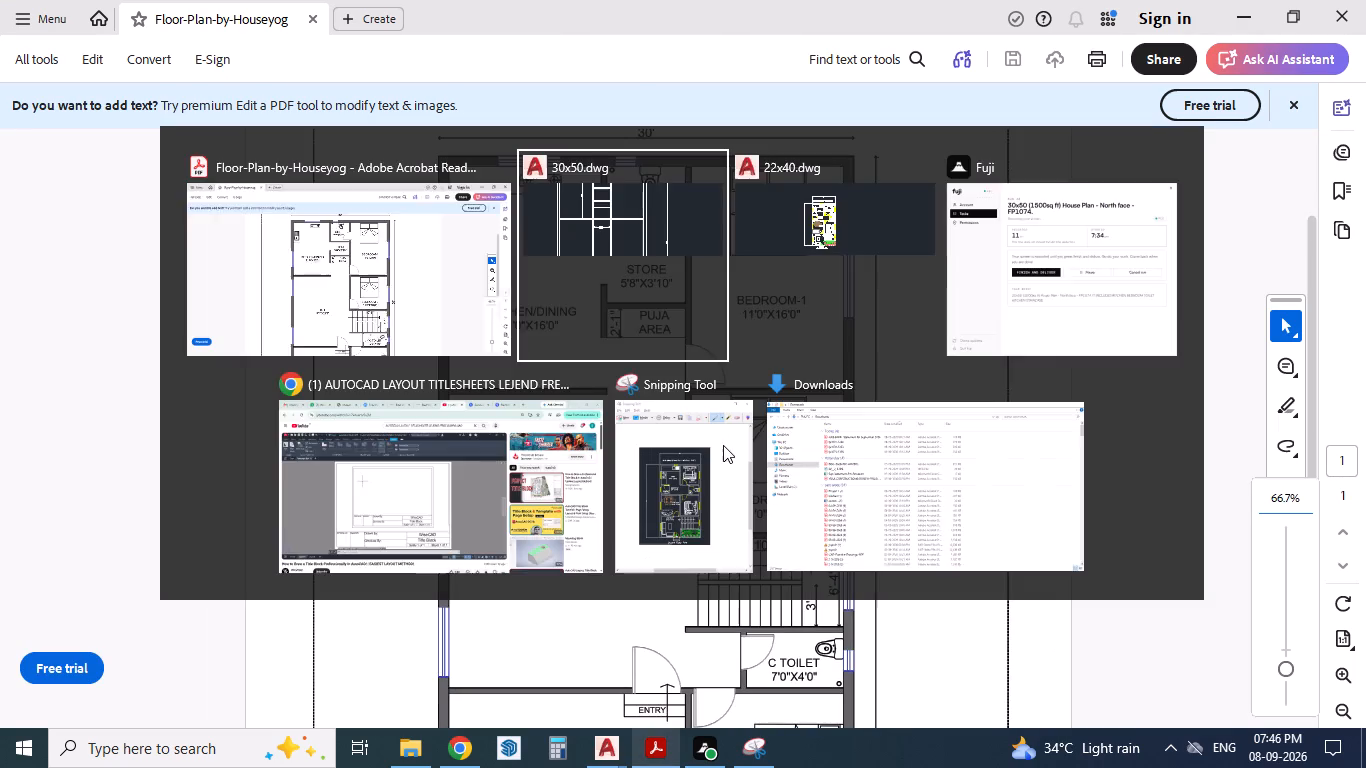
{"action": "scroll", "coordinate": [438, 475], "scroll_direction": "up", "scroll_amount": 1}
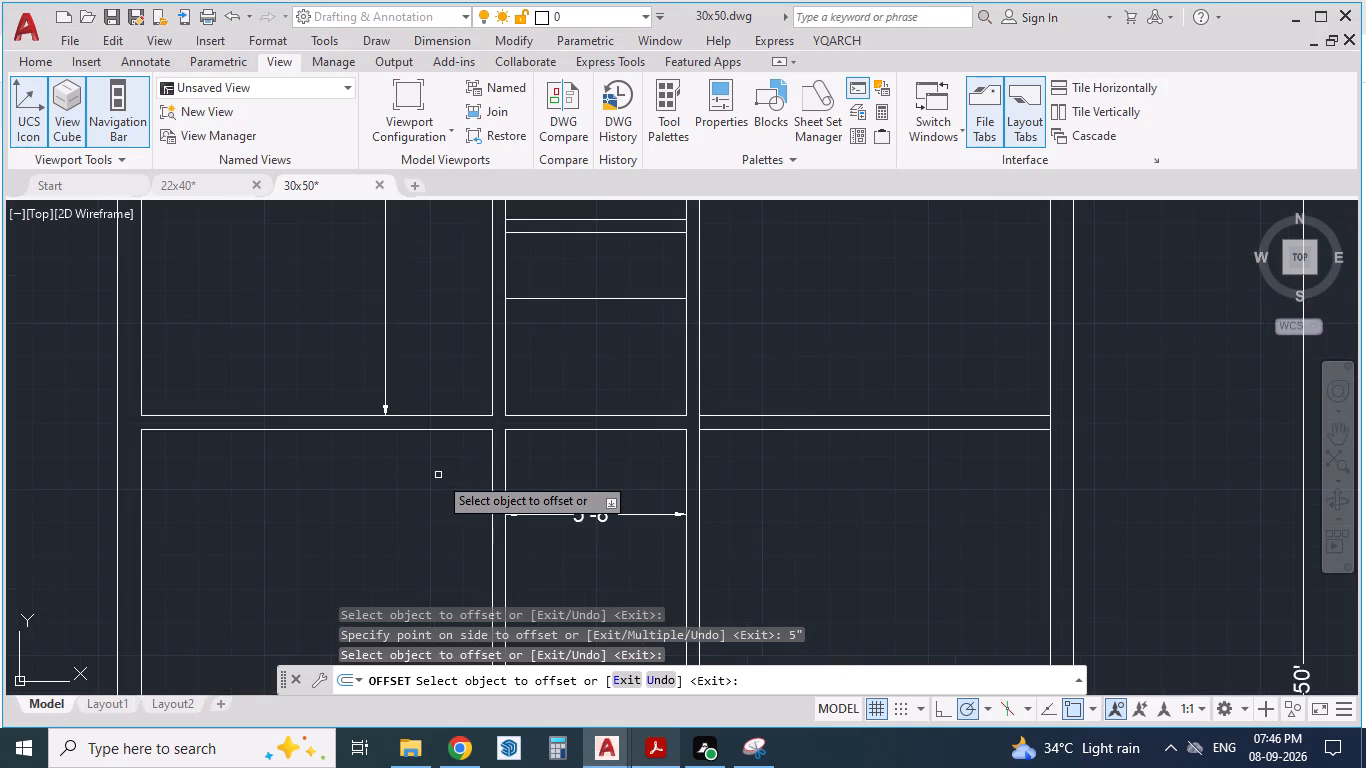
{"action": "scroll", "coordinate": [567, 440], "scroll_direction": "up", "scroll_amount": 1}
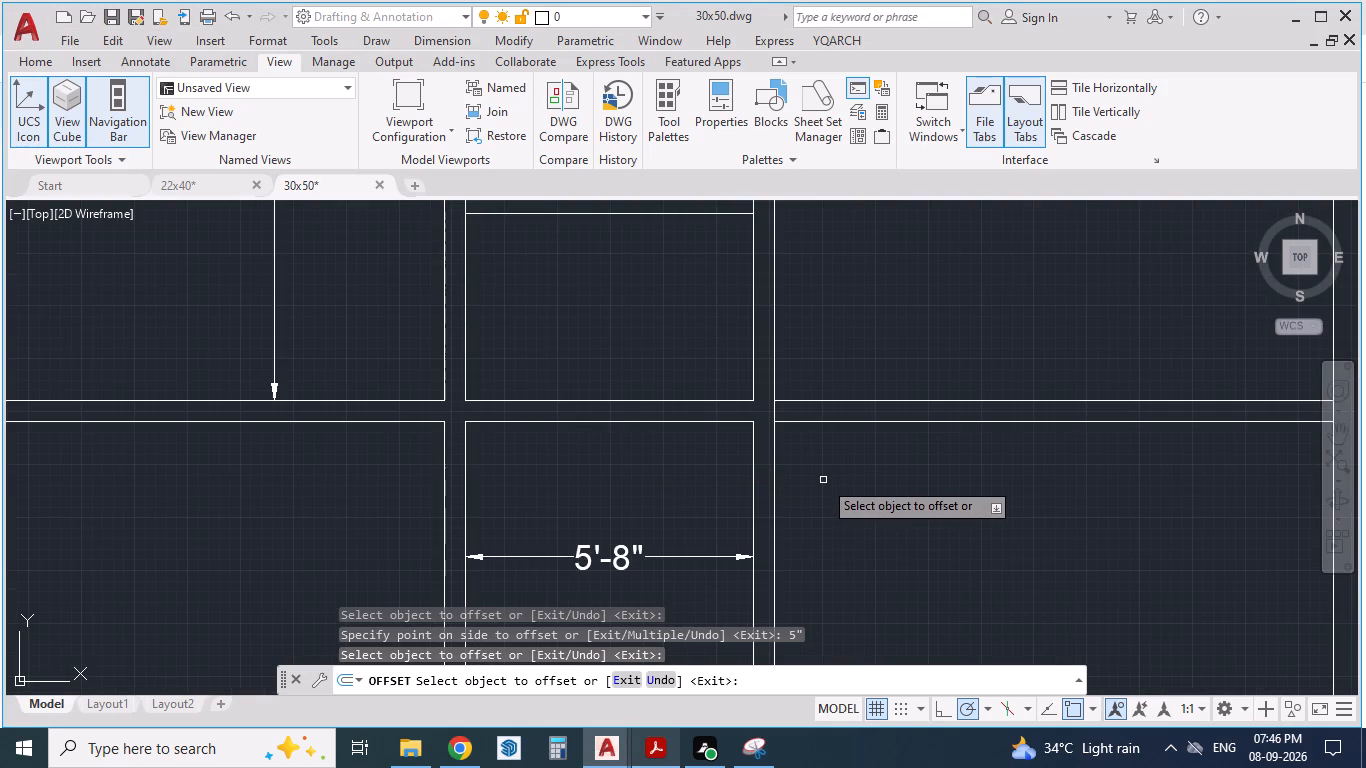
{"action": "key", "text": "Escape"}
{"action": "key", "text": "Escape"}
{"action": "type", "text": "EX"}
{"action": "key", "text": "Return"}
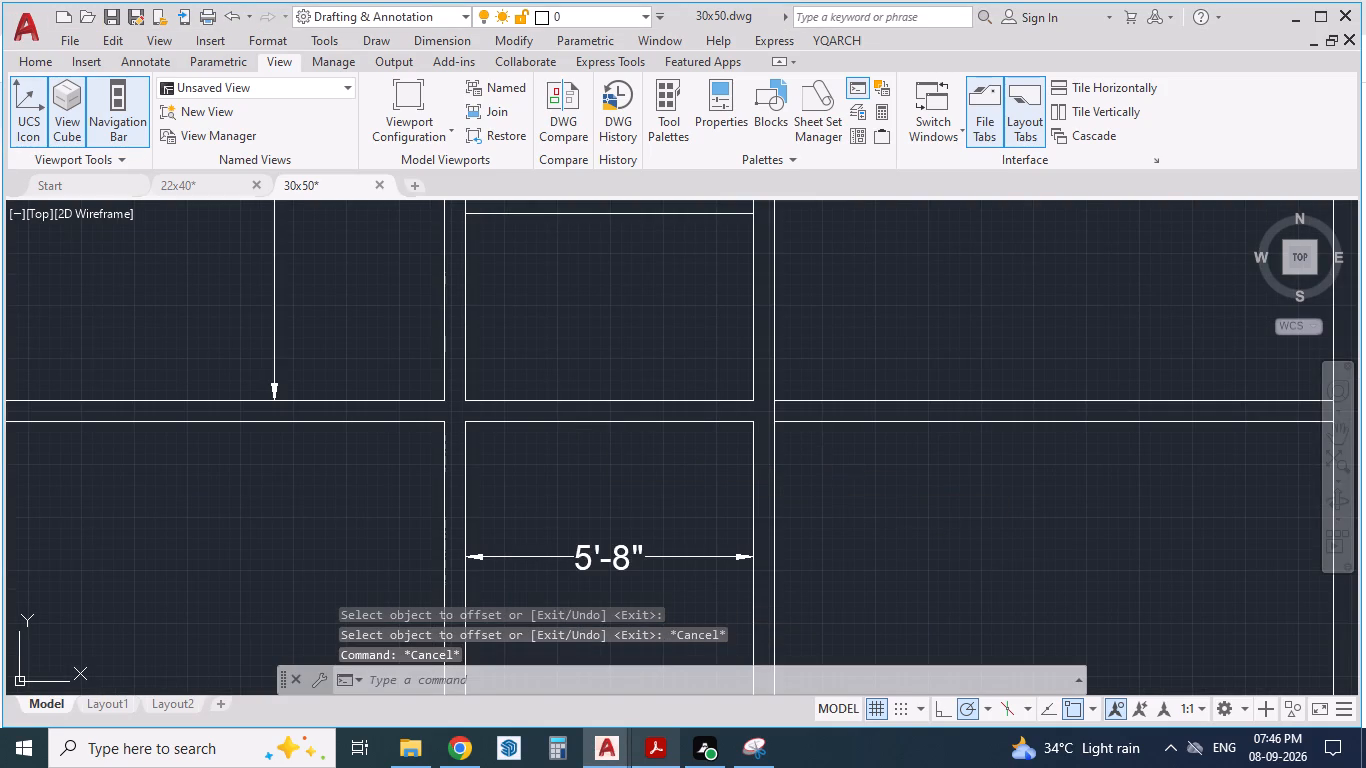
{"action": "left_click", "coordinate": [818, 418]}
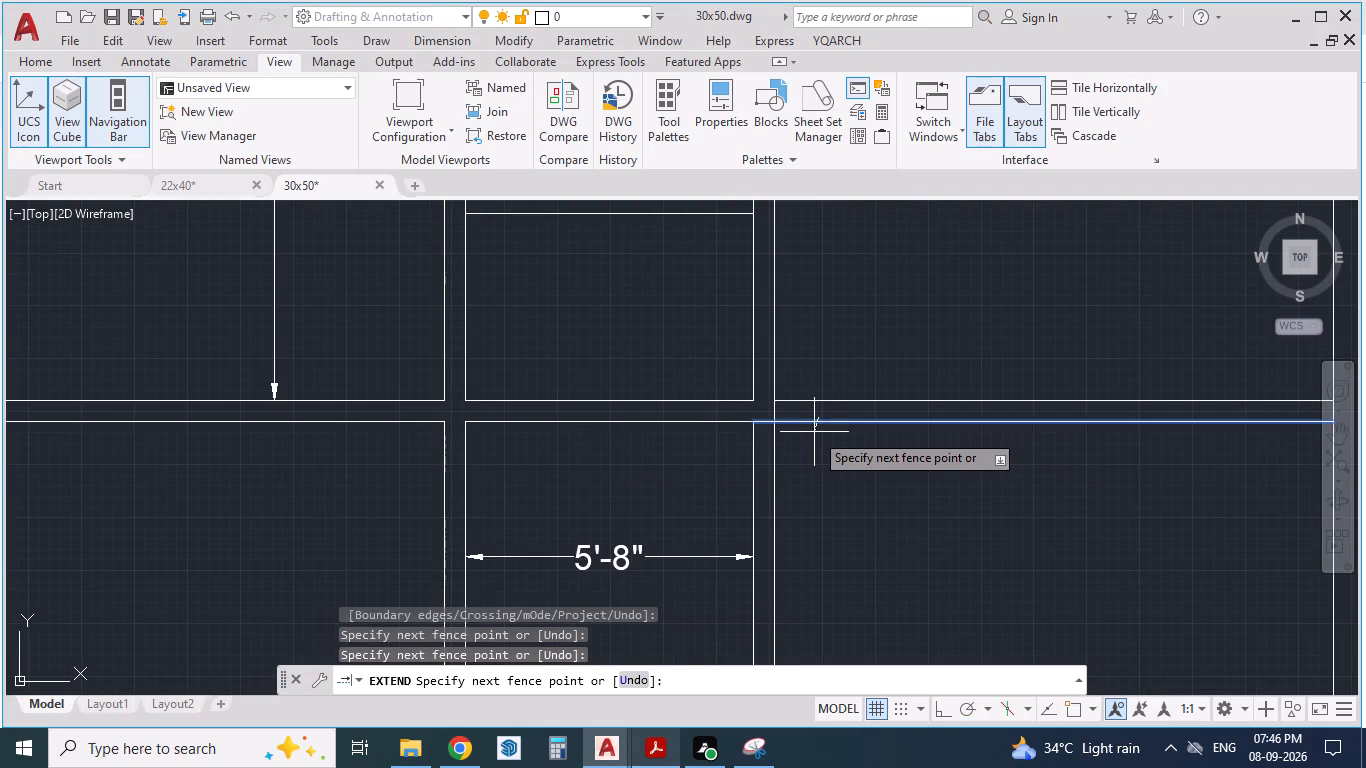
{"action": "left_click", "coordinate": [814, 432]}
{"action": "left_click", "coordinate": [809, 400]}
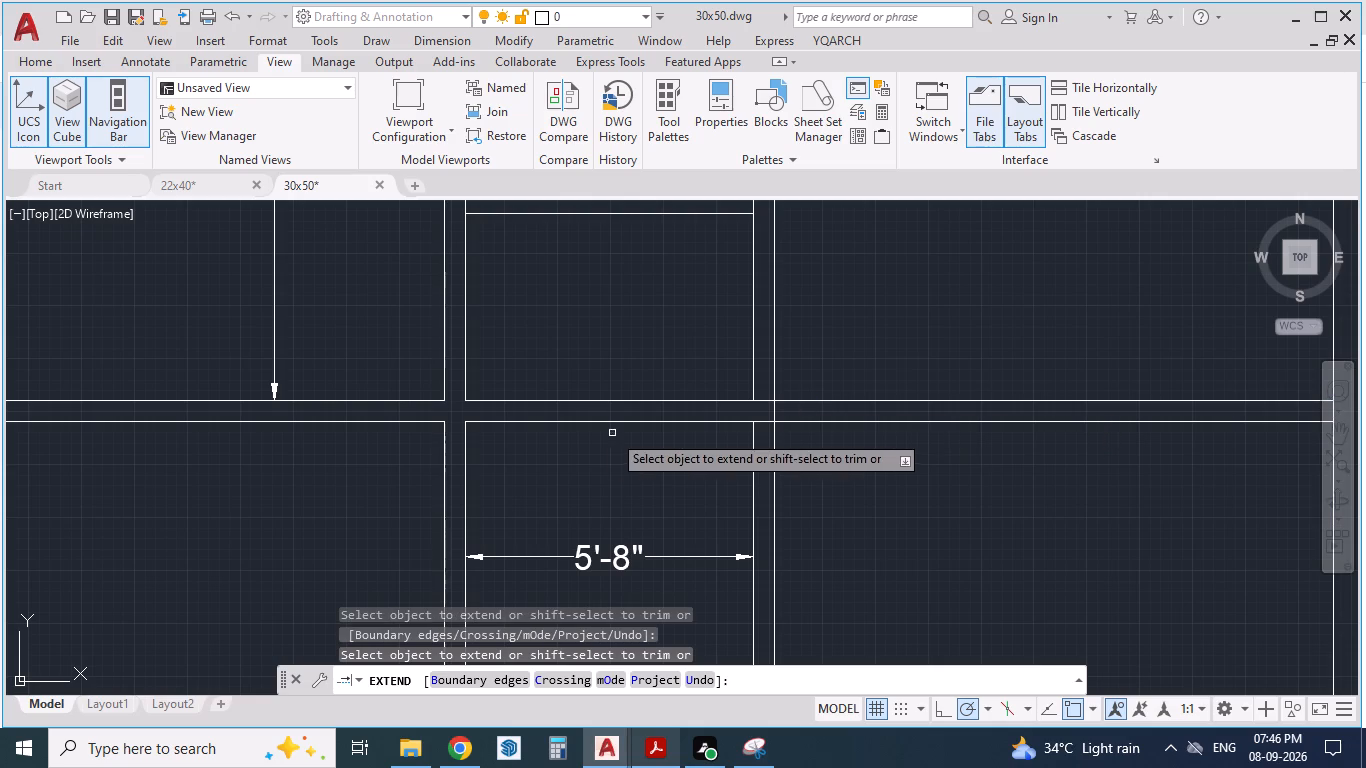
{"action": "left_click", "coordinate": [536, 422]}
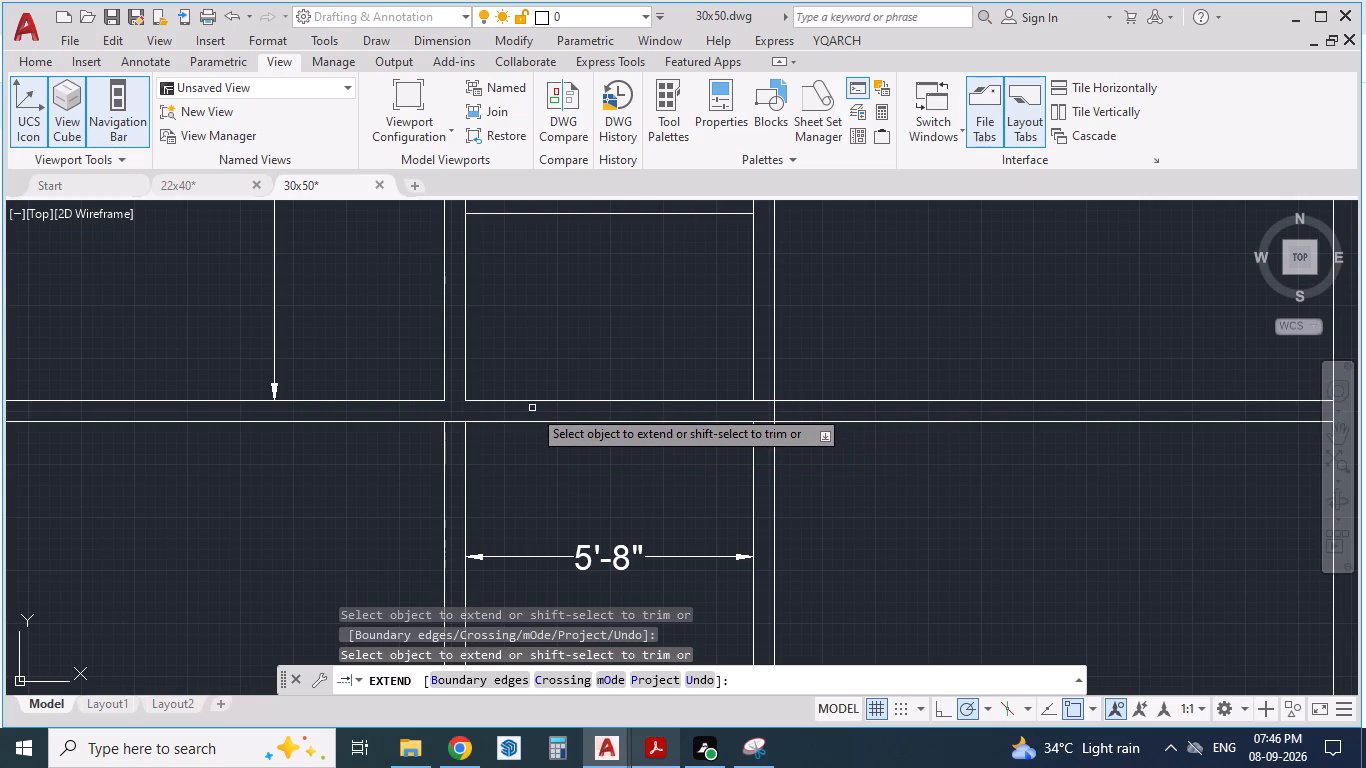
{"action": "left_click", "coordinate": [529, 403]}
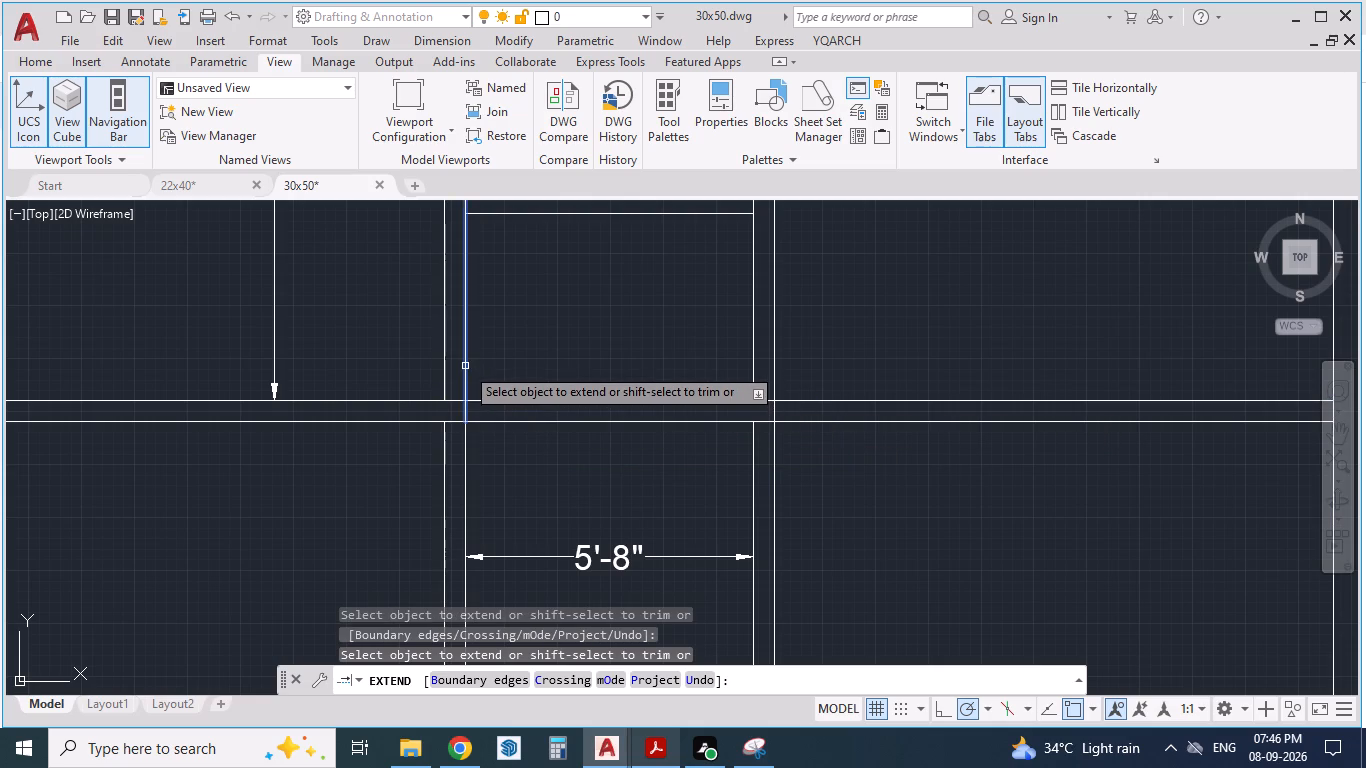
Extend the upper vertical wall lines on both sides of the central strip down through the horizontal wall gap.
{"action": "left_click", "coordinate": [465, 366]}
{"action": "left_click", "coordinate": [442, 356]}
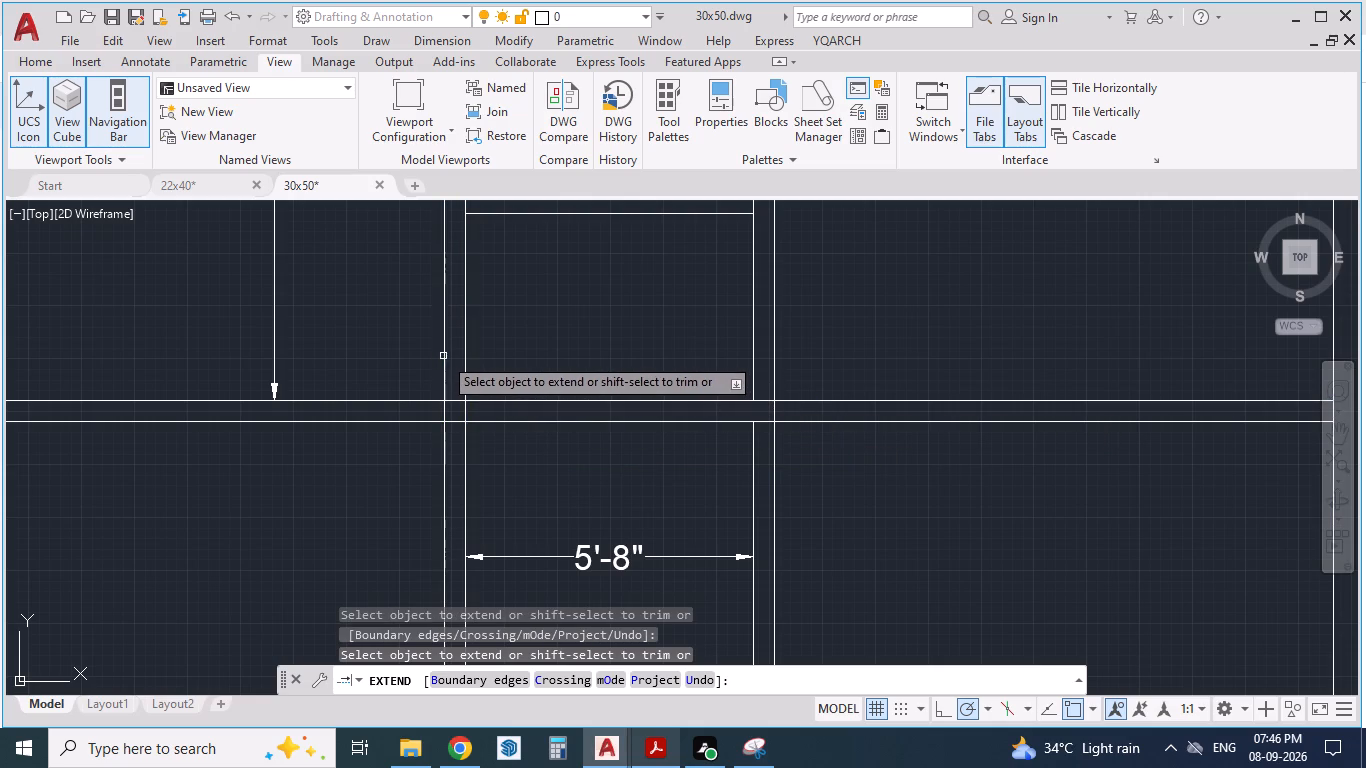
{"action": "left_click", "coordinate": [753, 367]}
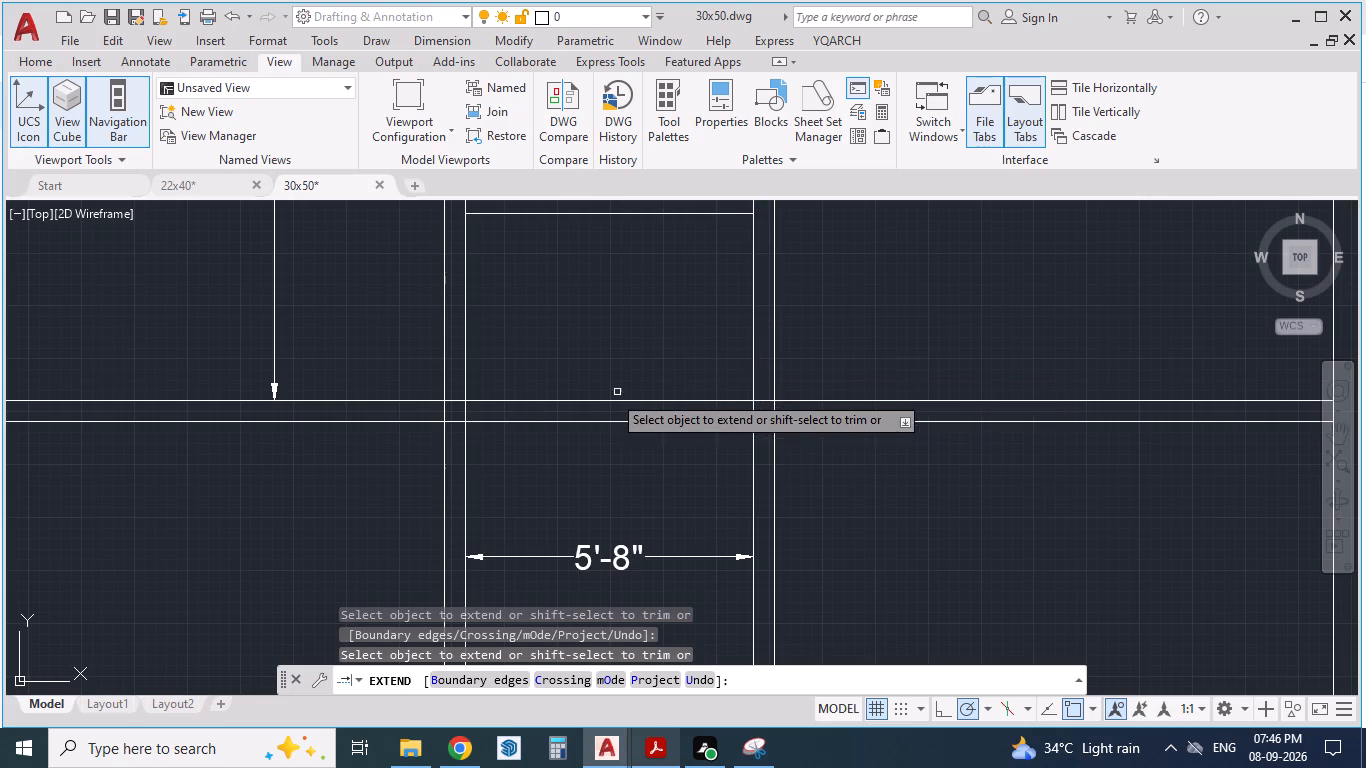
Examine the lower half of the PDF plan, covering the hall, Bedroom-2, stairs, common toilet, parking and Bedroom-3 with their sizes.
{"action": "scroll", "coordinate": [601, 400], "scroll_direction": "down", "scroll_amount": 4}
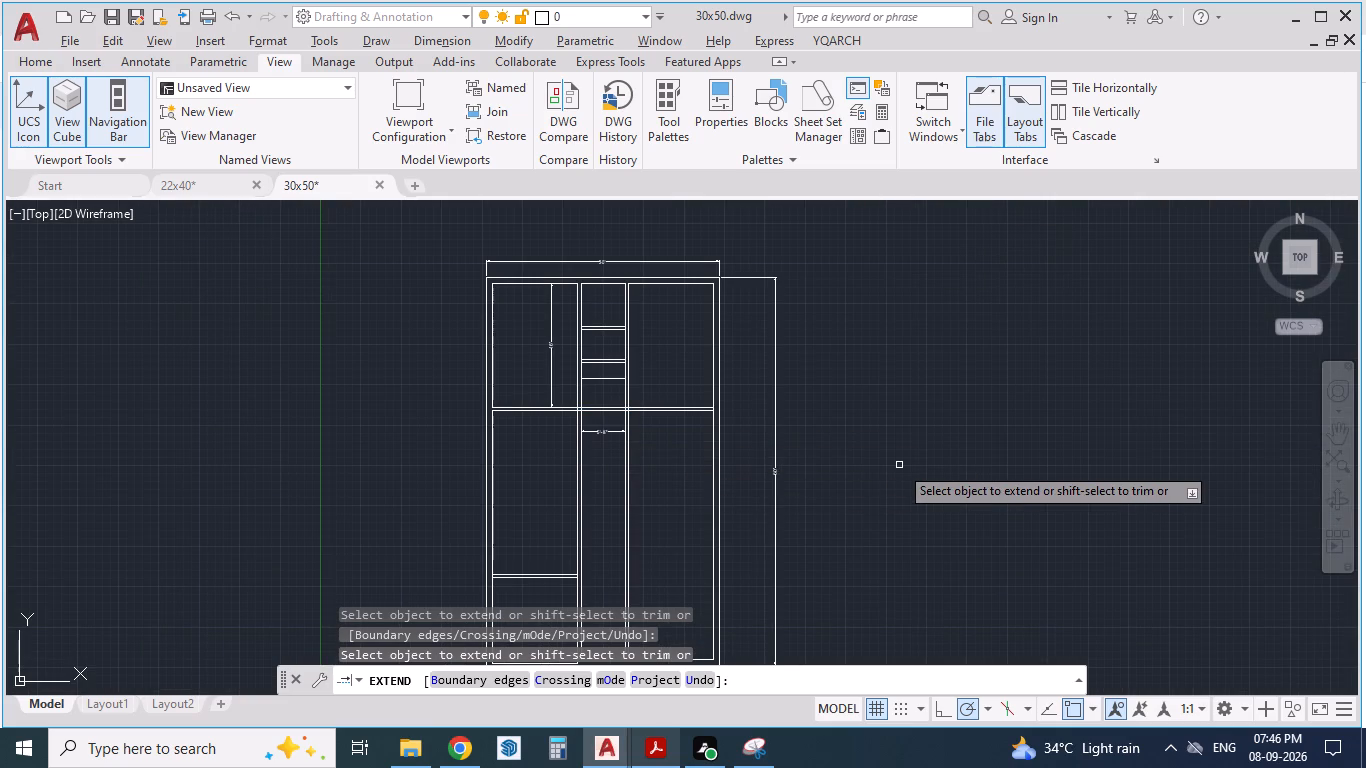
{"action": "key", "text": "alt+Tab"}
{"action": "key", "text": "alt+Tab"}
{"action": "key", "text": "alt+Tab"}
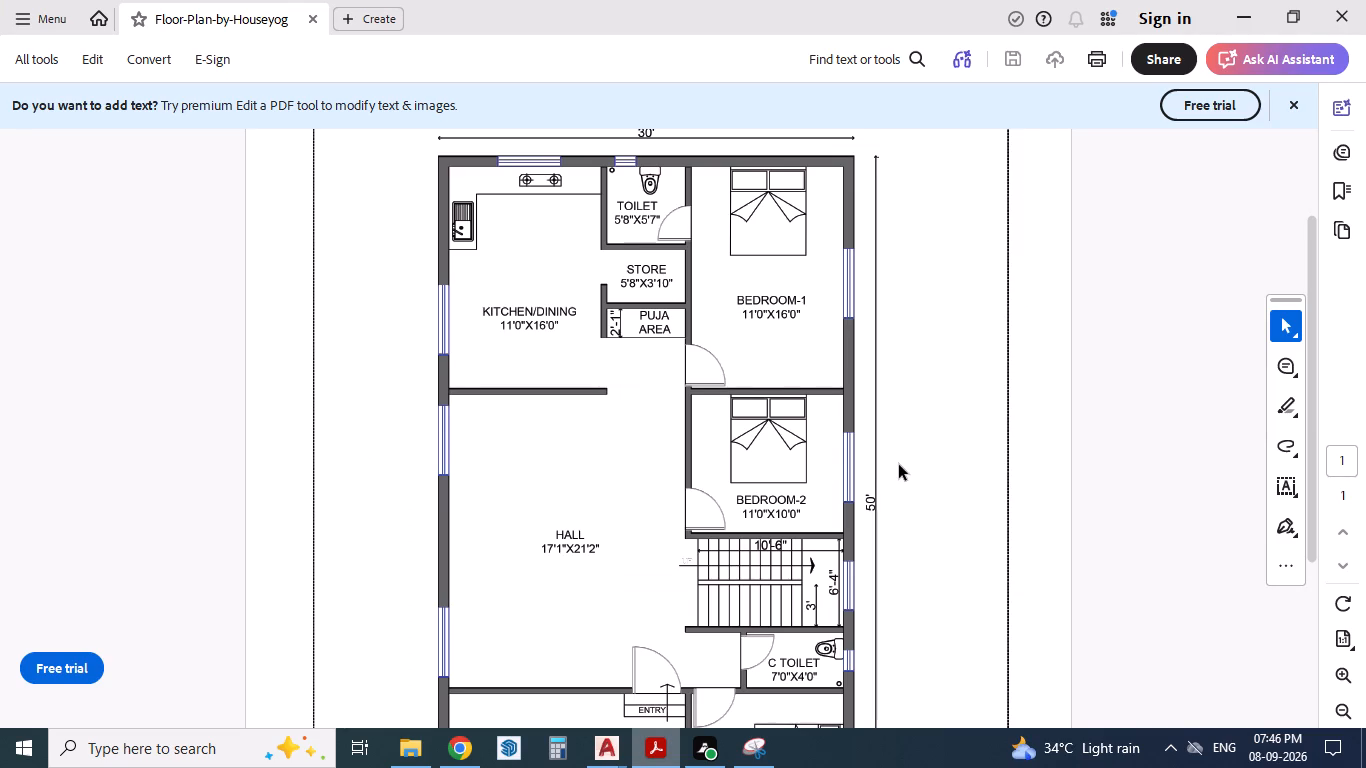
{"action": "scroll", "coordinate": [707, 398], "scroll_direction": "down", "scroll_amount": 4}
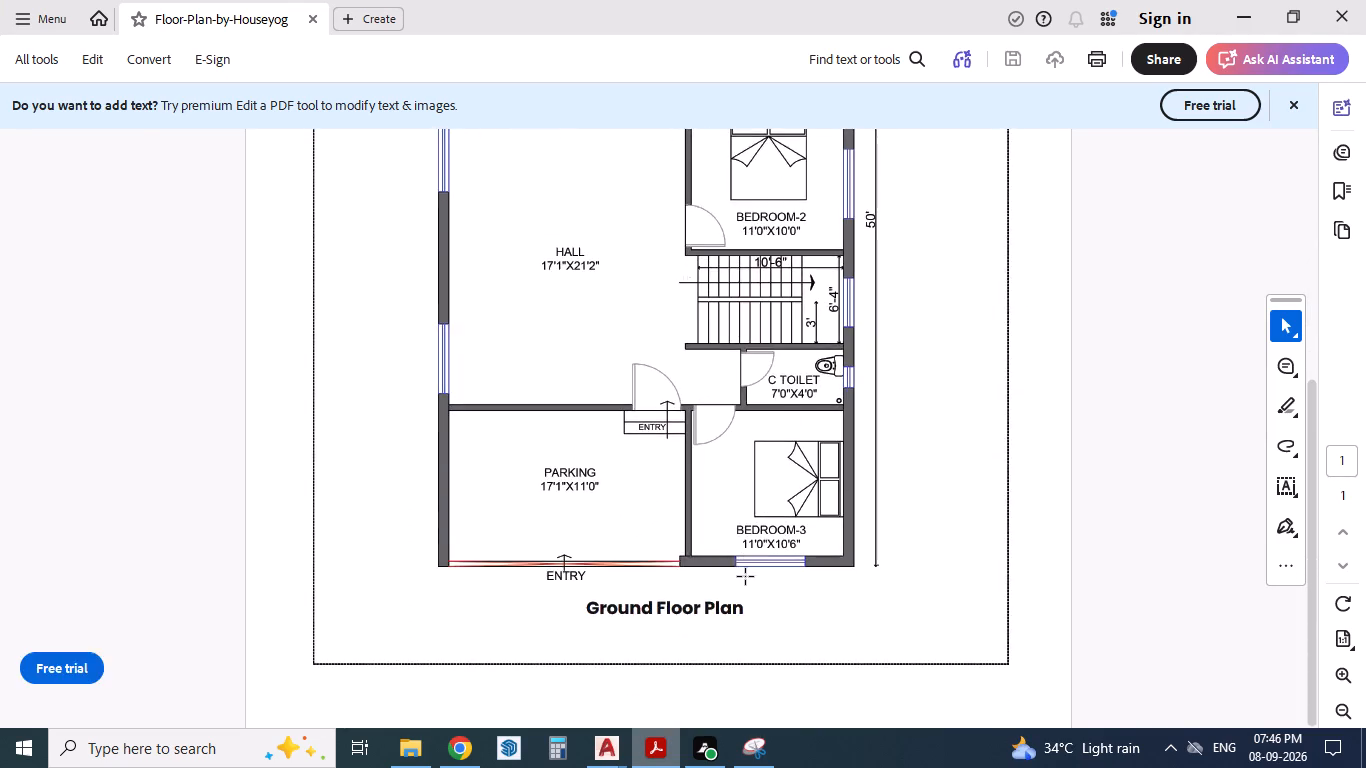
{"action": "scroll", "coordinate": [746, 577], "scroll_direction": "up", "scroll_amount": 2, "text": "ctrl"}
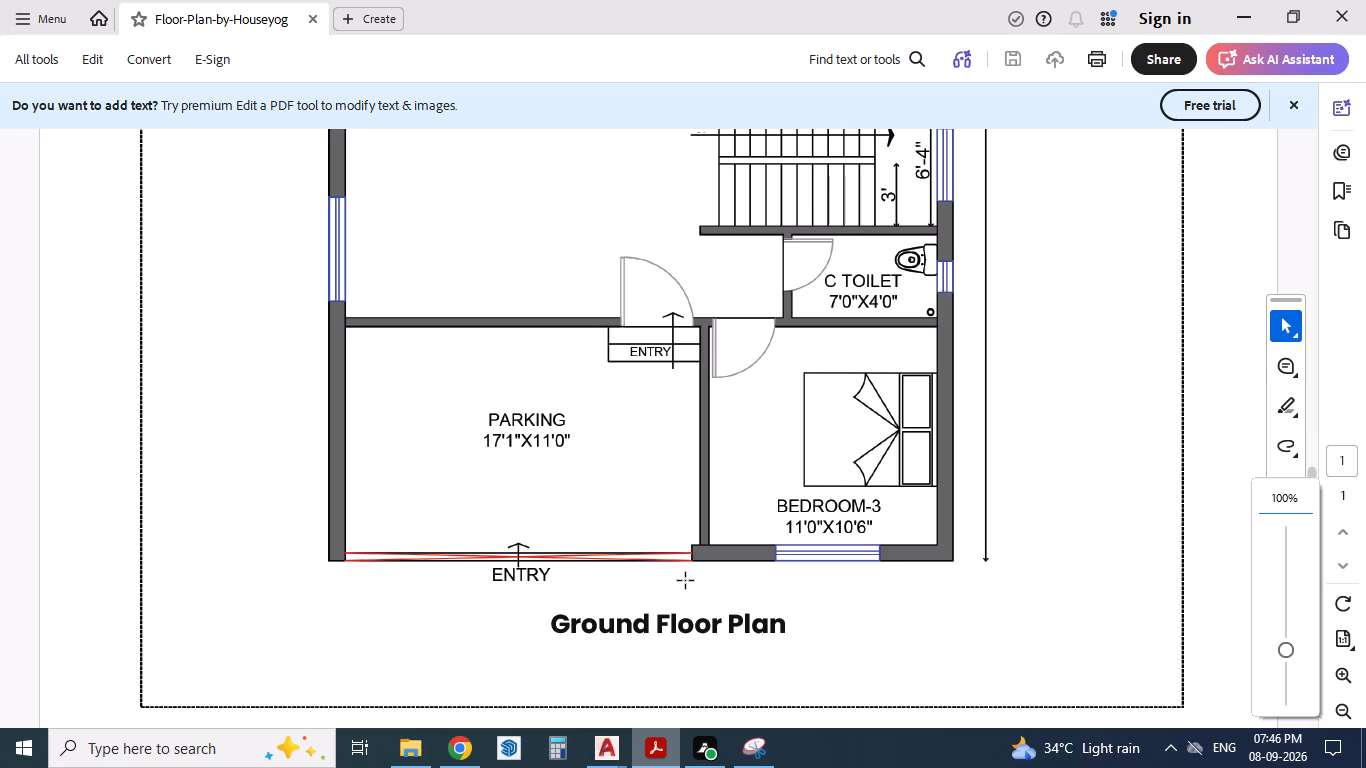
{"action": "scroll", "coordinate": [647, 590], "scroll_direction": "down", "scroll_amount": 2, "text": "ctrl"}
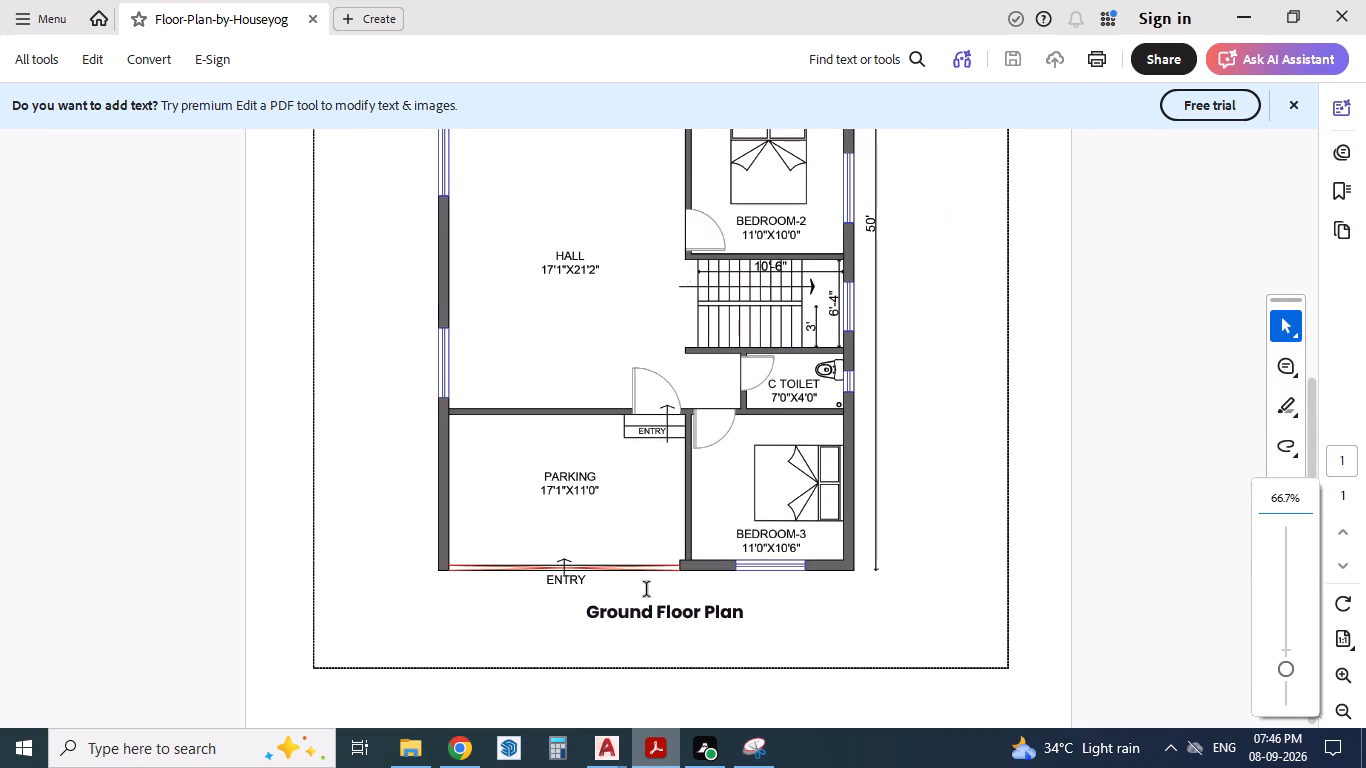
{"action": "scroll", "coordinate": [647, 590], "scroll_direction": "down", "scroll_amount": 1}
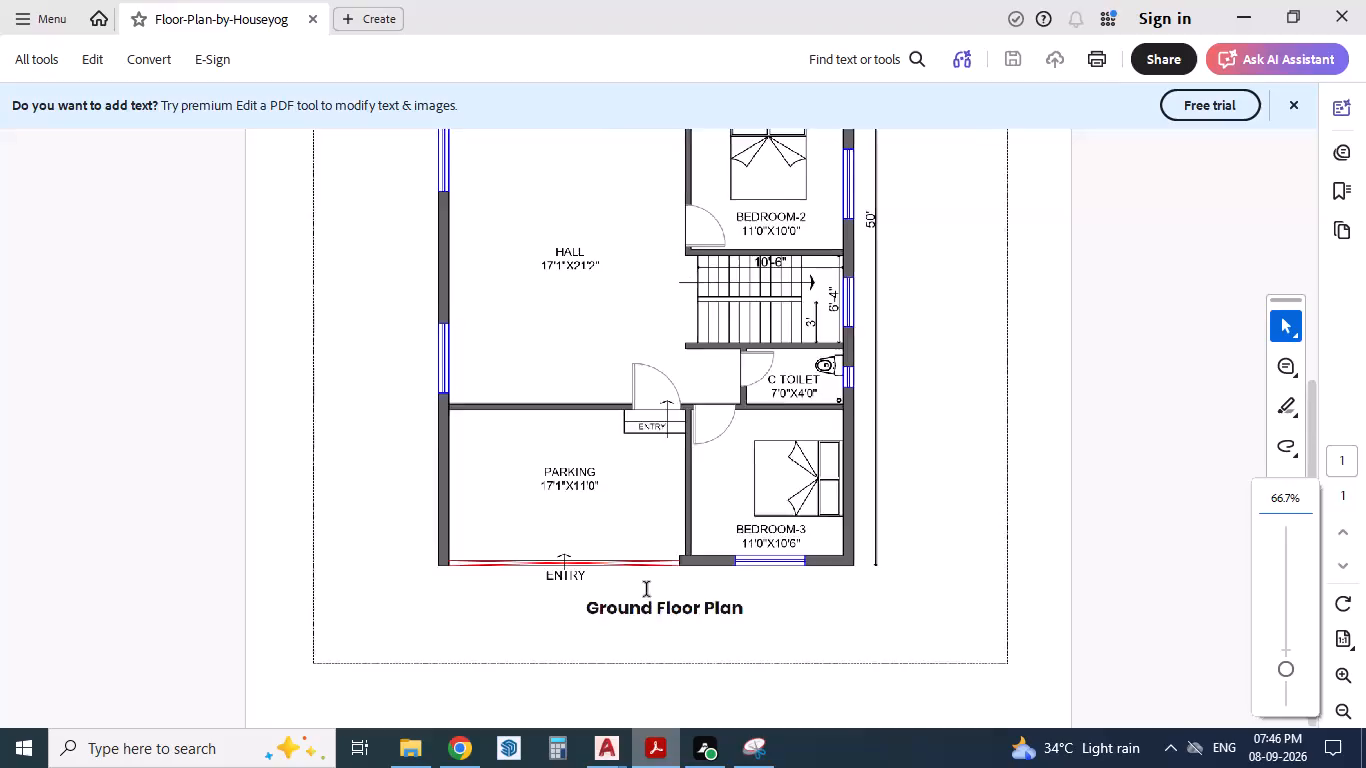
{"action": "scroll", "coordinate": [647, 590], "scroll_direction": "up", "scroll_amount": 3}
{"action": "scroll", "coordinate": [647, 590], "scroll_direction": "down", "scroll_amount": 2}
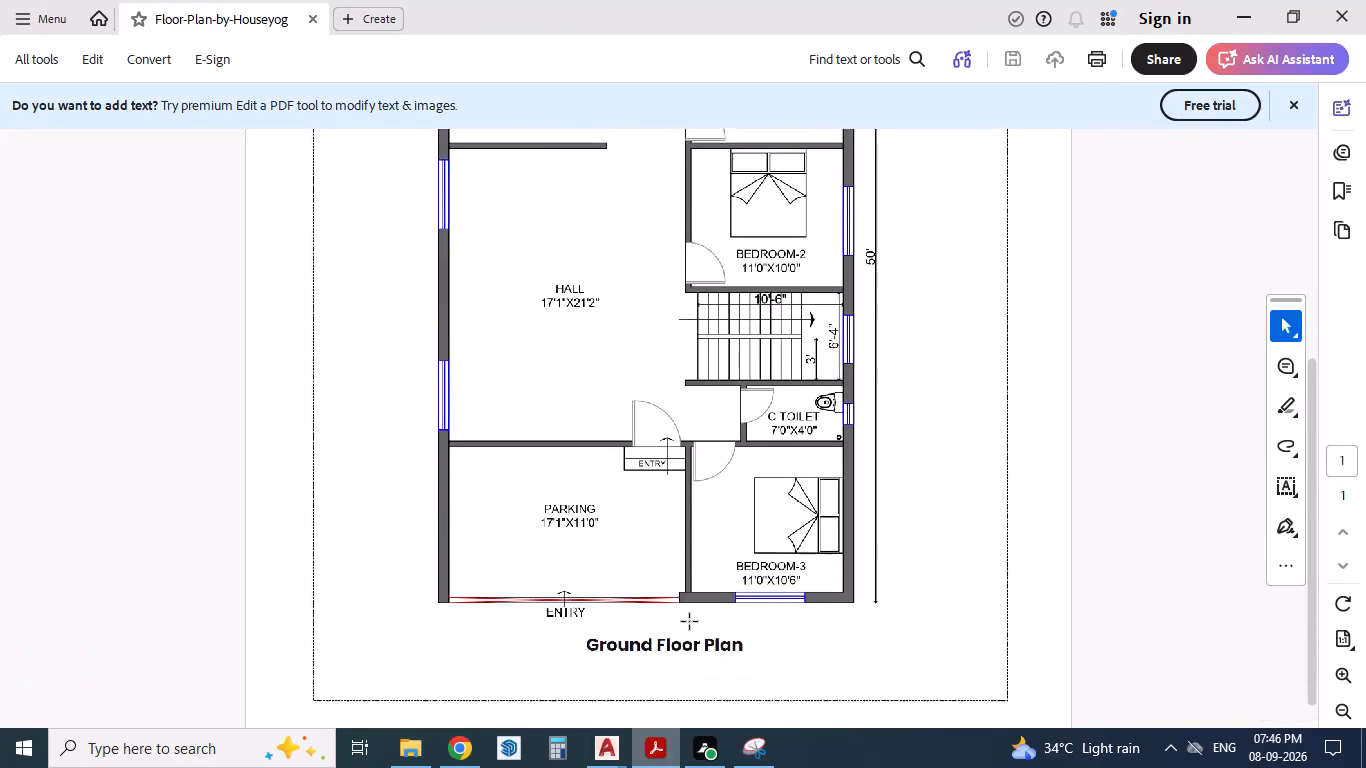
{"action": "left_click", "coordinate": [653, 744]}
End the Extend command and save the 30x50 drawing.
{"action": "scroll", "coordinate": [558, 453], "scroll_direction": "down", "scroll_amount": 2}
{"action": "scroll", "coordinate": [610, 523], "scroll_direction": "up", "scroll_amount": 1}
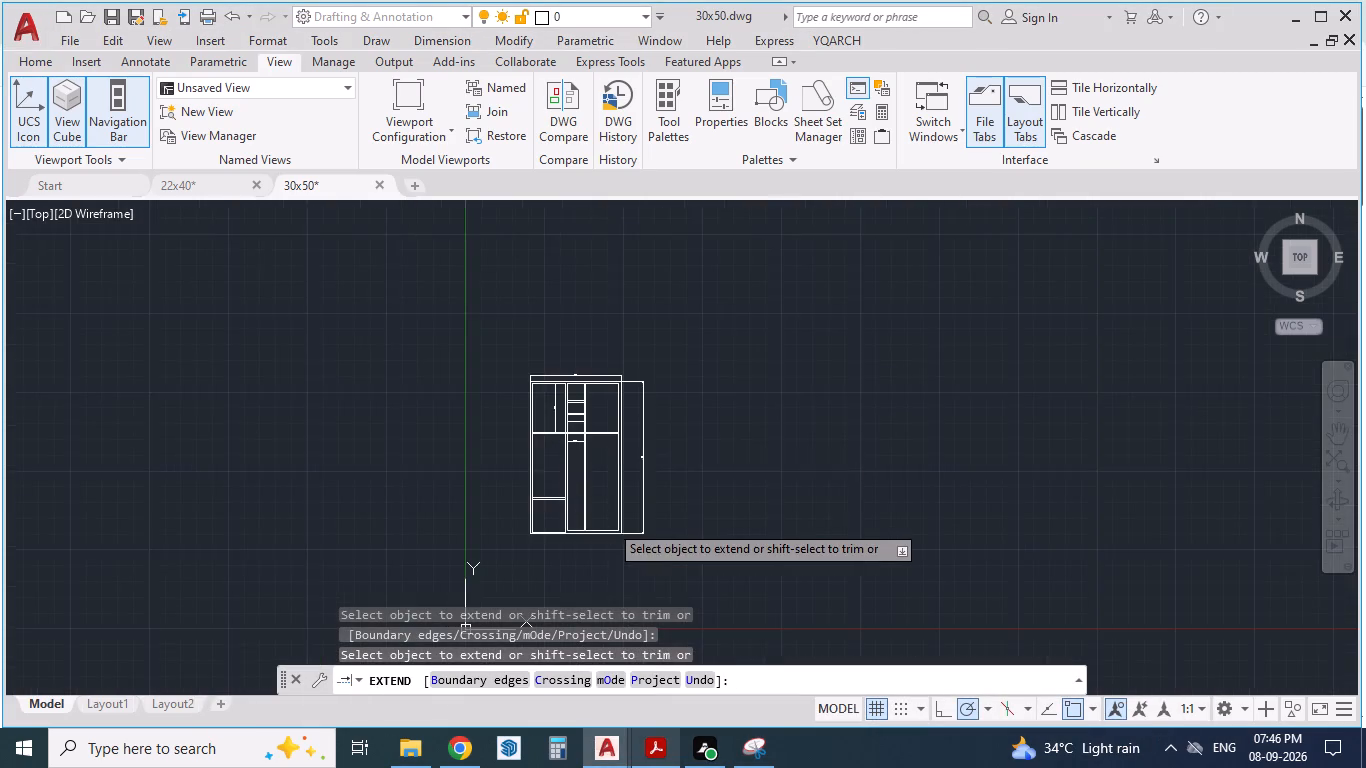
{"action": "scroll", "coordinate": [610, 523], "scroll_direction": "up", "scroll_amount": 1}
{"action": "key", "text": "ctrl+s"}
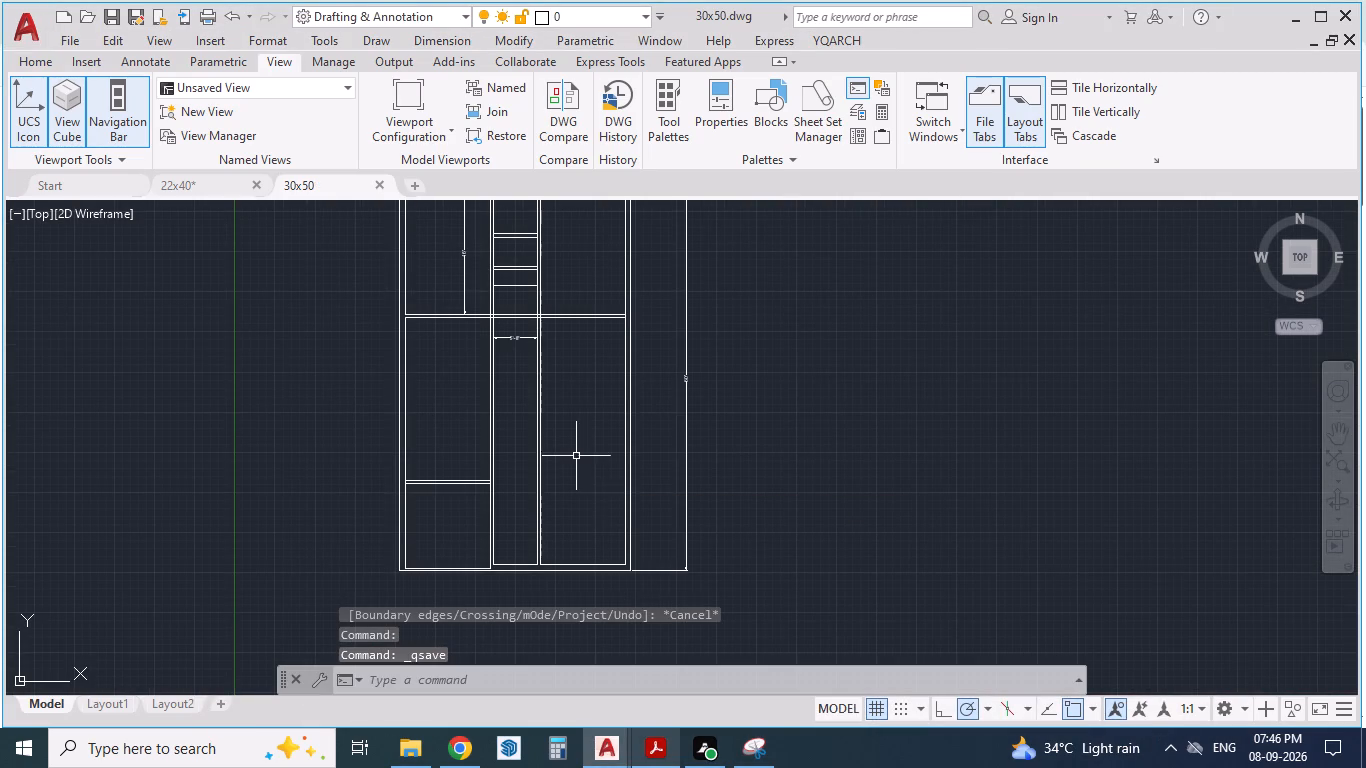
Compare the drawn upper rooms with the PDF plan's kitchen, toilet, store, puja and bedroom wall layout.
{"action": "scroll", "coordinate": [576, 456], "scroll_direction": "down", "scroll_amount": 2}
{"action": "scroll", "coordinate": [557, 355], "scroll_direction": "up", "scroll_amount": 3}
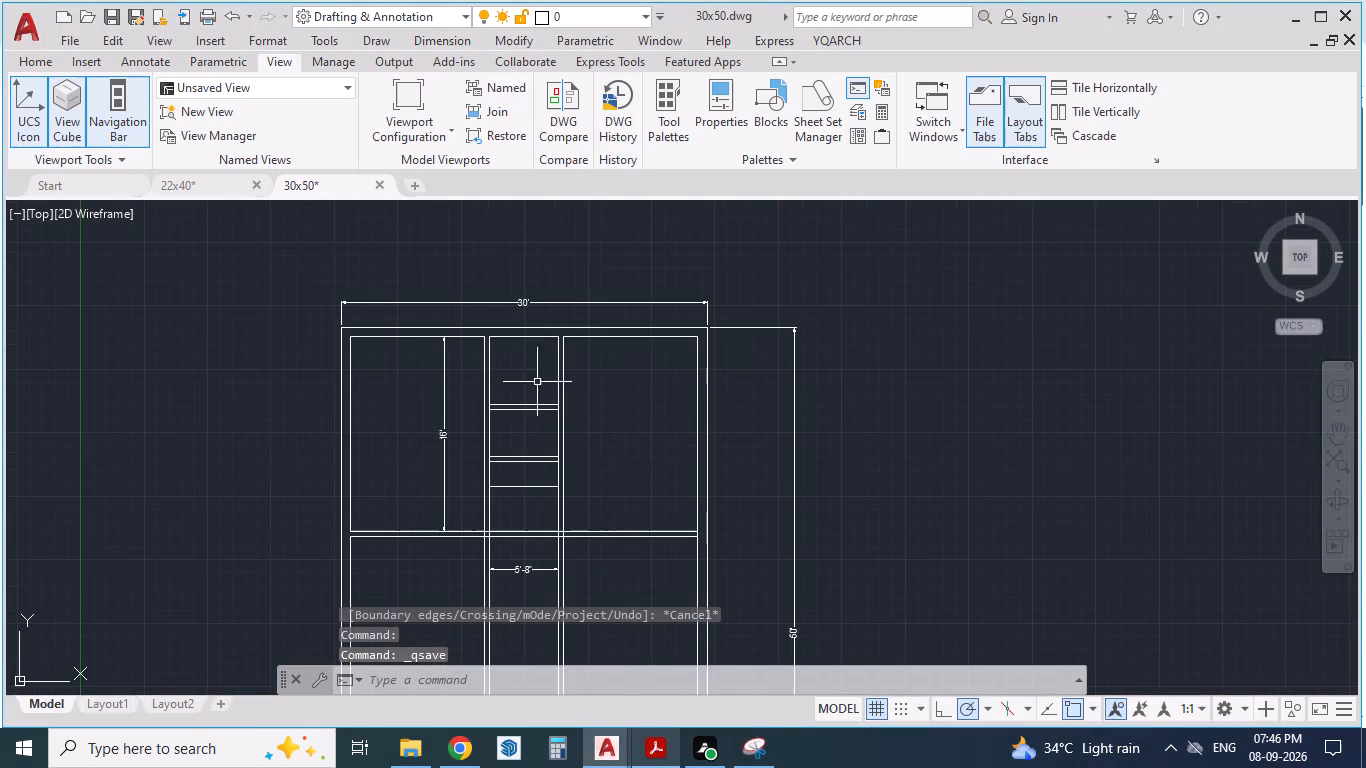
{"action": "left_click", "coordinate": [663, 755]}
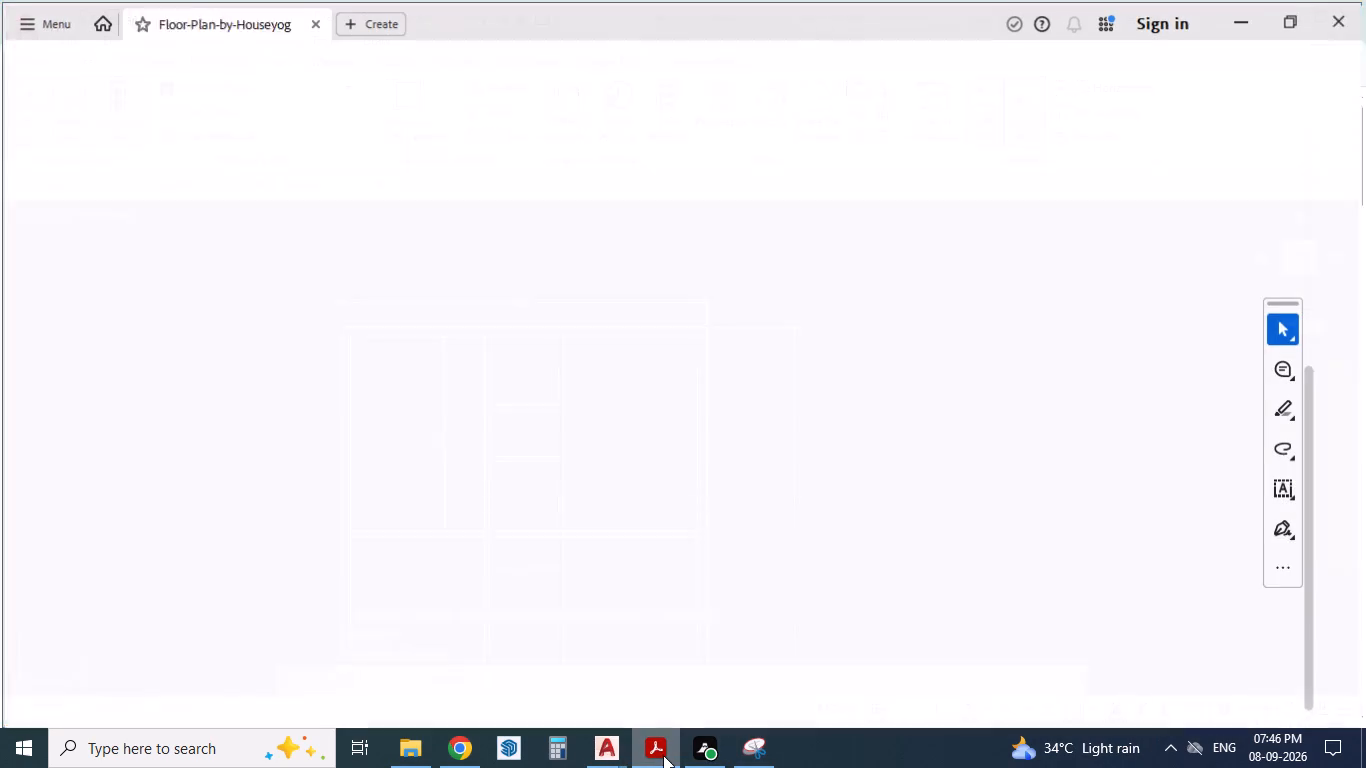
{"action": "scroll", "coordinate": [630, 566], "scroll_direction": "up", "scroll_amount": 5}
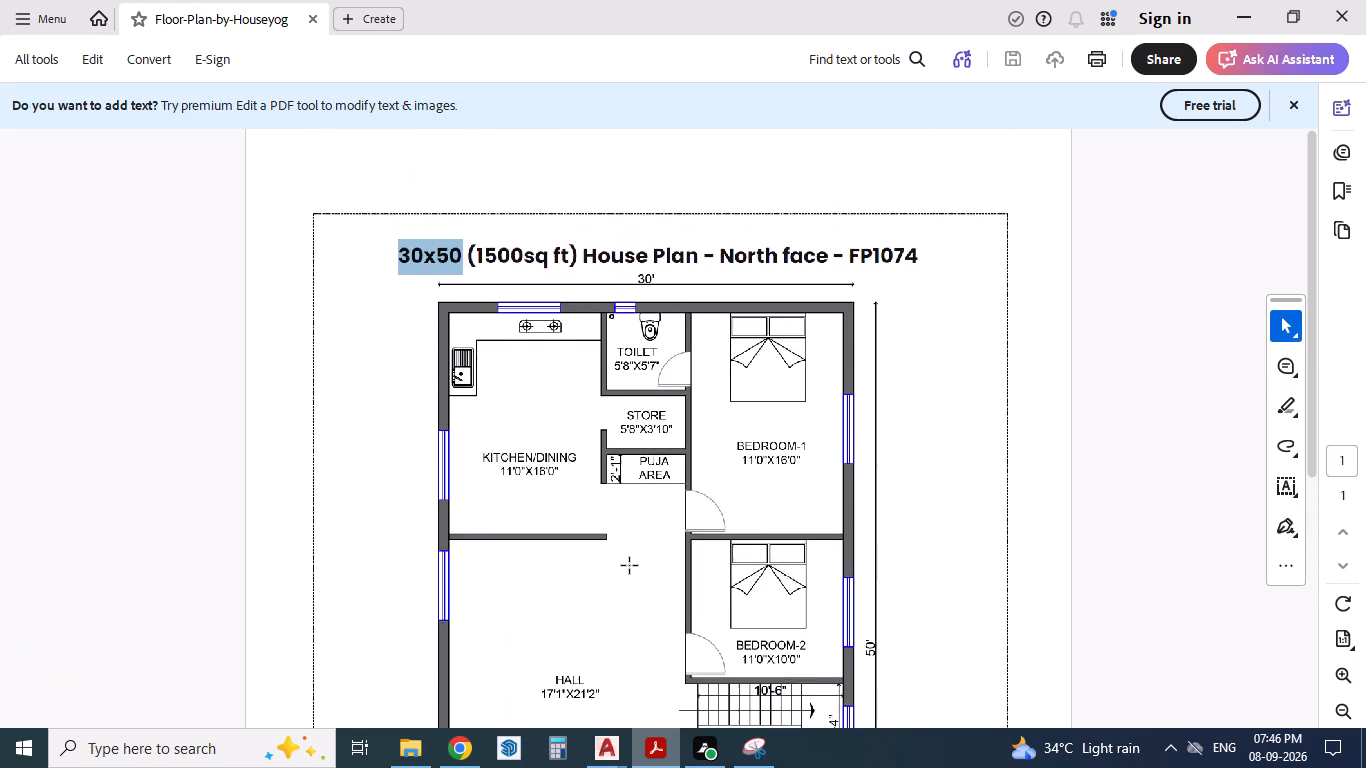
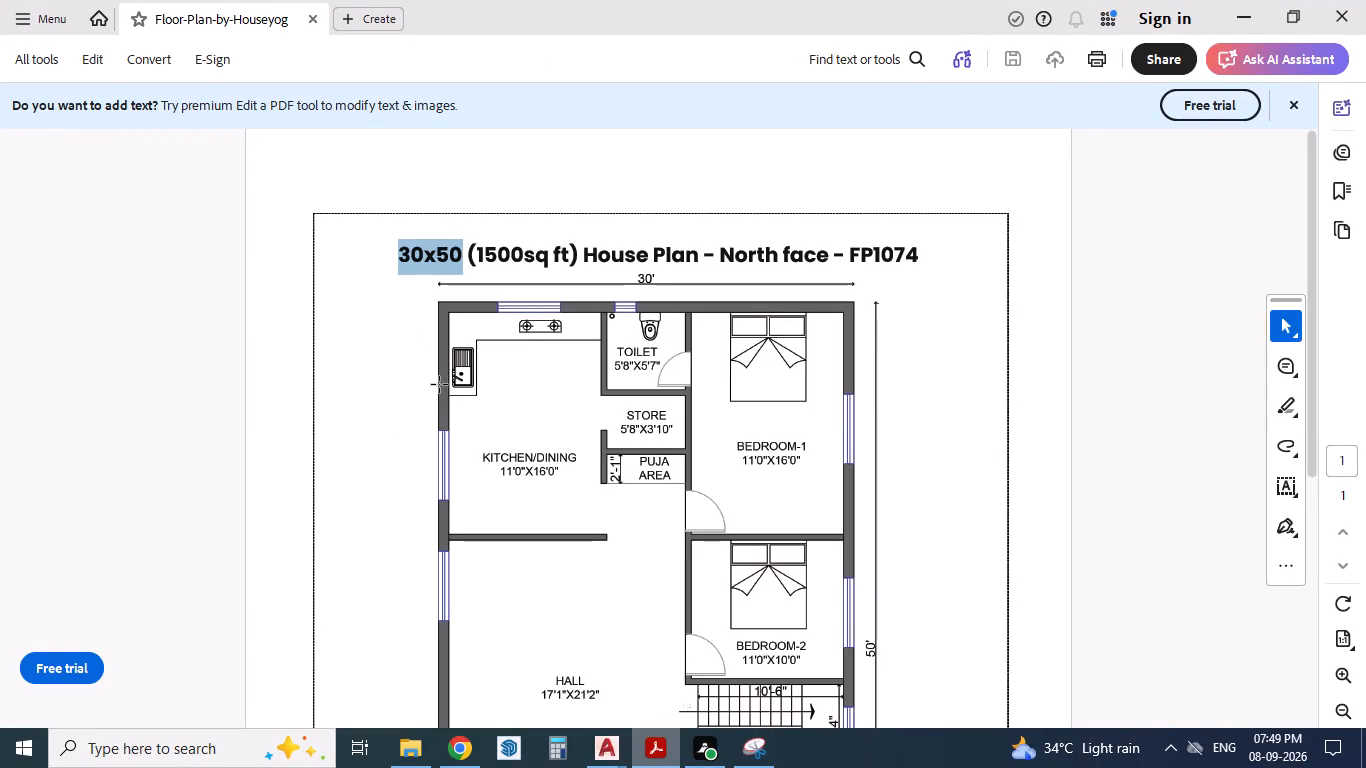
Compare the drawn walls with the PDF plan's Bedroom-1, Bedroom-2, stairs and hall layout.
{"action": "key", "text": "alt+Tab"}
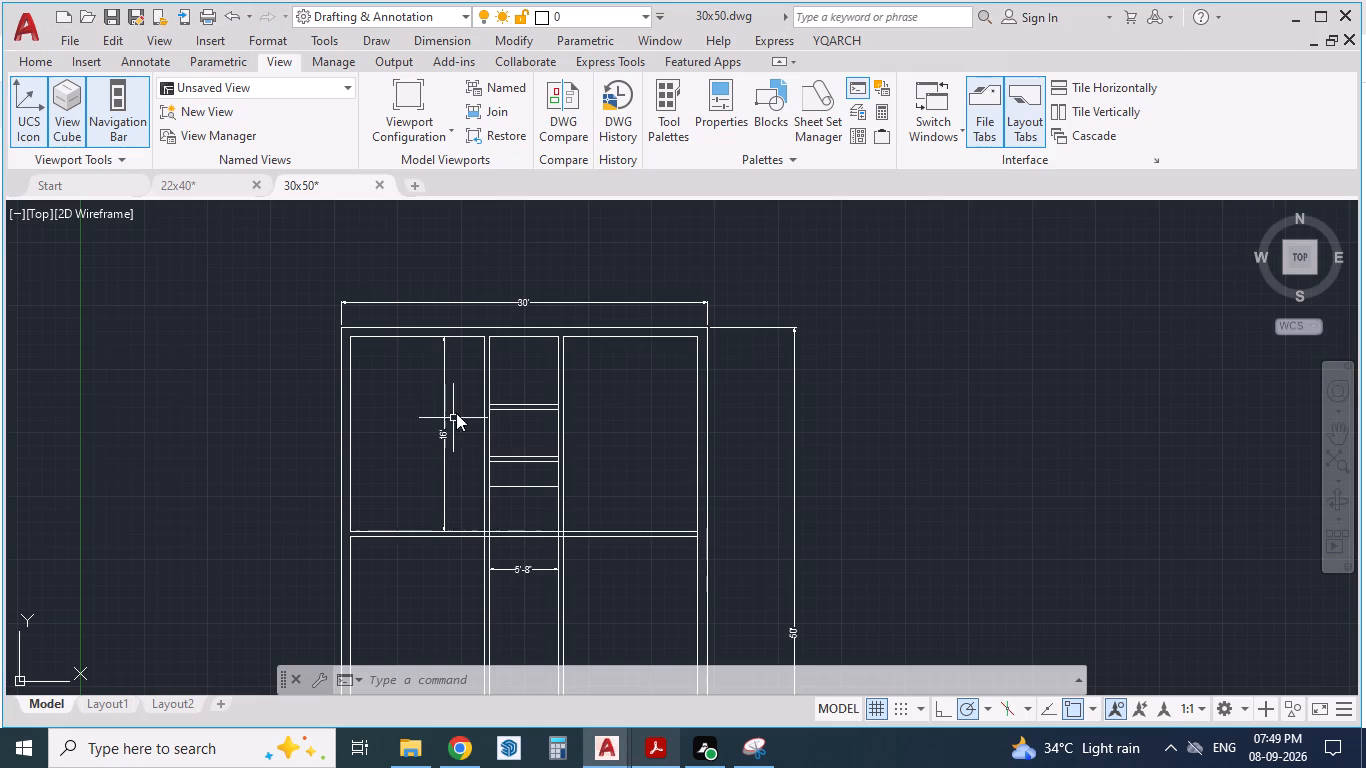
{"action": "scroll", "coordinate": [640, 311], "scroll_direction": "down", "scroll_amount": 2}
{"action": "scroll", "coordinate": [526, 434], "scroll_direction": "up", "scroll_amount": 2}
{"action": "scroll", "coordinate": [555, 539], "scroll_direction": "down", "scroll_amount": 1}
{"action": "scroll", "coordinate": [735, 343], "scroll_direction": "up", "scroll_amount": 1}
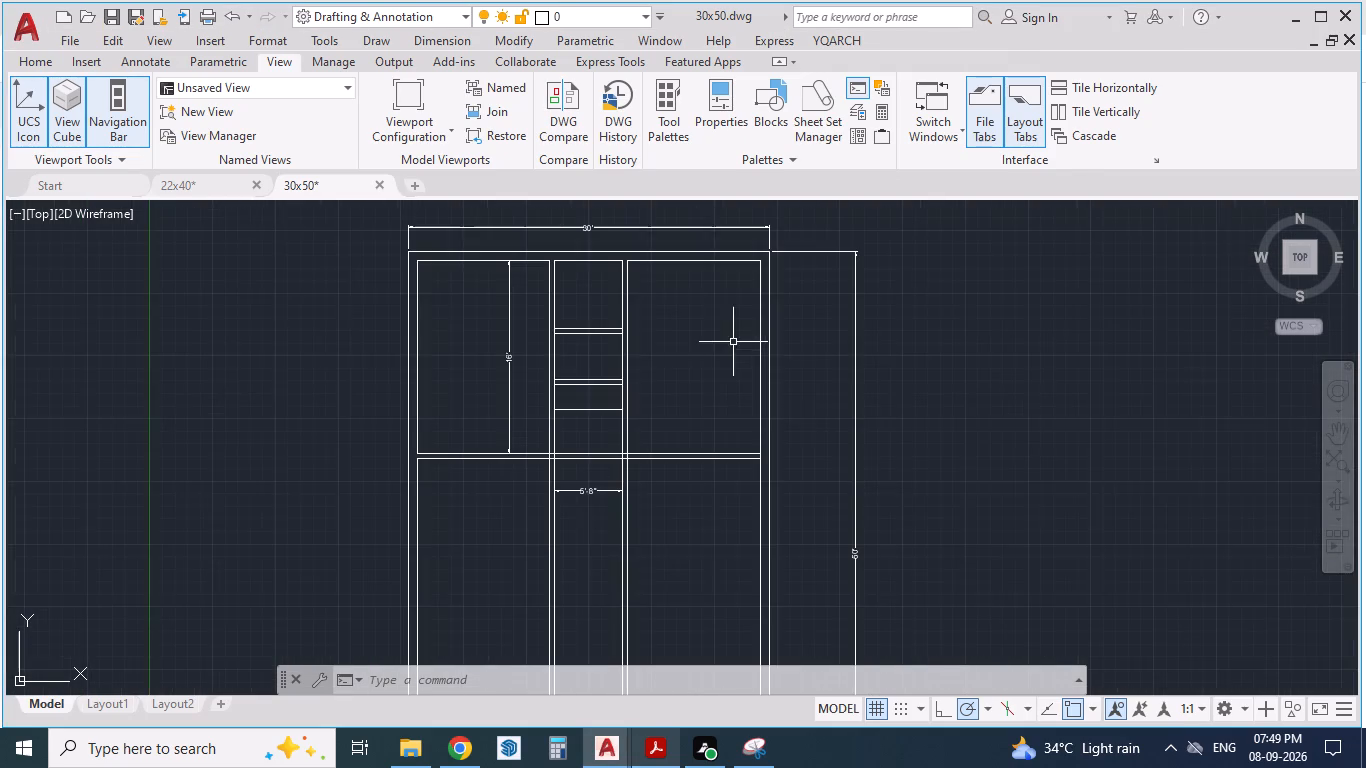
{"action": "key", "text": "alt+Tab"}
{"action": "key", "text": "alt+Tab"}
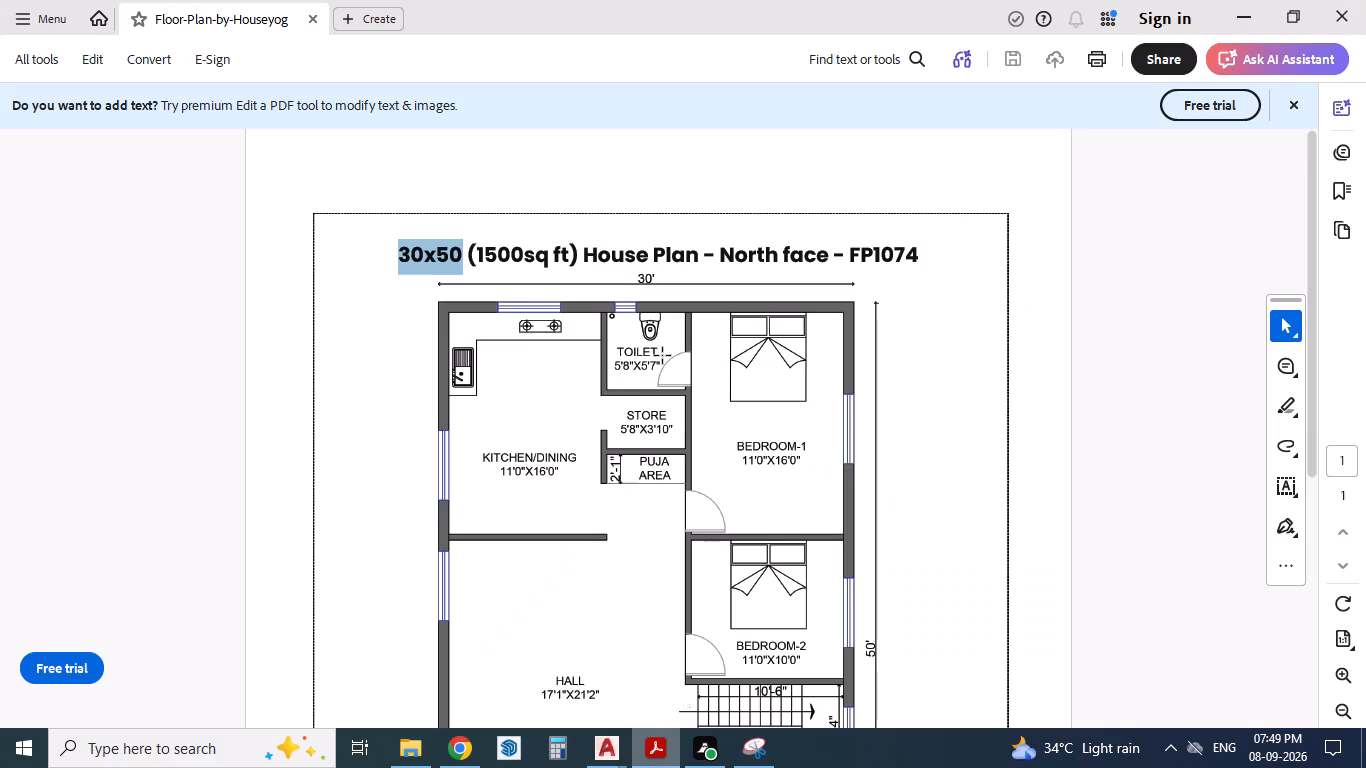
{"action": "scroll", "coordinate": [663, 356], "scroll_direction": "down", "scroll_amount": 2}
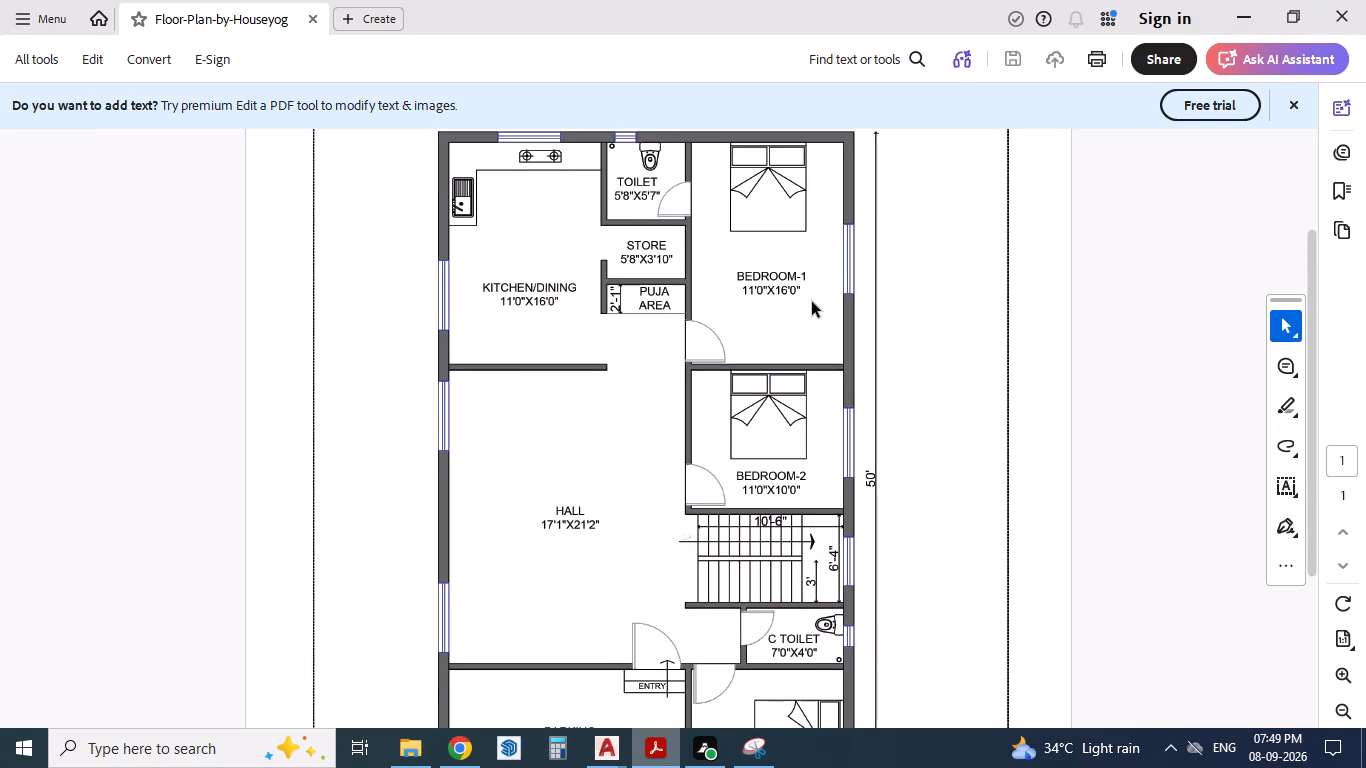
{"action": "key", "text": "alt+Tab"}
{"action": "scroll", "coordinate": [701, 313], "scroll_direction": "down", "scroll_amount": 3}
{"action": "scroll", "coordinate": [704, 389], "scroll_direction": "up", "scroll_amount": 1}
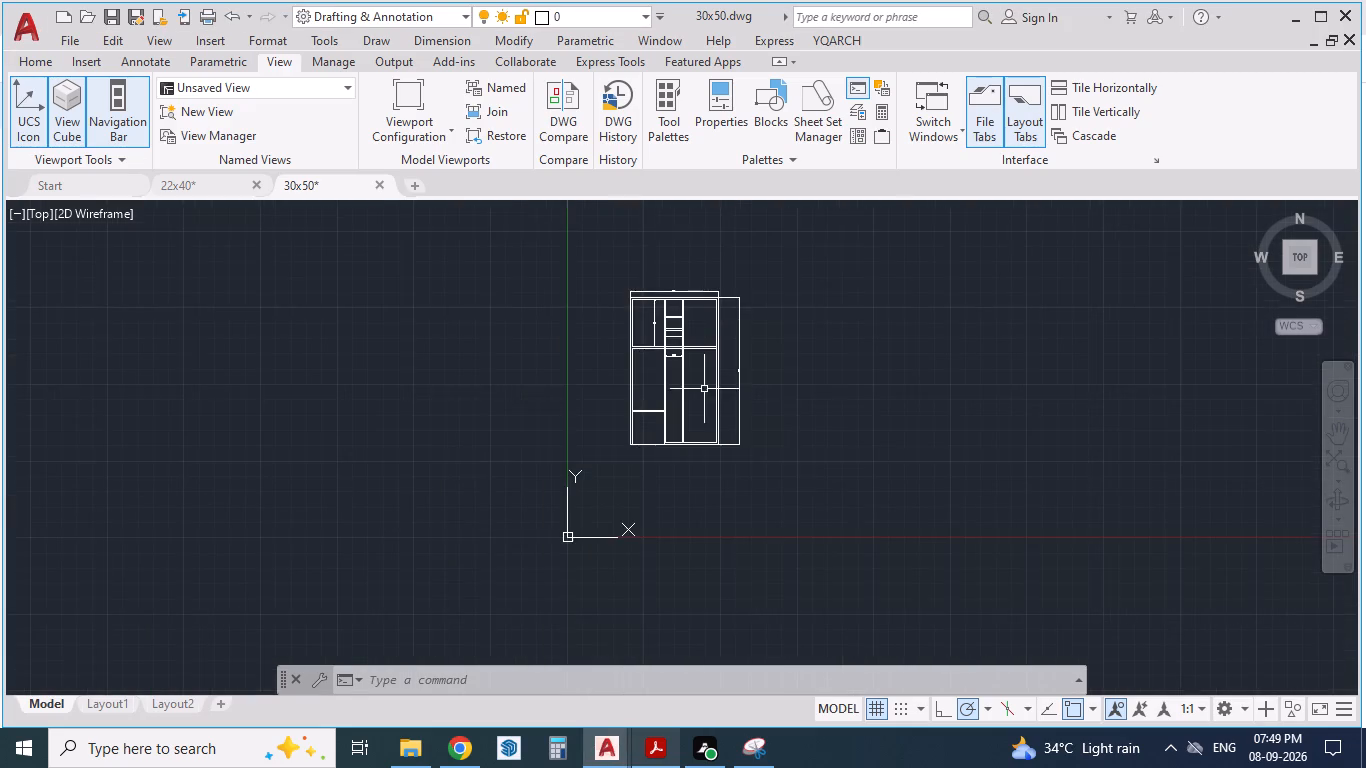
{"action": "scroll", "coordinate": [704, 389], "scroll_direction": "up", "scroll_amount": 2}
{"action": "key", "text": "alt+Tab"}
{"action": "key", "text": "alt+Tab"}
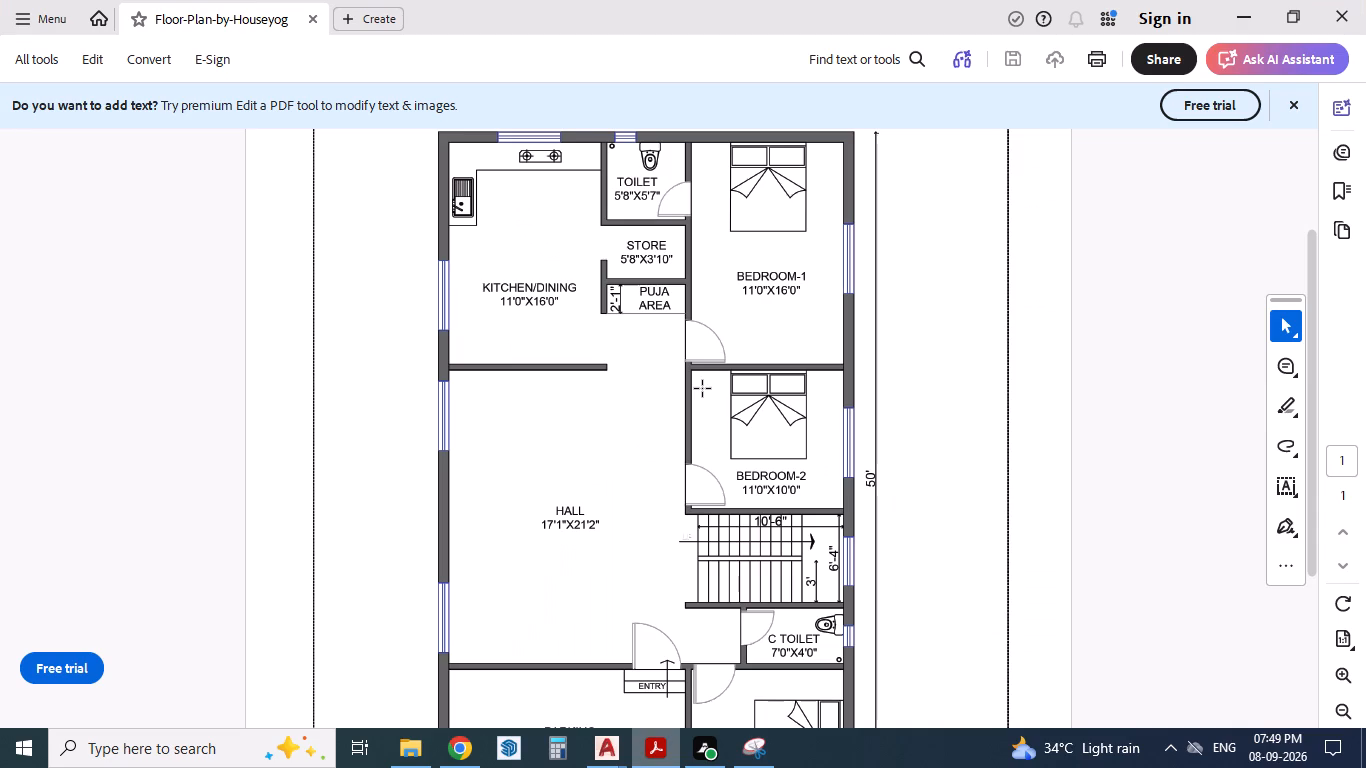
{"action": "key", "text": "alt+Tab"}
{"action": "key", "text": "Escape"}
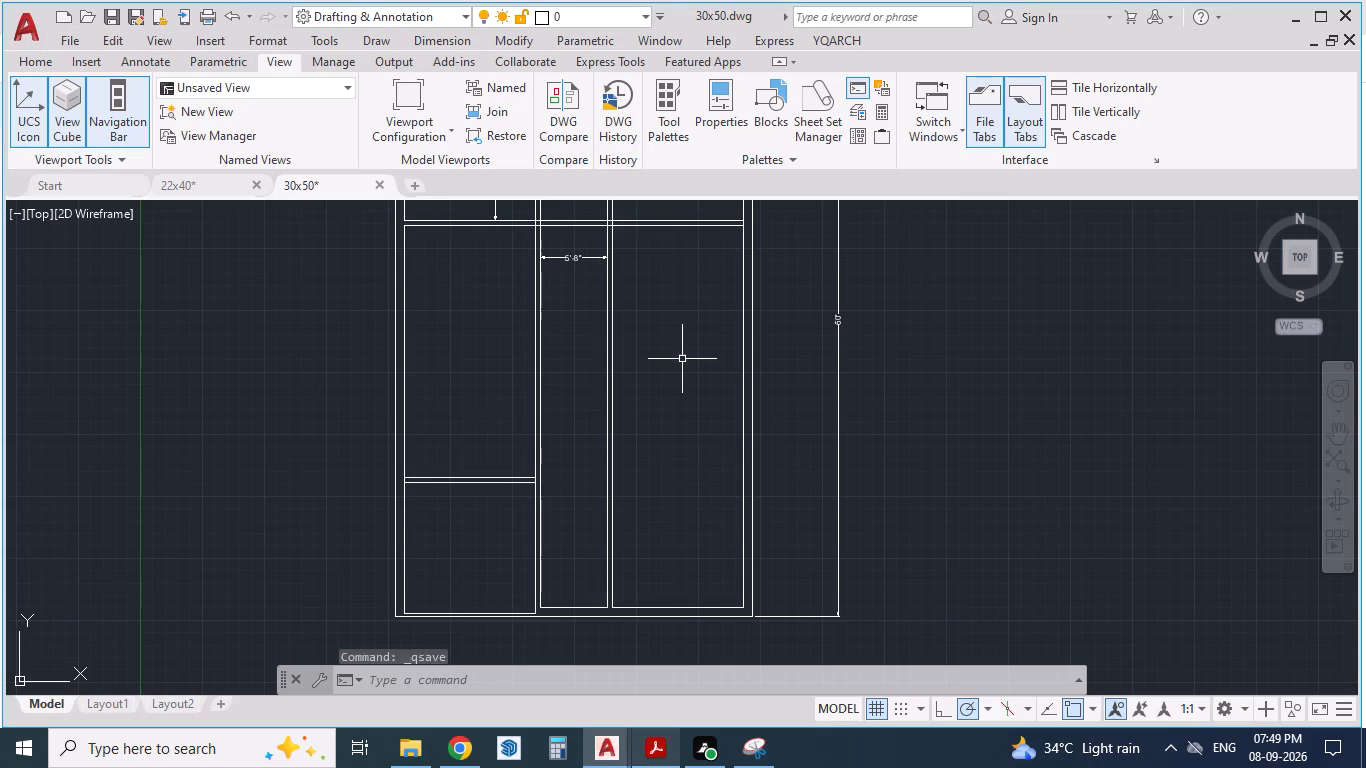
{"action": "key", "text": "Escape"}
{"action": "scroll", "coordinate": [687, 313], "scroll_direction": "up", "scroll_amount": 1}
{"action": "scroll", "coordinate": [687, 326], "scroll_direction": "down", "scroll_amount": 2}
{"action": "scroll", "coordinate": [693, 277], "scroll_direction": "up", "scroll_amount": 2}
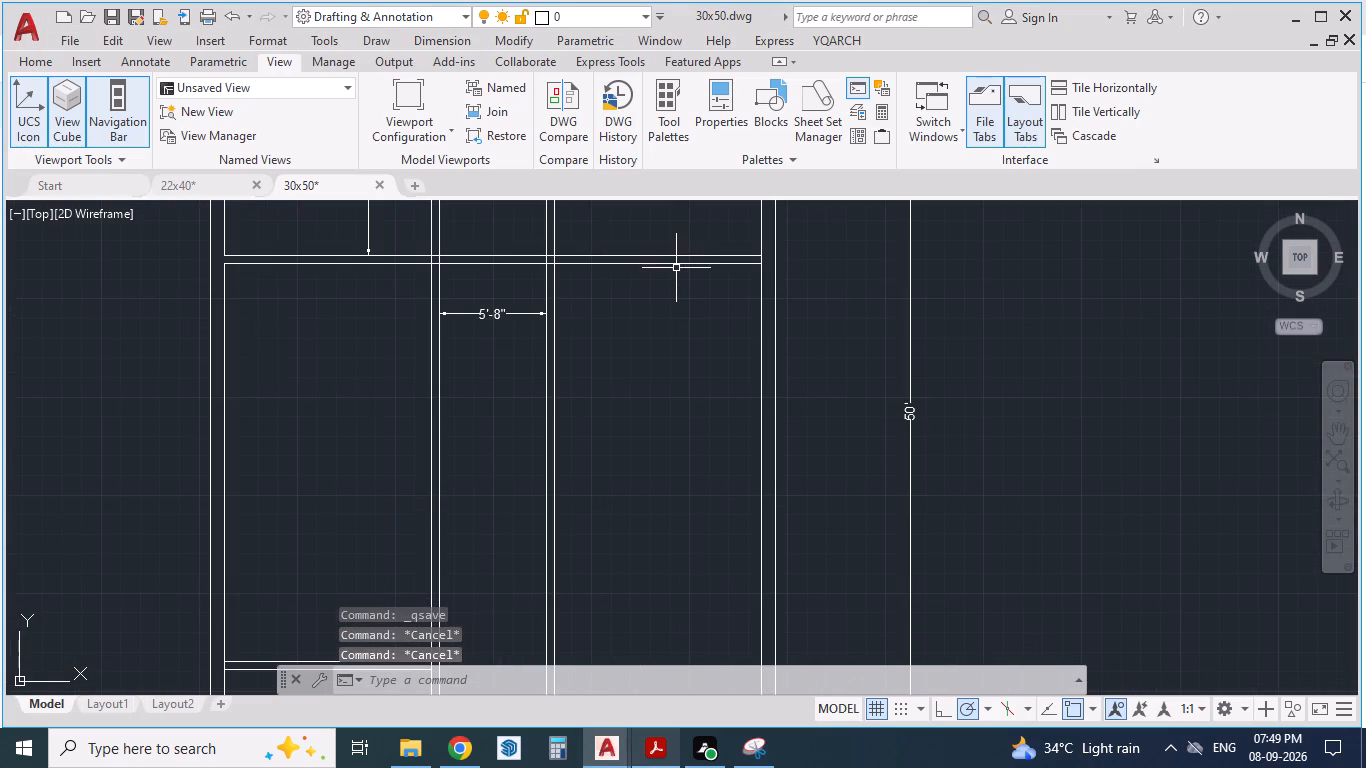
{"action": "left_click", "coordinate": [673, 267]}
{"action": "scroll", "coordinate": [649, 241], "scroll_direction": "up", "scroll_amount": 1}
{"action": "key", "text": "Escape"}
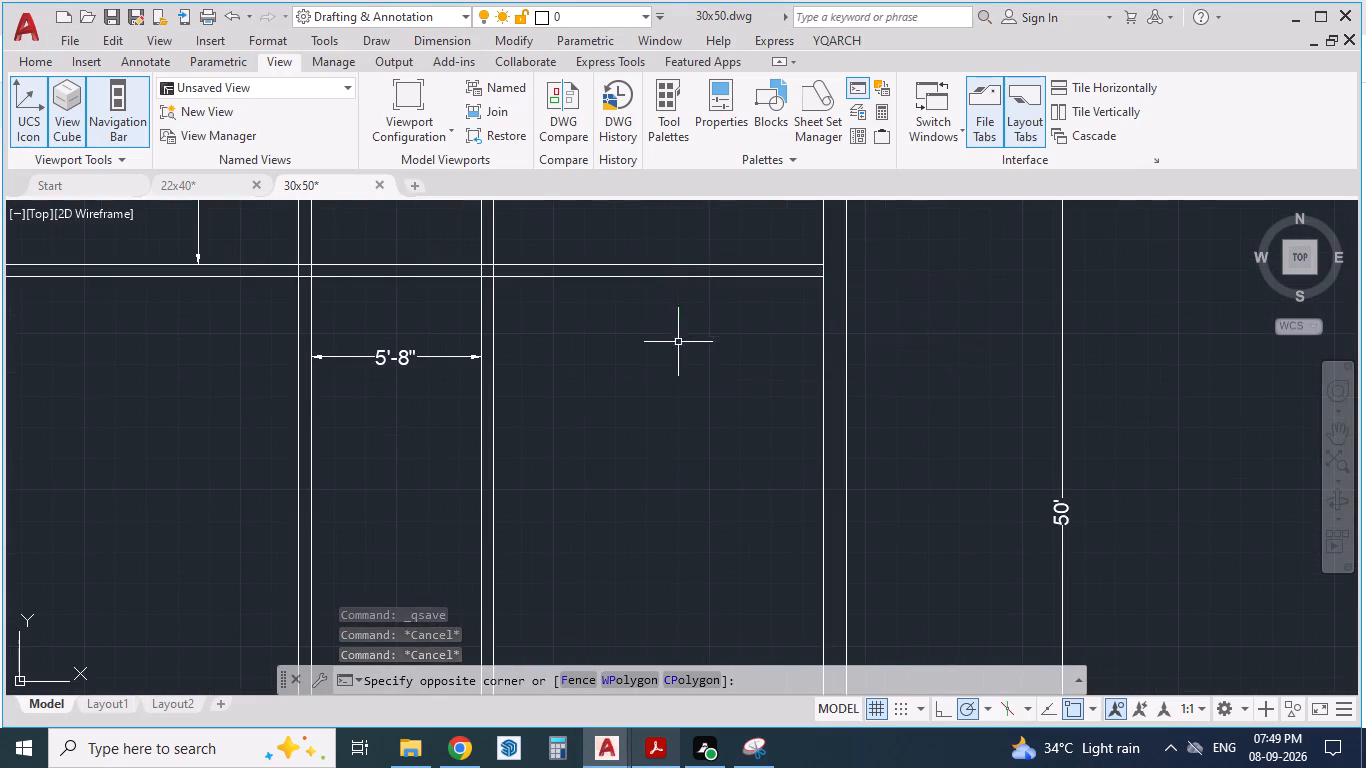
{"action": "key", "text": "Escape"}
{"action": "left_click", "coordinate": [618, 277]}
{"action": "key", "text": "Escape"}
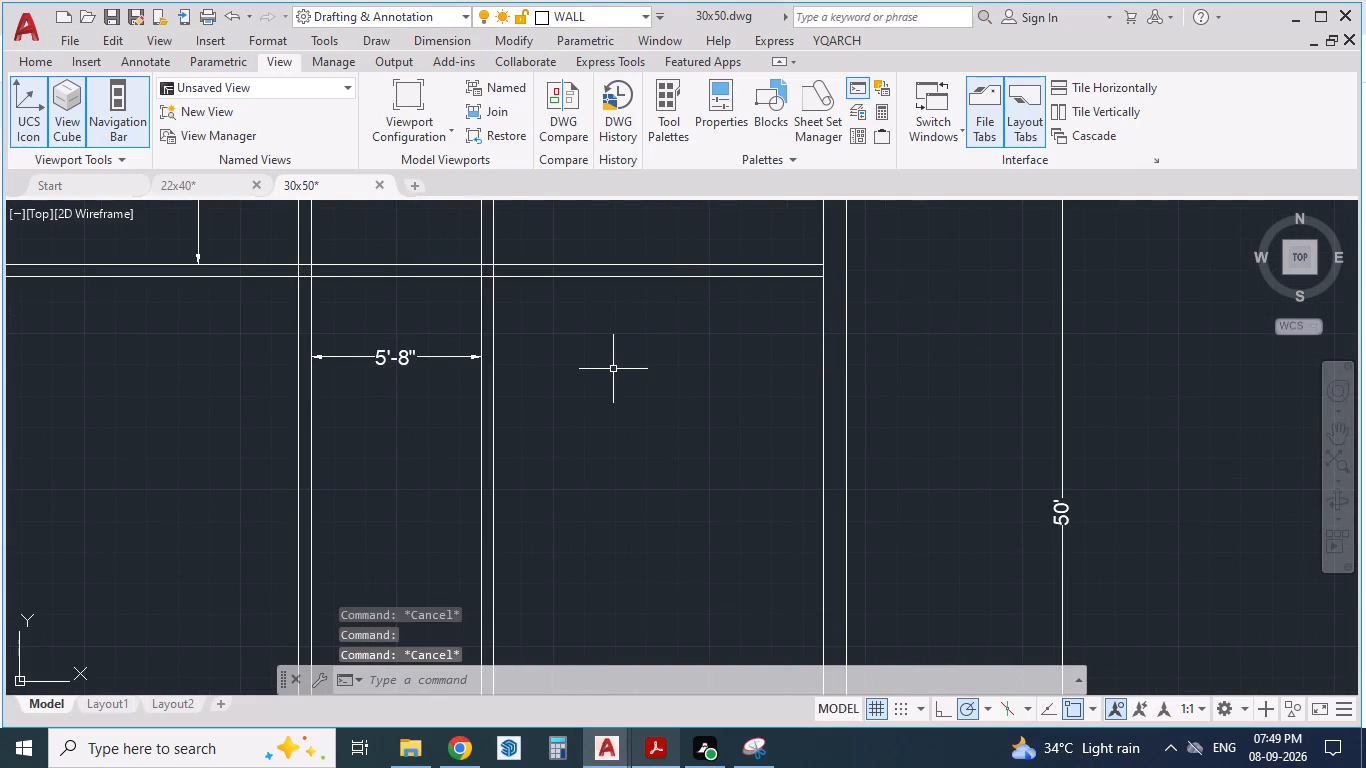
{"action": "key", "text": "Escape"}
Trim the lower line of the long horizontal wall where it crosses the vertical wall between the central strip and the bedrooms.
{"action": "type", "text": "TR"}
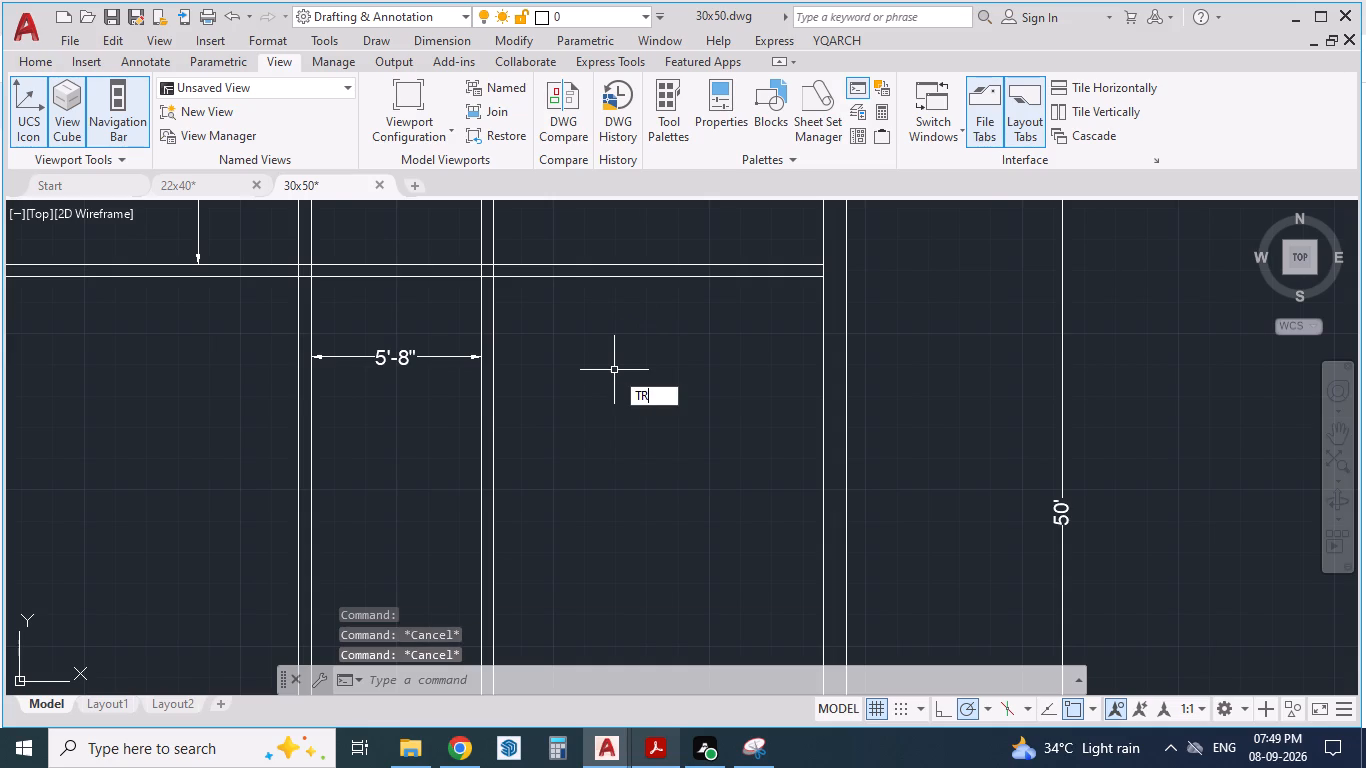
{"action": "key", "text": "Return"}
{"action": "key", "text": "alt+Tab"}
{"action": "key", "text": "alt+Tab"}
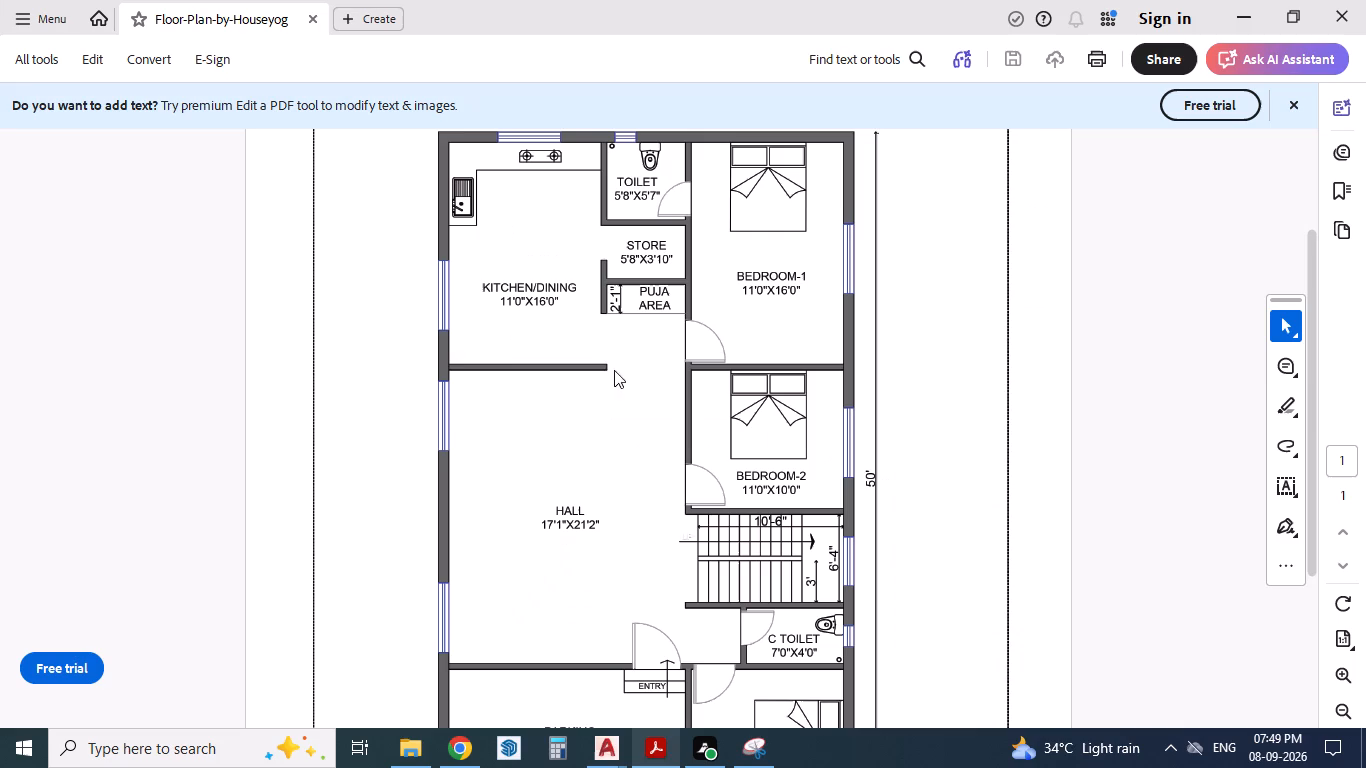
{"action": "key", "text": "alt+Tab"}
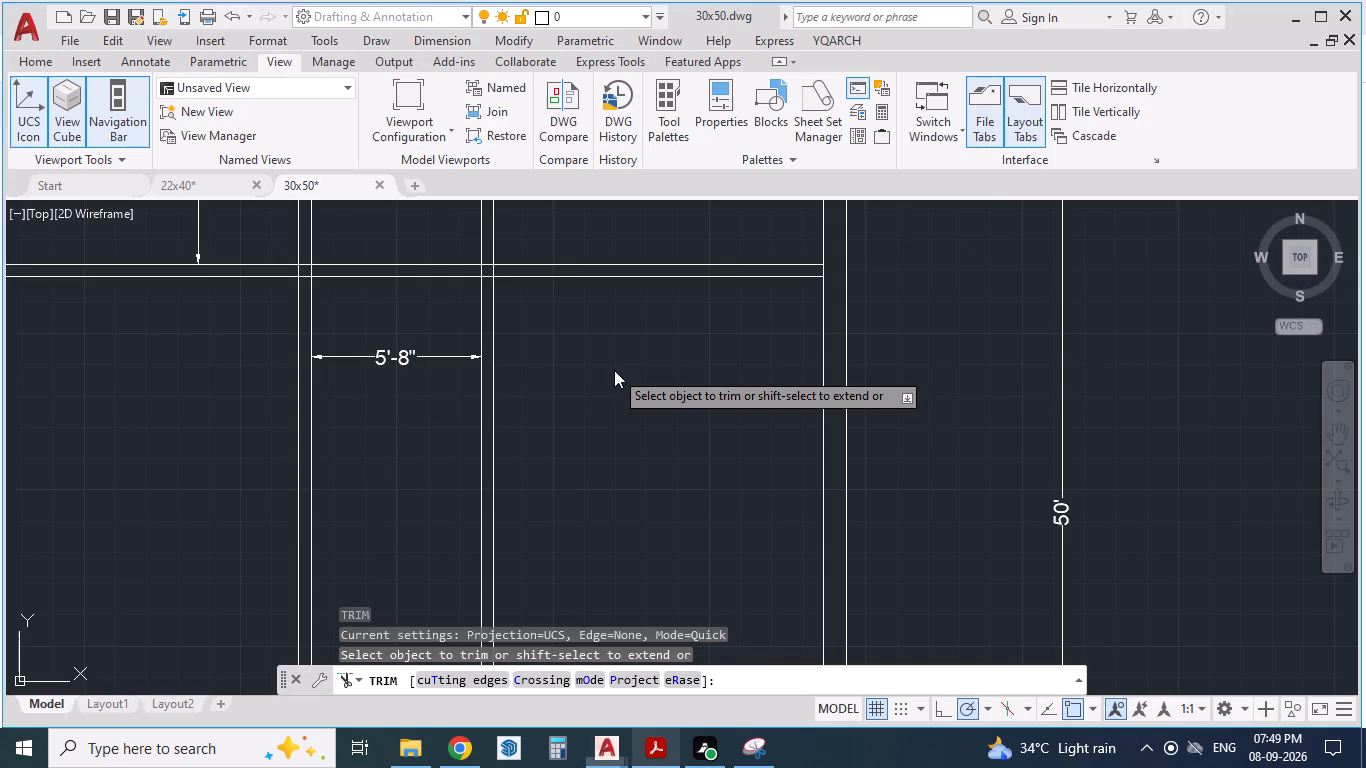
{"action": "scroll", "coordinate": [571, 306], "scroll_direction": "up", "scroll_amount": 1}
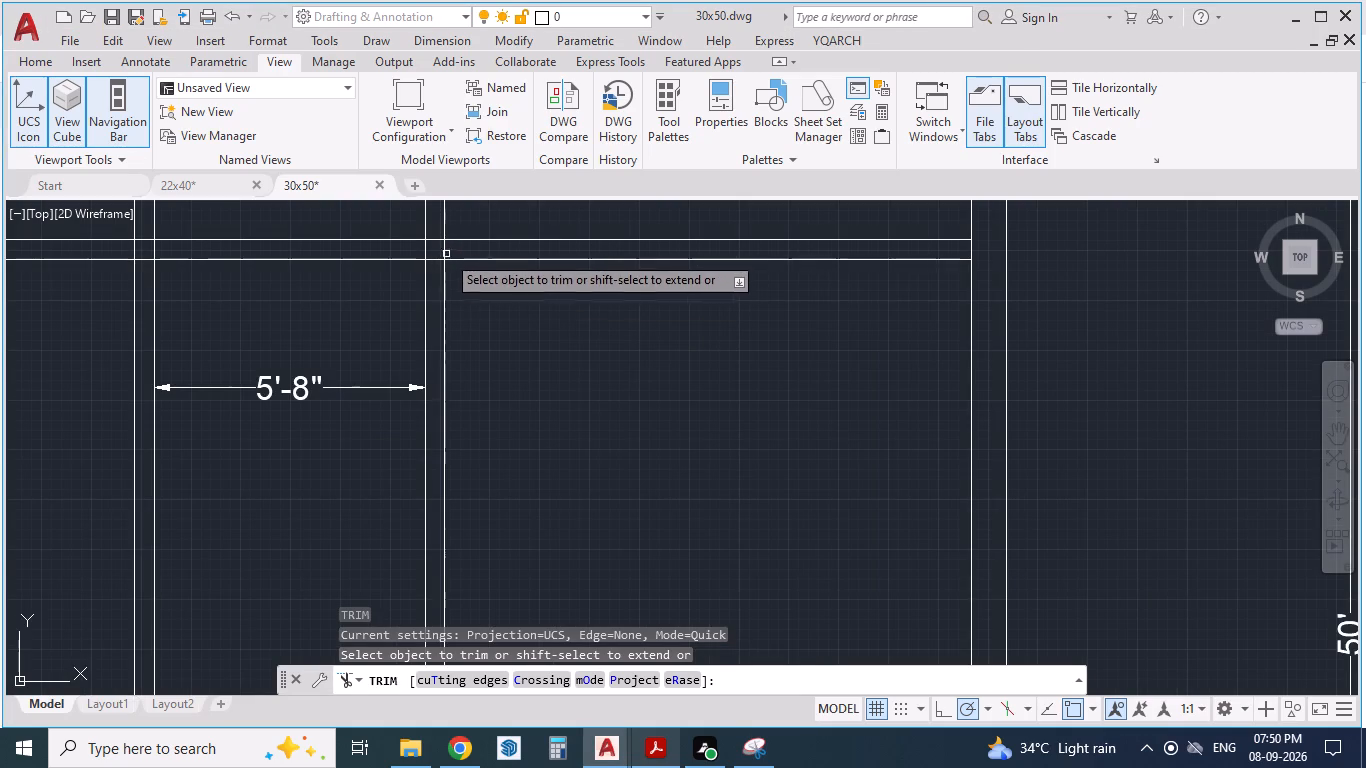
{"action": "left_click", "coordinate": [435, 263]}
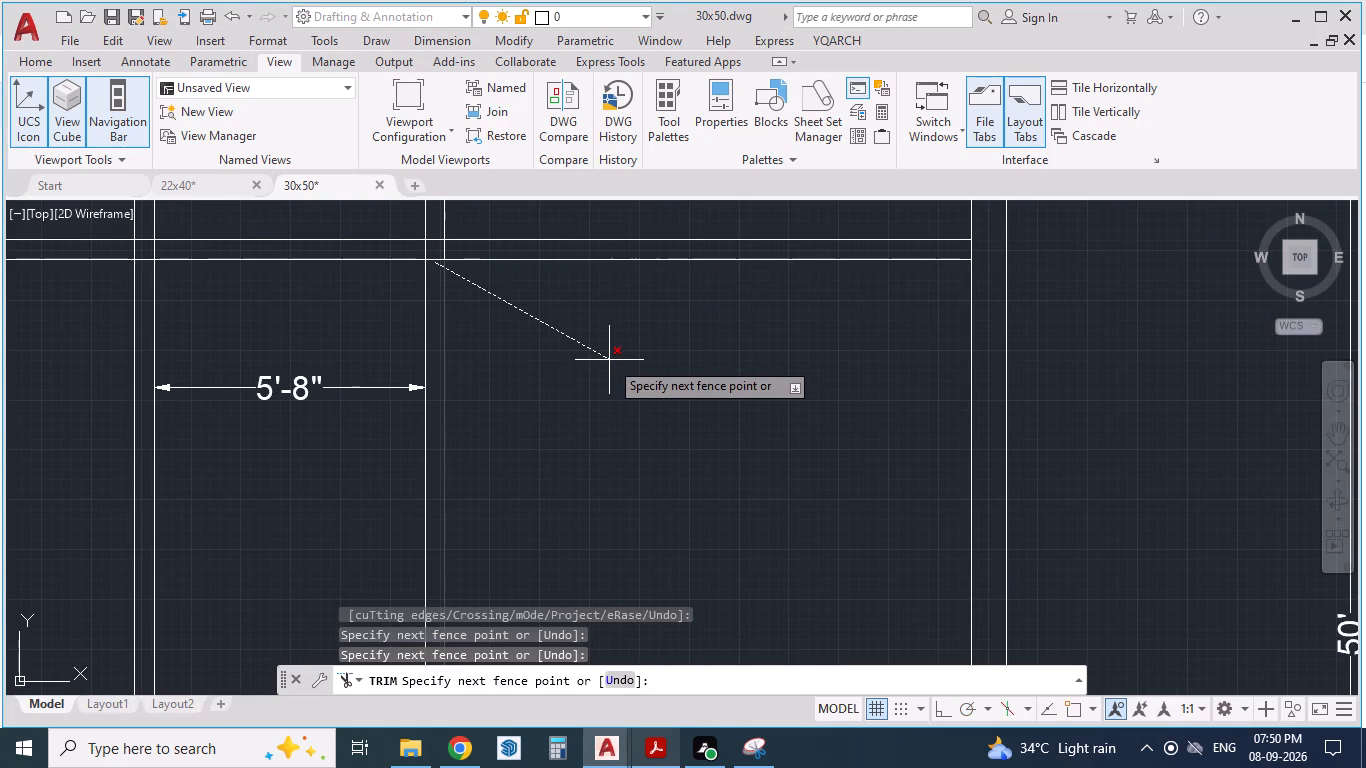
{"action": "scroll", "coordinate": [440, 259], "scroll_direction": "up", "scroll_amount": 1}
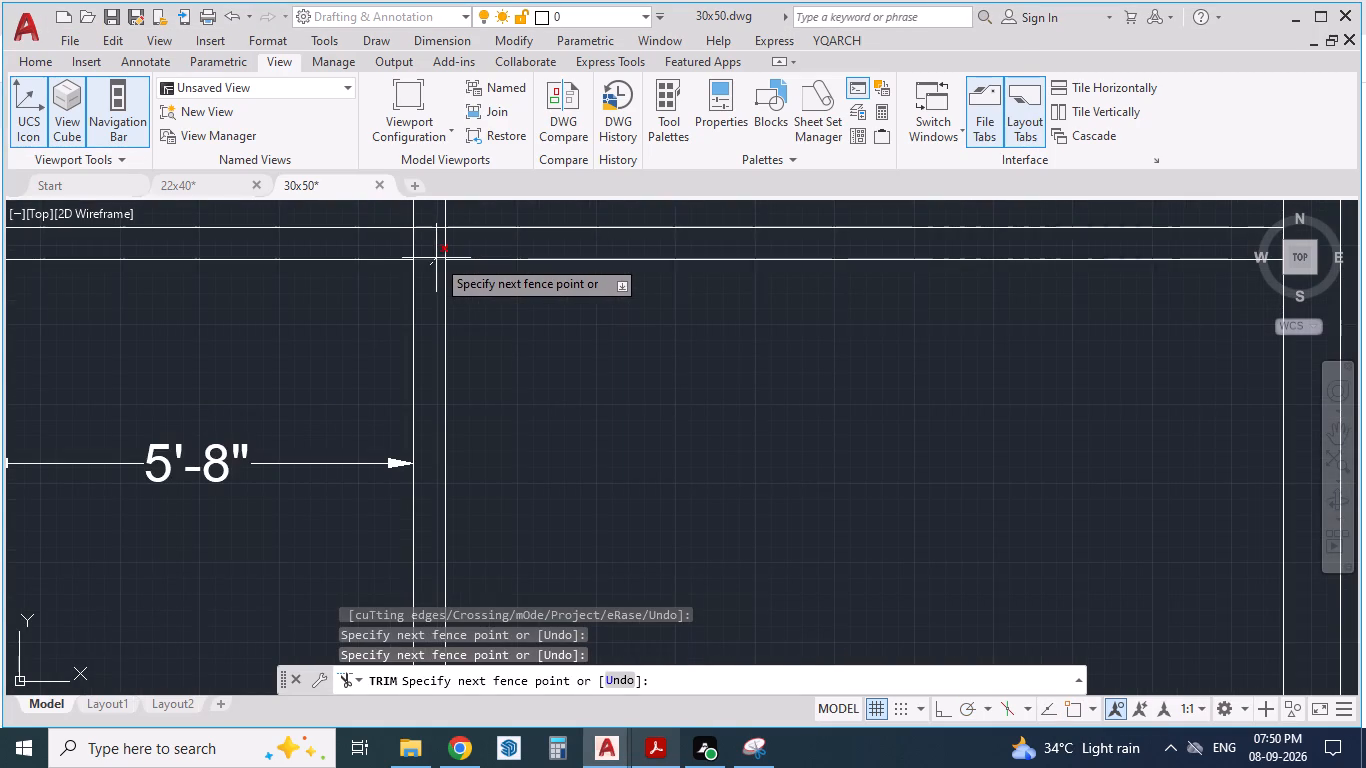
{"action": "left_click", "coordinate": [436, 258]}
{"action": "key", "text": "Escape"}
{"action": "key", "text": "Escape"}
{"action": "scroll", "coordinate": [594, 388], "scroll_direction": "down", "scroll_amount": 2}
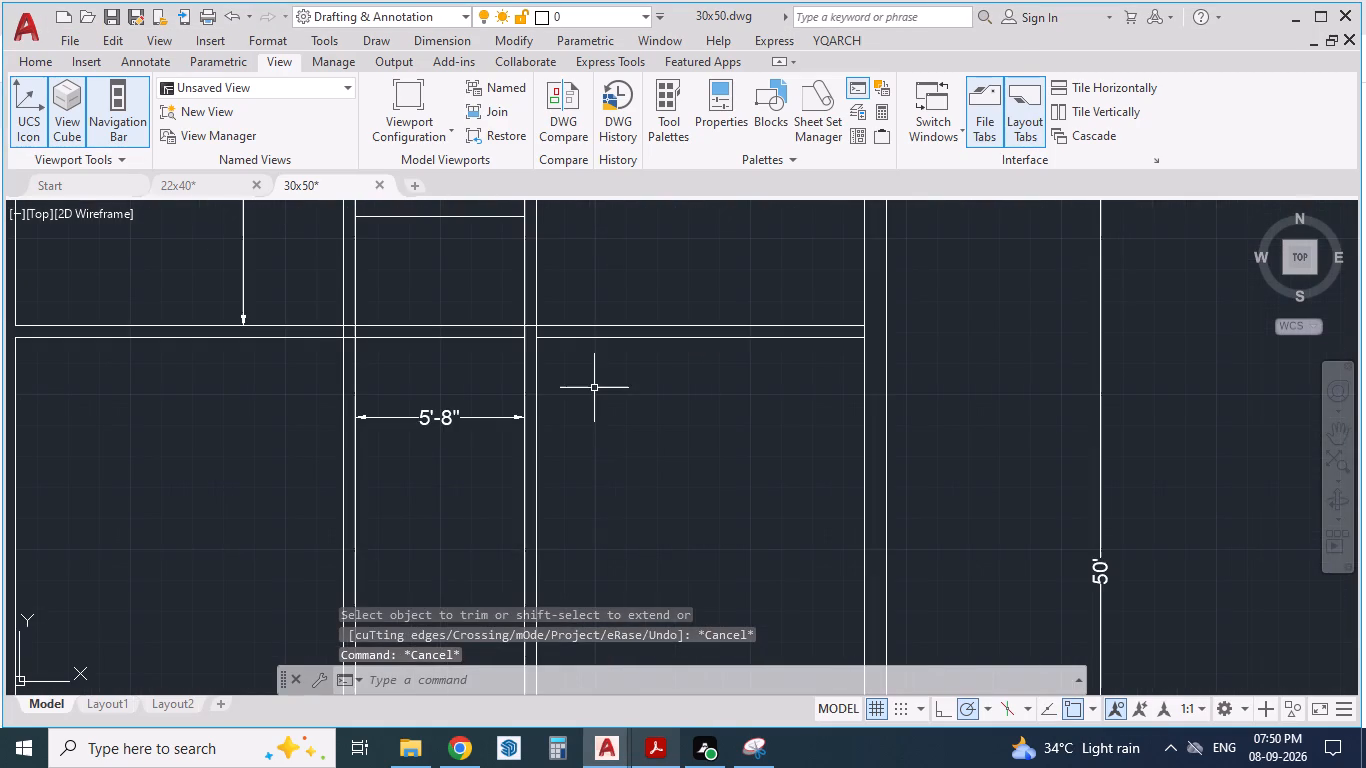
Offset the lower line of the wall between Bedroom-1 and Bedroom-2 down by 10' for Bedroom-2's depth.
{"action": "key", "text": "o"}
{"action": "key", "text": "Return"}
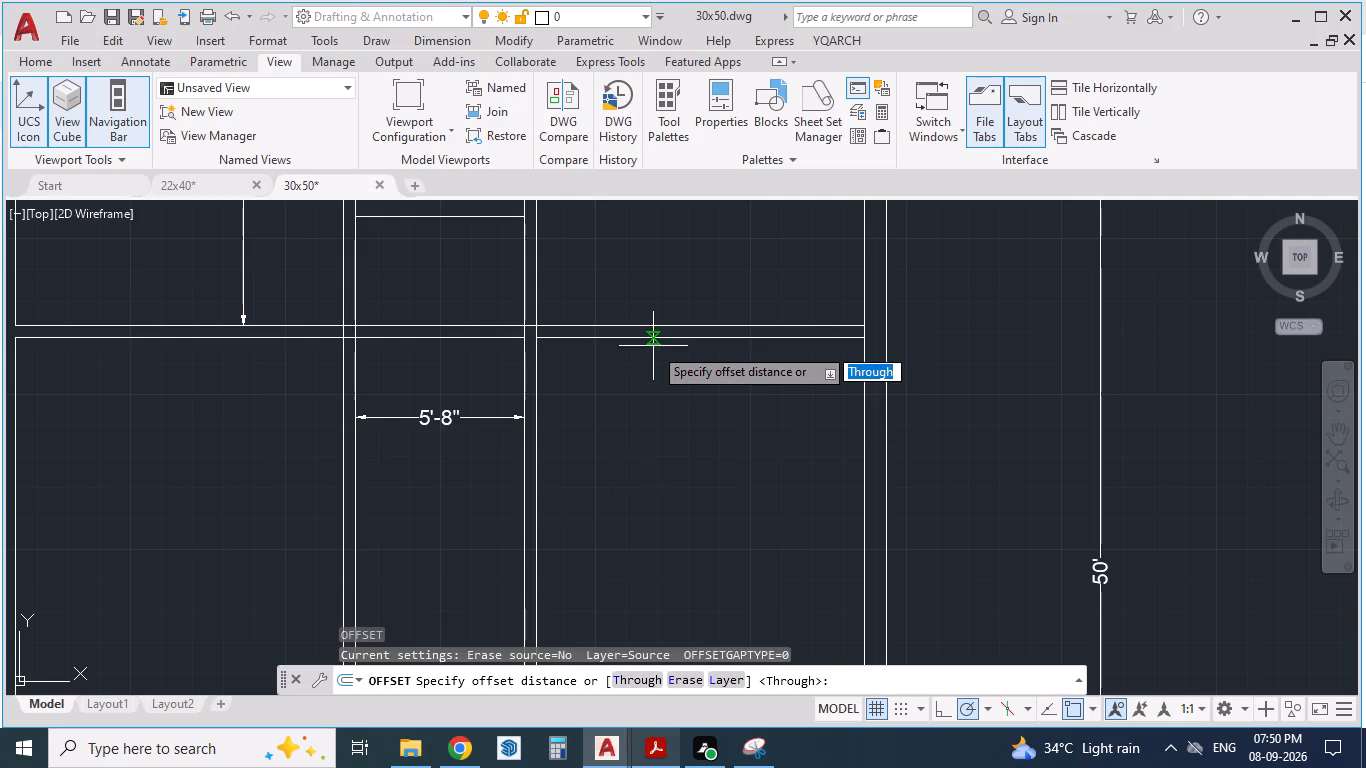
{"action": "key", "text": "alt+Tab"}
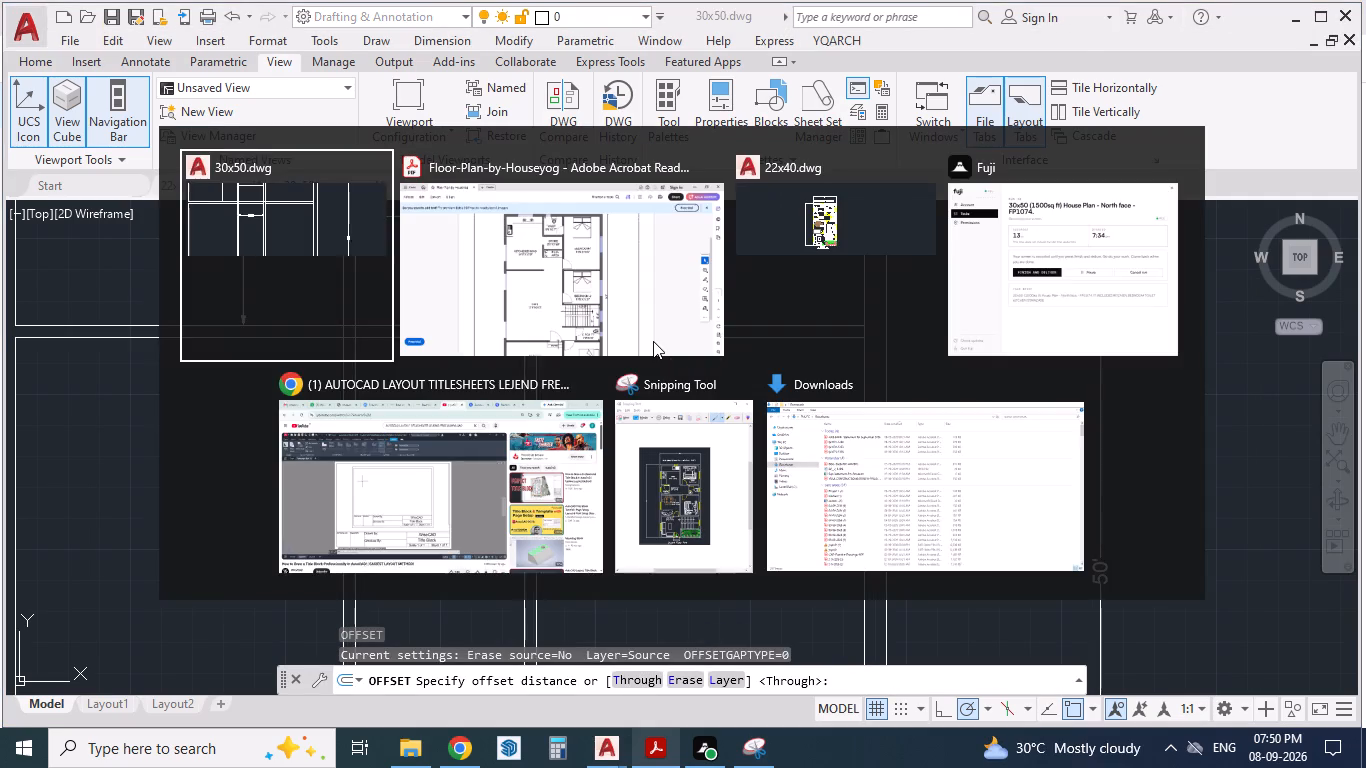
{"action": "key", "text": "alt+Tab"}
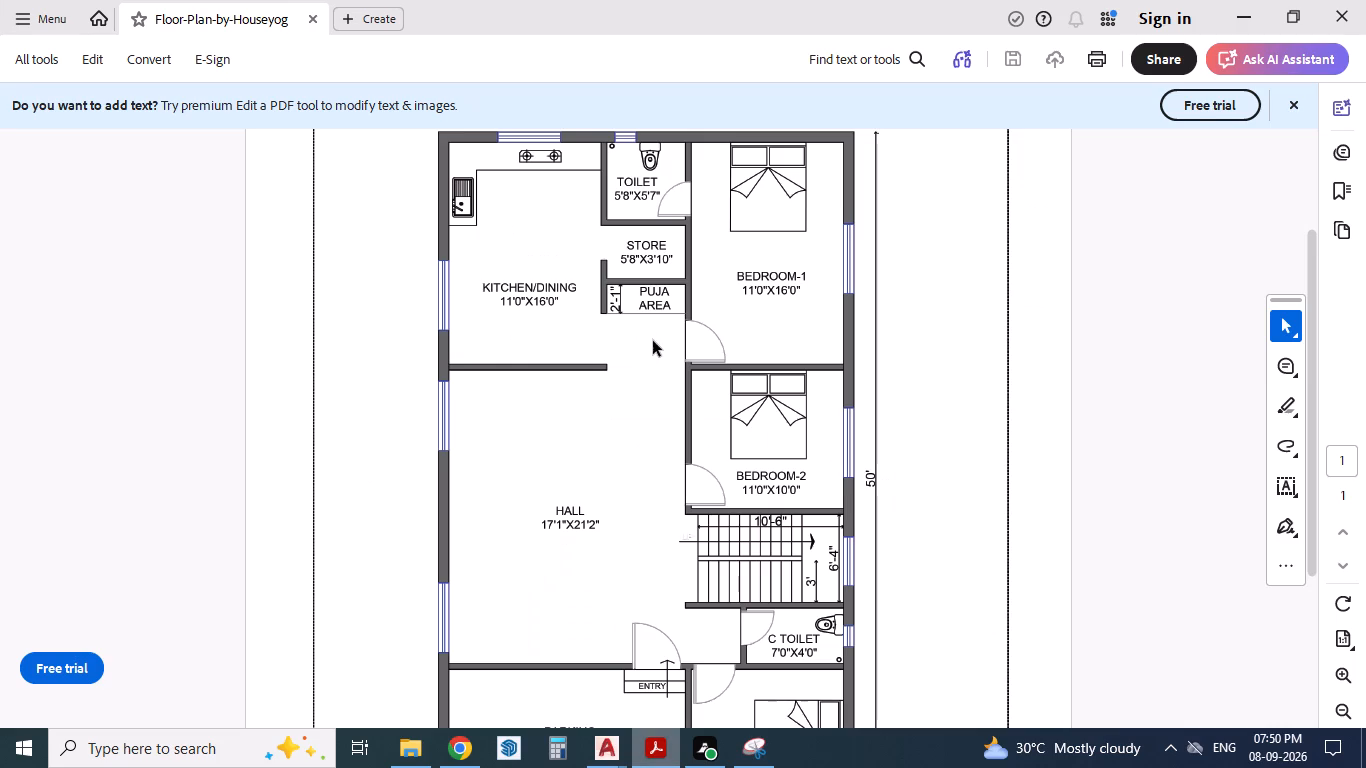
{"action": "key", "text": "alt+Tab"}
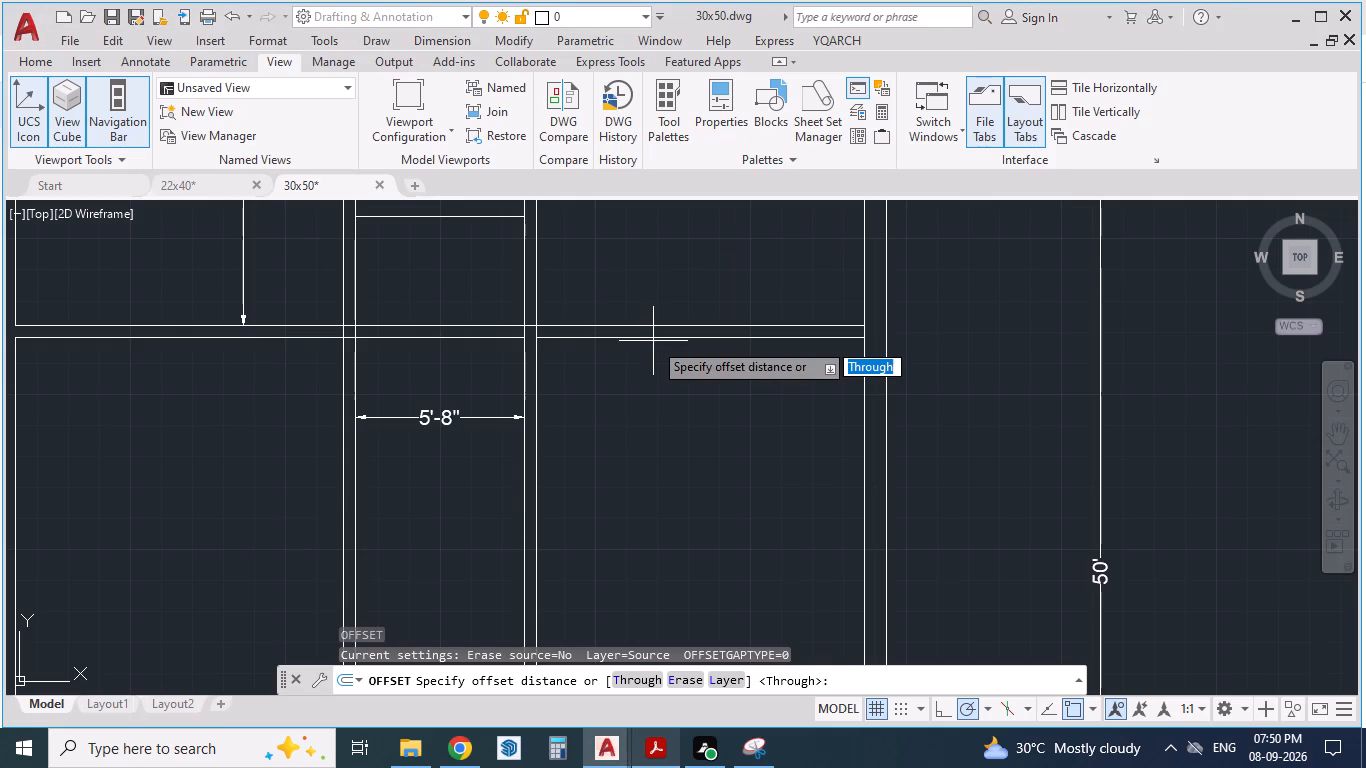
{"action": "type", "text": "10'"}
{"action": "key", "text": "Return"}
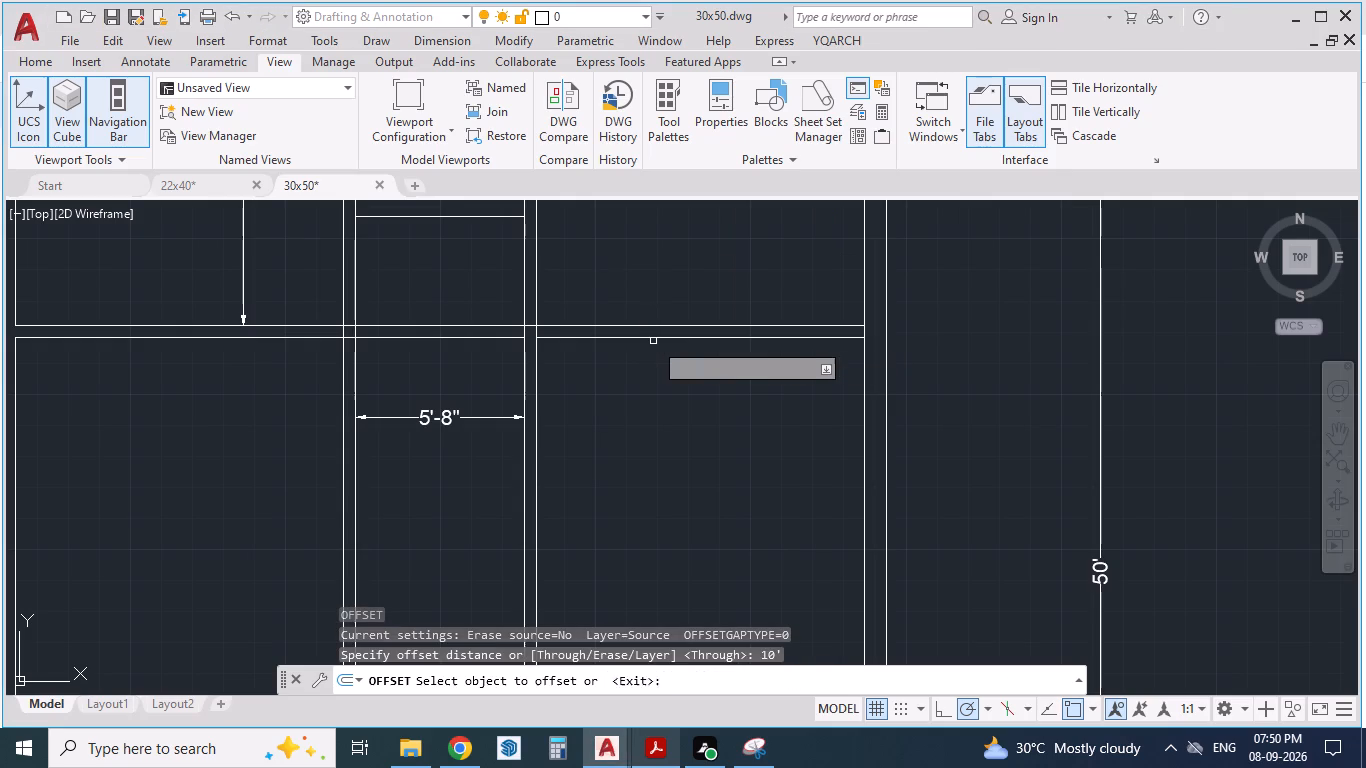
{"action": "left_click", "coordinate": [650, 337]}
{"action": "left_click", "coordinate": [661, 532]}
Offset Bedroom-2's new bottom line 5" downward to give the wall above the stairs its thickness.
{"action": "scroll", "coordinate": [681, 335], "scroll_direction": "down", "scroll_amount": 3}
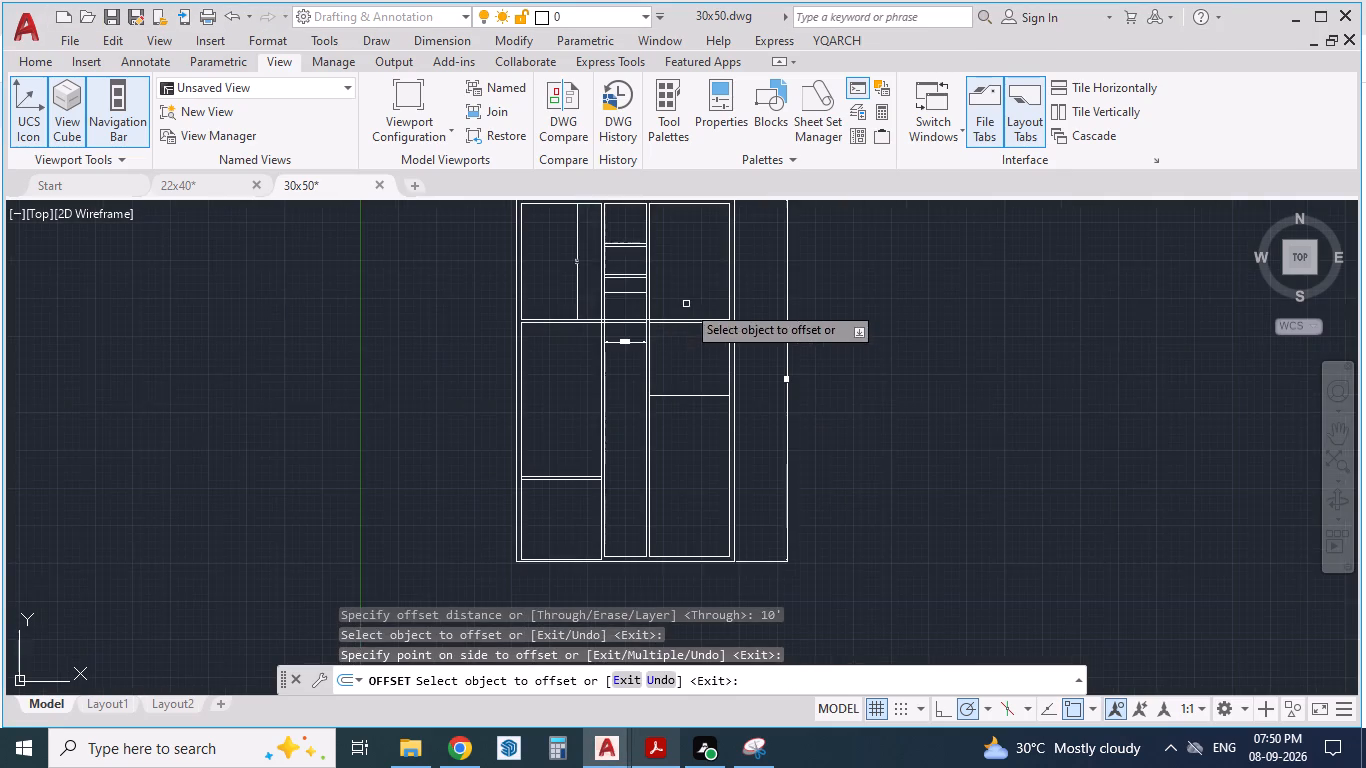
{"action": "scroll", "coordinate": [693, 458], "scroll_direction": "up", "scroll_amount": 2}
{"action": "left_click", "coordinate": [674, 301]}
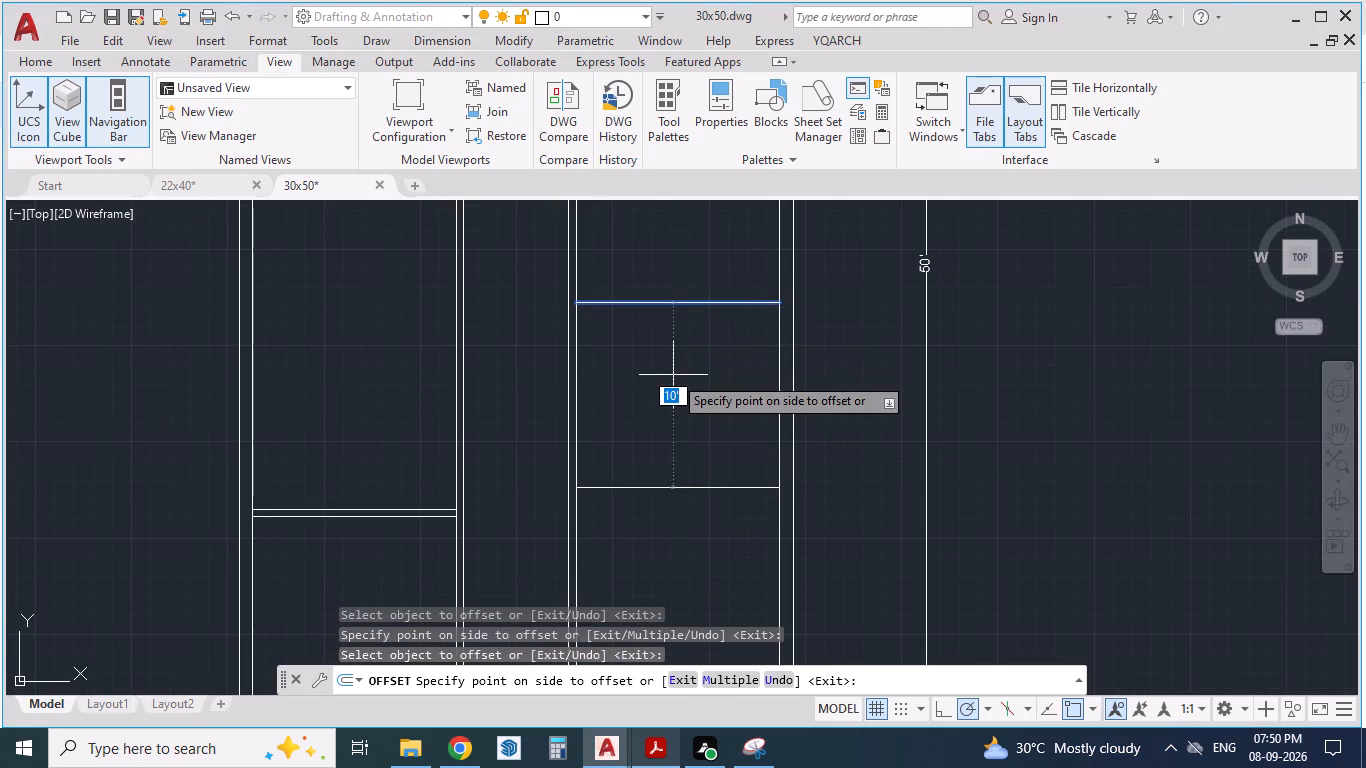
{"action": "type", "text": "5\""}
{"action": "key", "text": "Return"}
{"action": "left_click", "coordinate": [673, 375]}
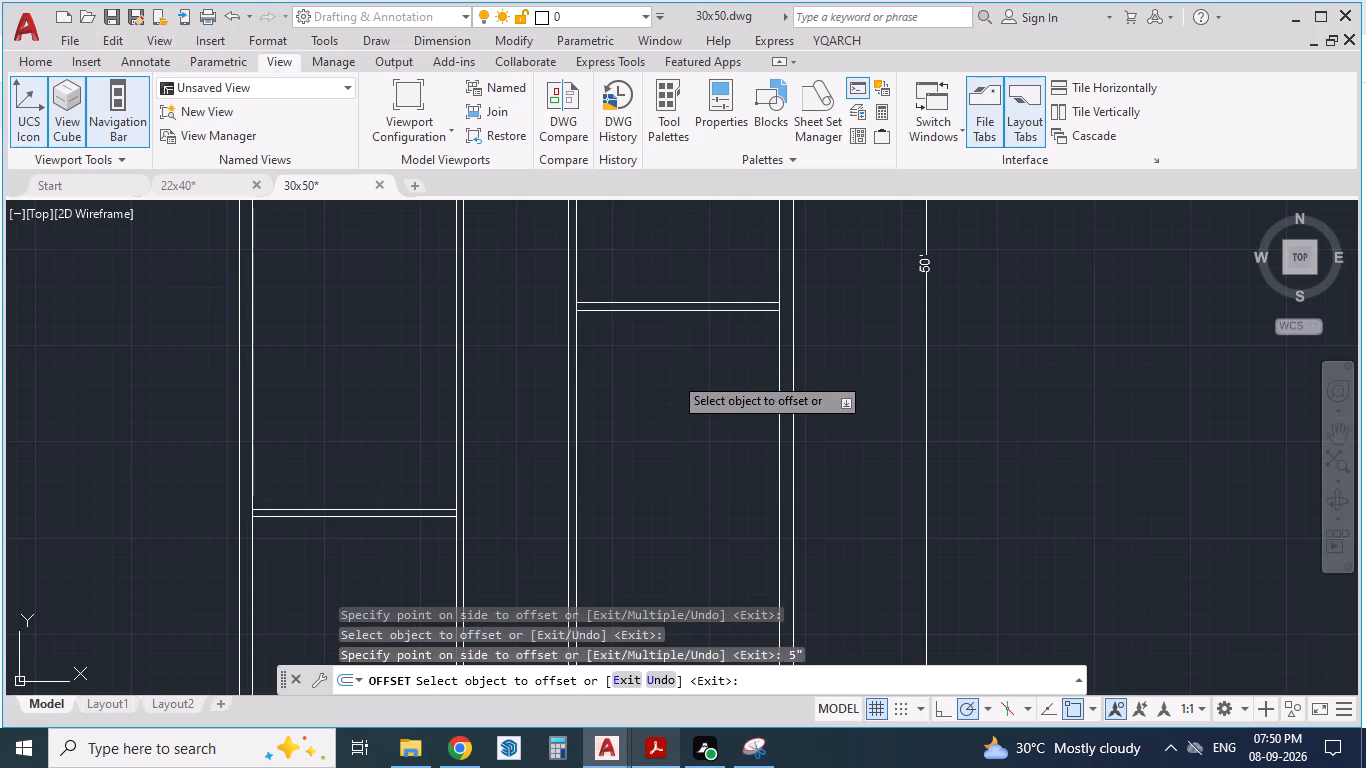
Check the stairs' size in the PDF plan and offset the lower line of Bedroom-2's bottom wall 6'4" downward.
{"action": "key", "text": "alt+Tab"}
{"action": "key", "text": "alt+Tab"}
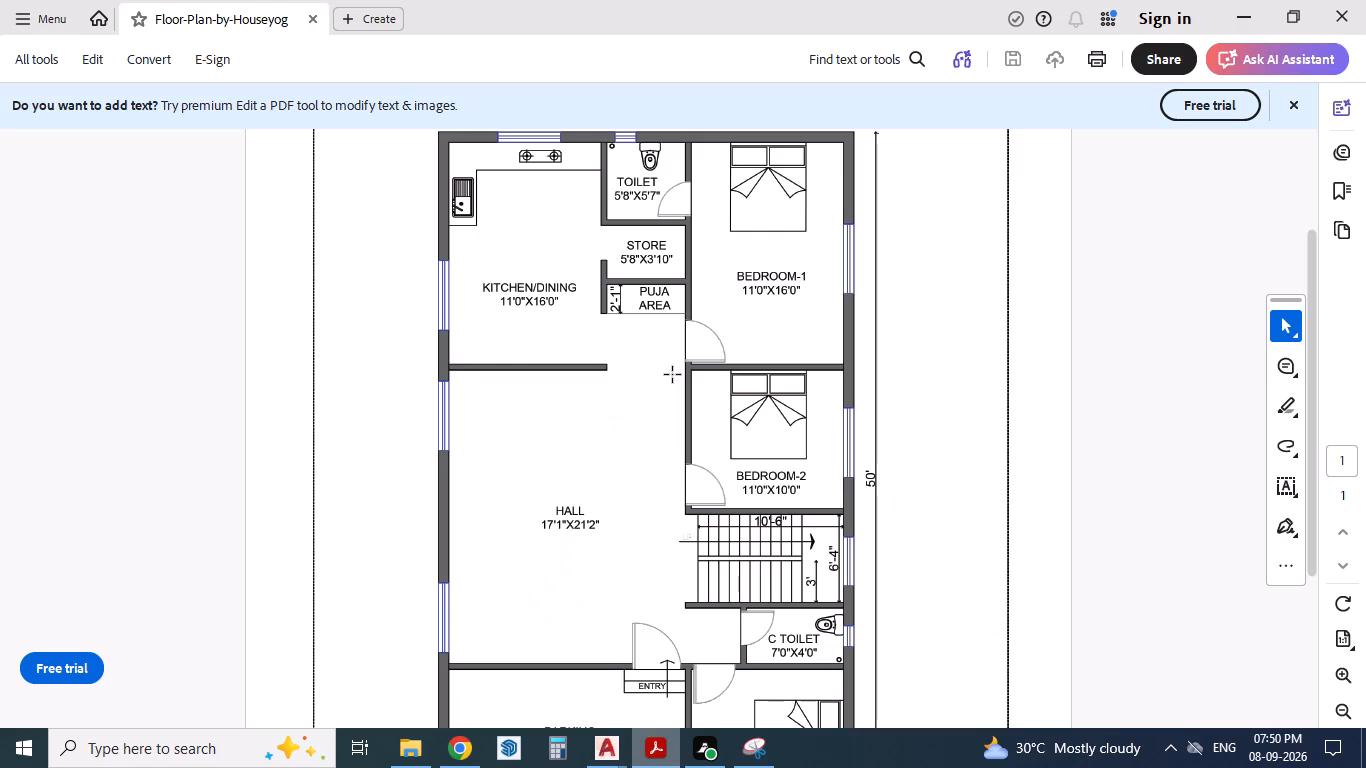
{"action": "scroll", "coordinate": [673, 375], "scroll_direction": "down", "scroll_amount": 1}
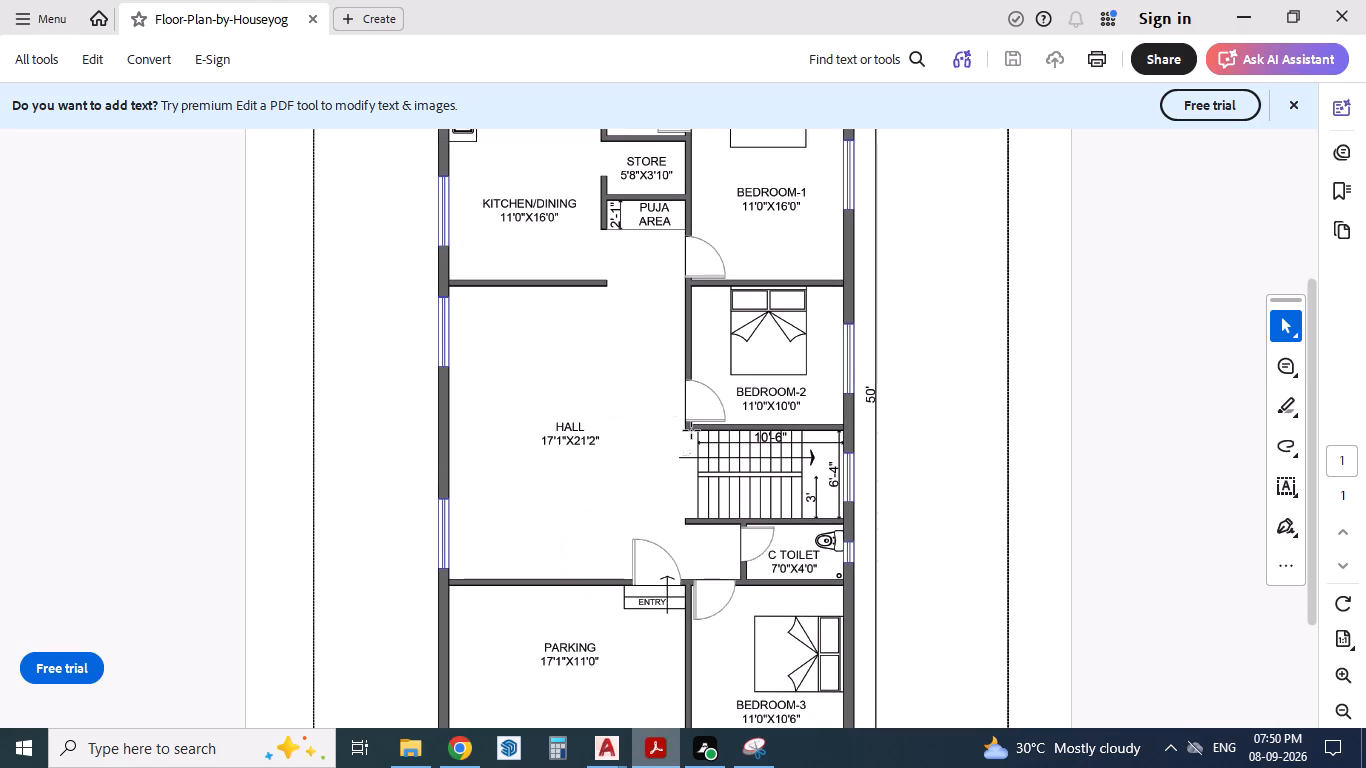
{"action": "scroll", "coordinate": [712, 489], "scroll_direction": "up", "scroll_amount": 1, "text": "ctrl"}
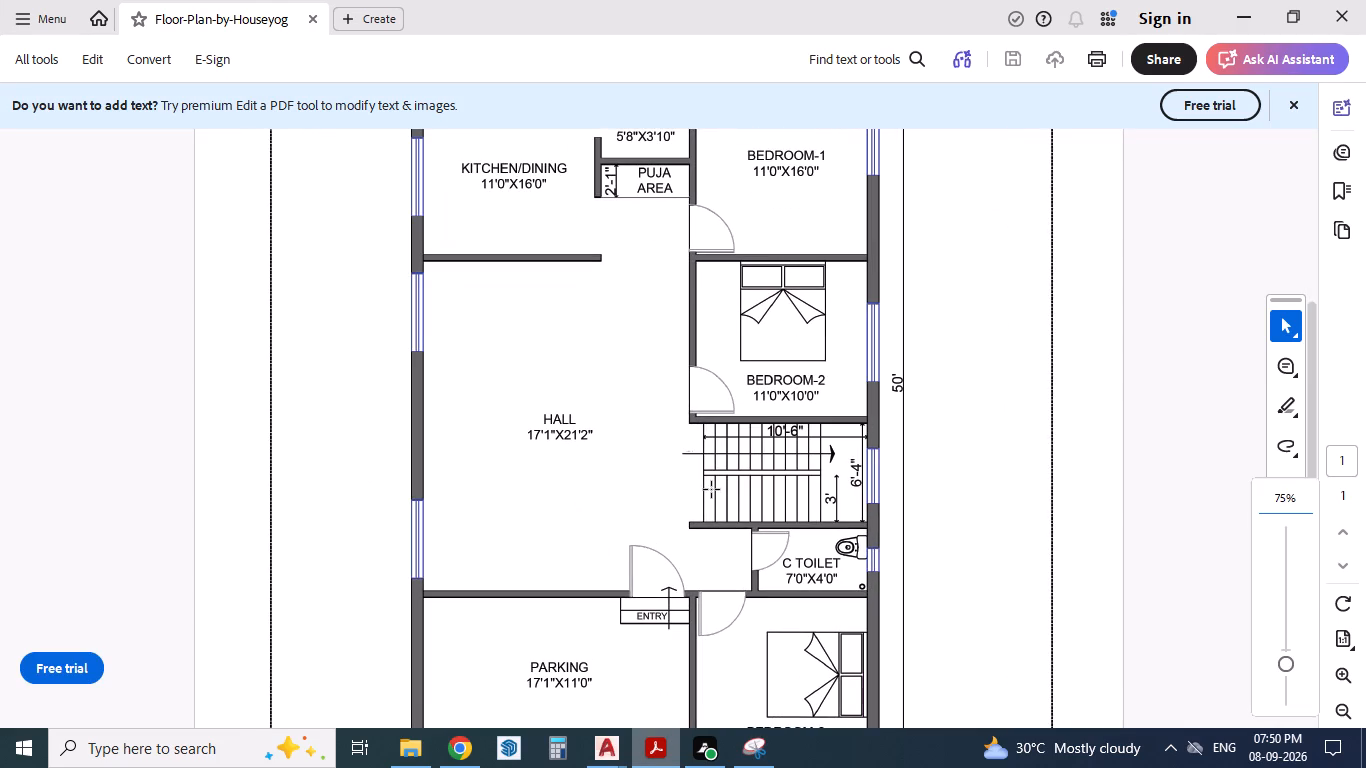
{"action": "key", "text": "alt+Tab"}
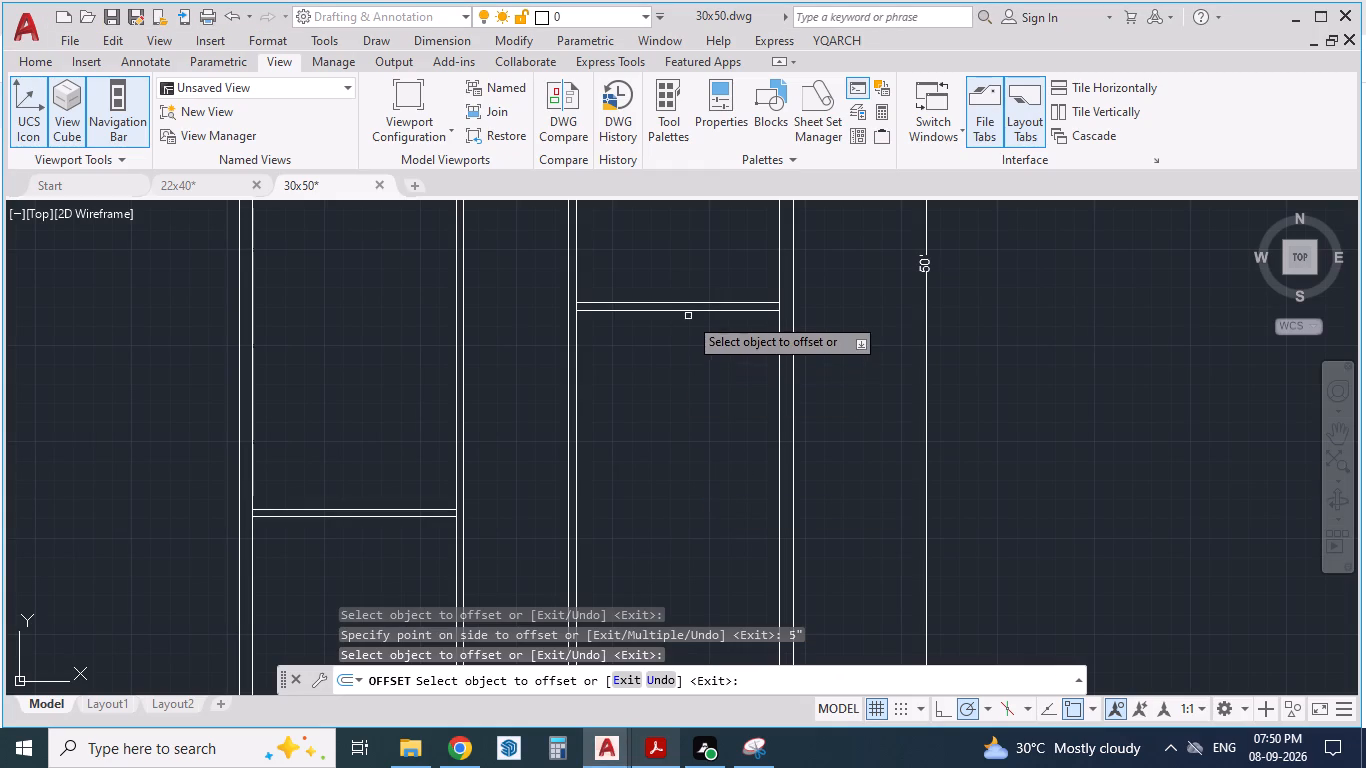
{"action": "left_click", "coordinate": [680, 311]}
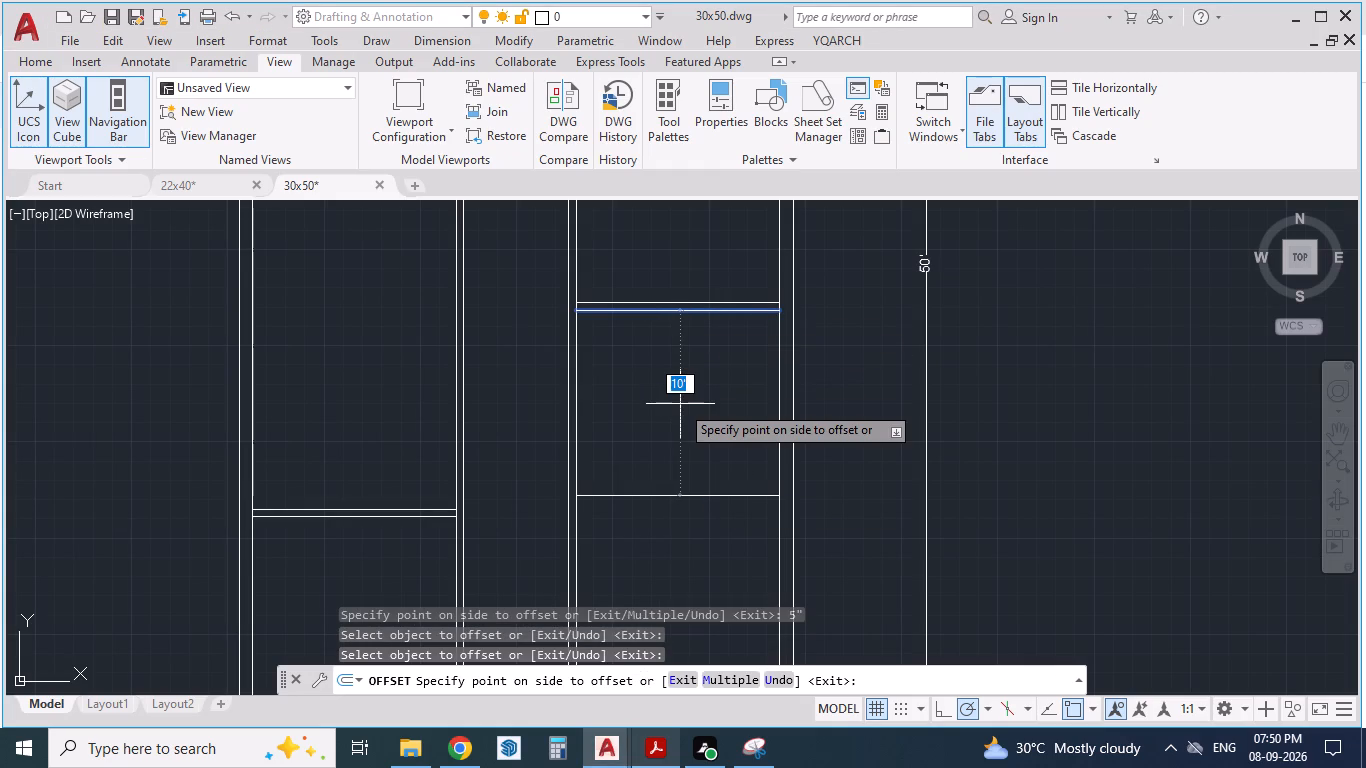
{"action": "key", "text": "6"}
{"action": "type", "text": "'4\""}
{"action": "key", "text": "Return"}
{"action": "left_click", "coordinate": [680, 405]}
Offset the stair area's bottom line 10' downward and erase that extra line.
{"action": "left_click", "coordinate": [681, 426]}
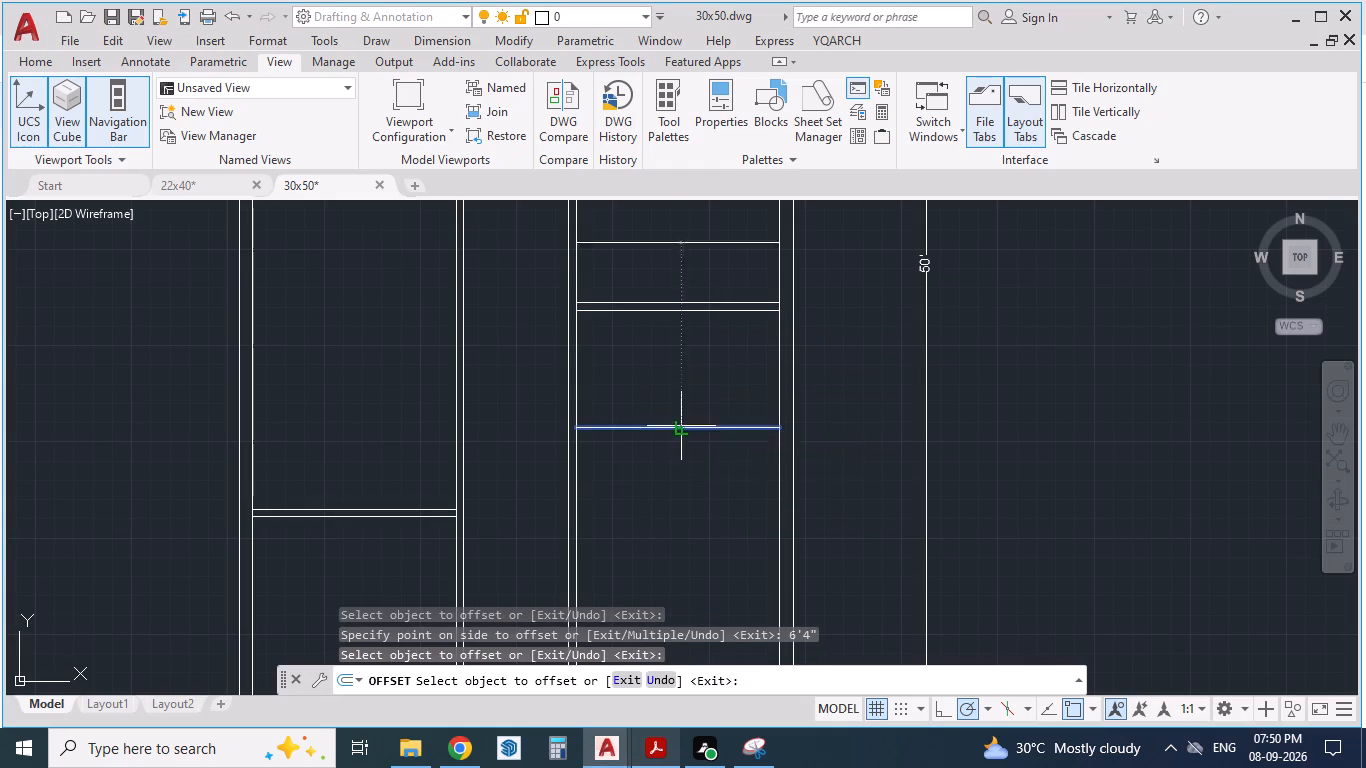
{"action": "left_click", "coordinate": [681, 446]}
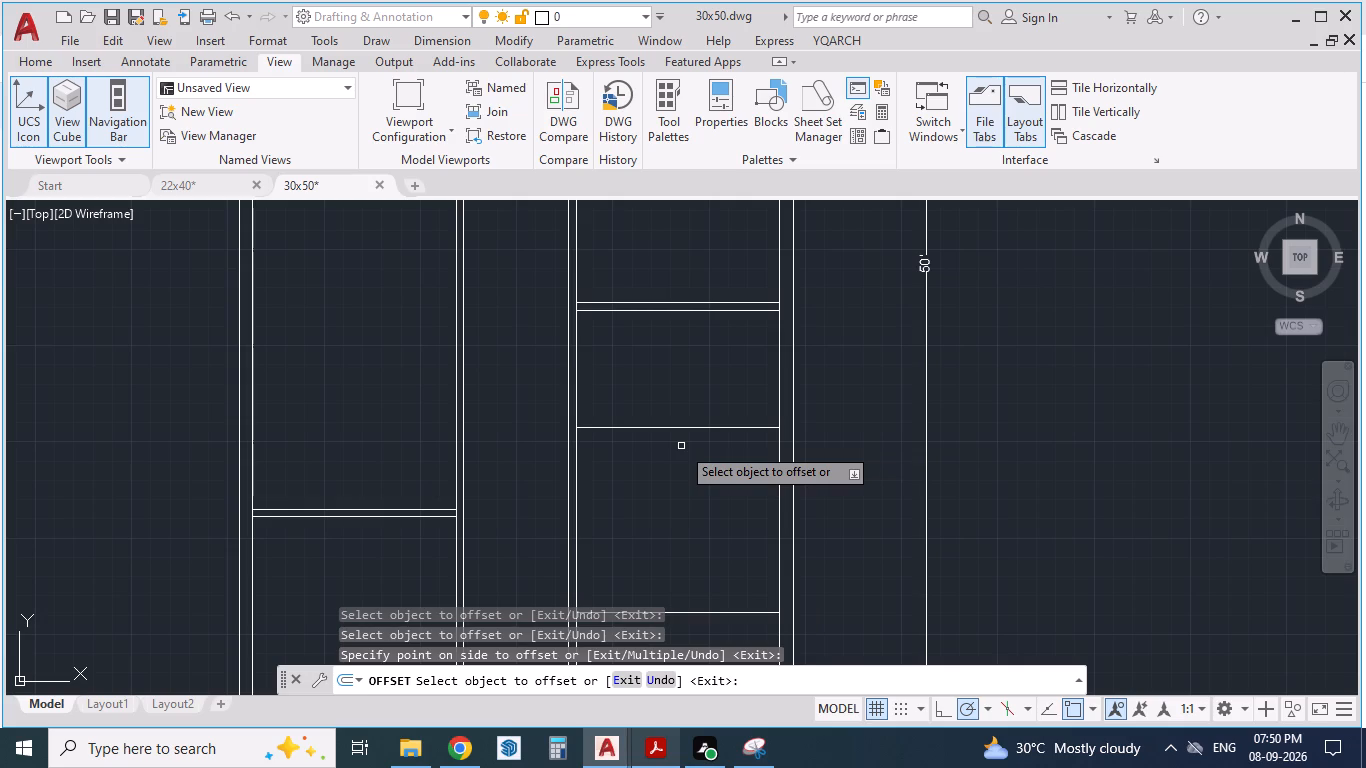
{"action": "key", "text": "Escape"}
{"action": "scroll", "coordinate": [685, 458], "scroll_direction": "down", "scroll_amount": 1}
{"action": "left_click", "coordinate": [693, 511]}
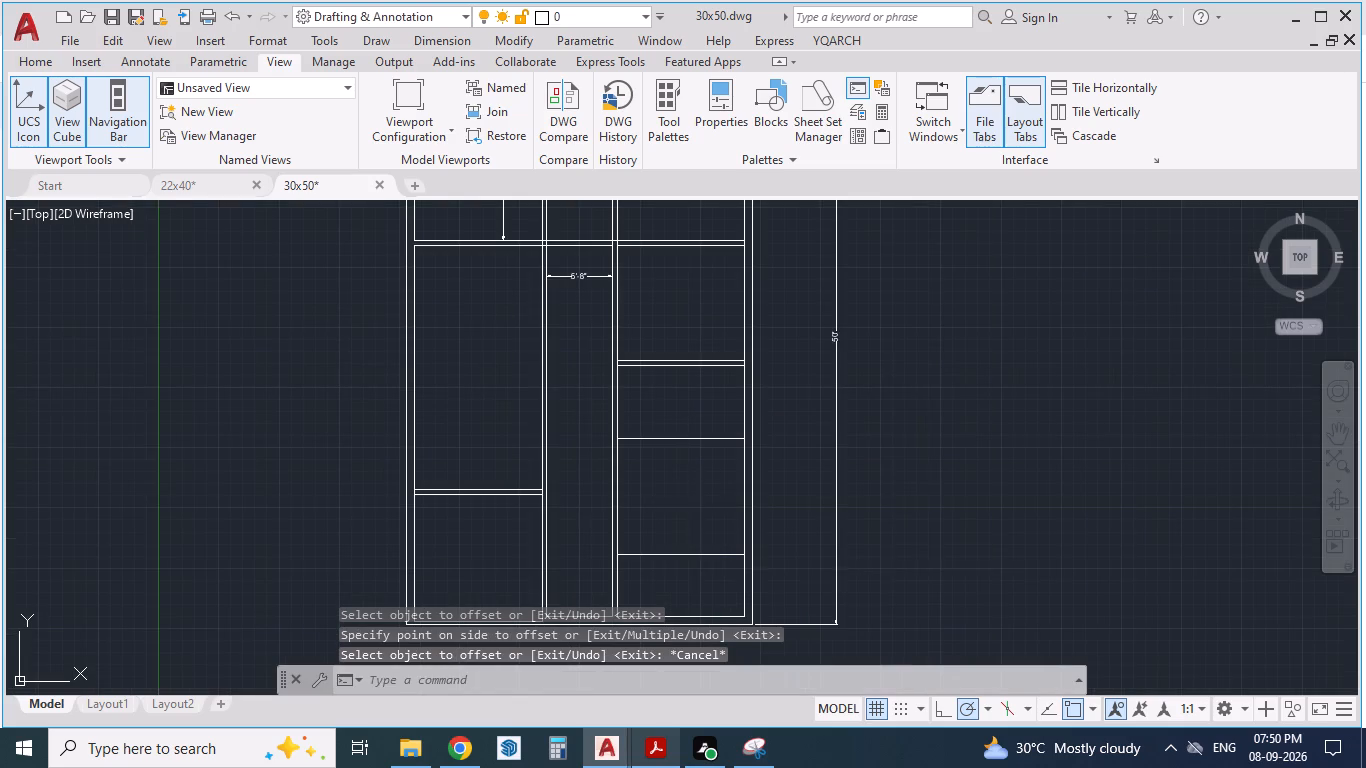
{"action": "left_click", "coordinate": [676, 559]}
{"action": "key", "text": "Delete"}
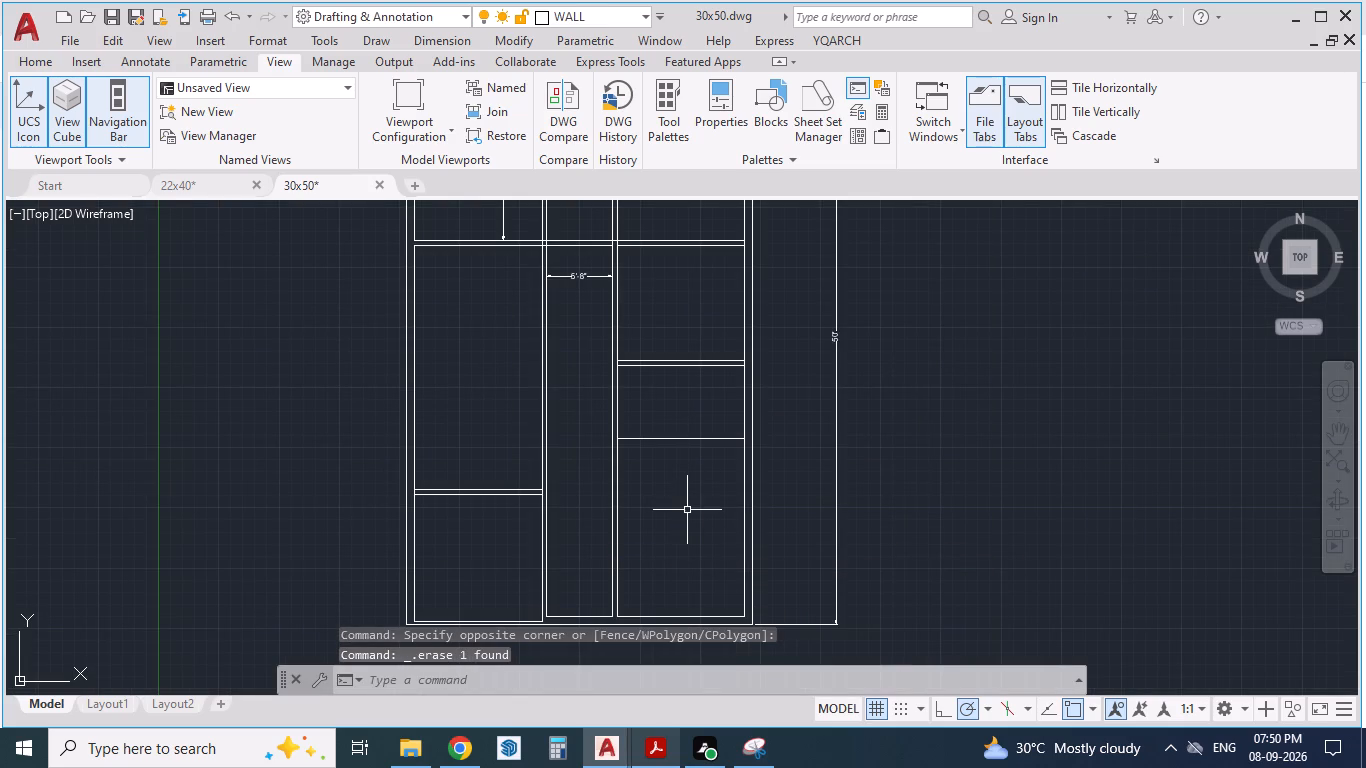
Offset the stair area's bottom line 5" downward to give the wall below the stairs its thickness.
{"action": "key", "text": "o"}
{"action": "key", "text": "Return"}
{"action": "type", "text": "5\""}
{"action": "key", "text": "Return"}
{"action": "left_click", "coordinate": [679, 439]}
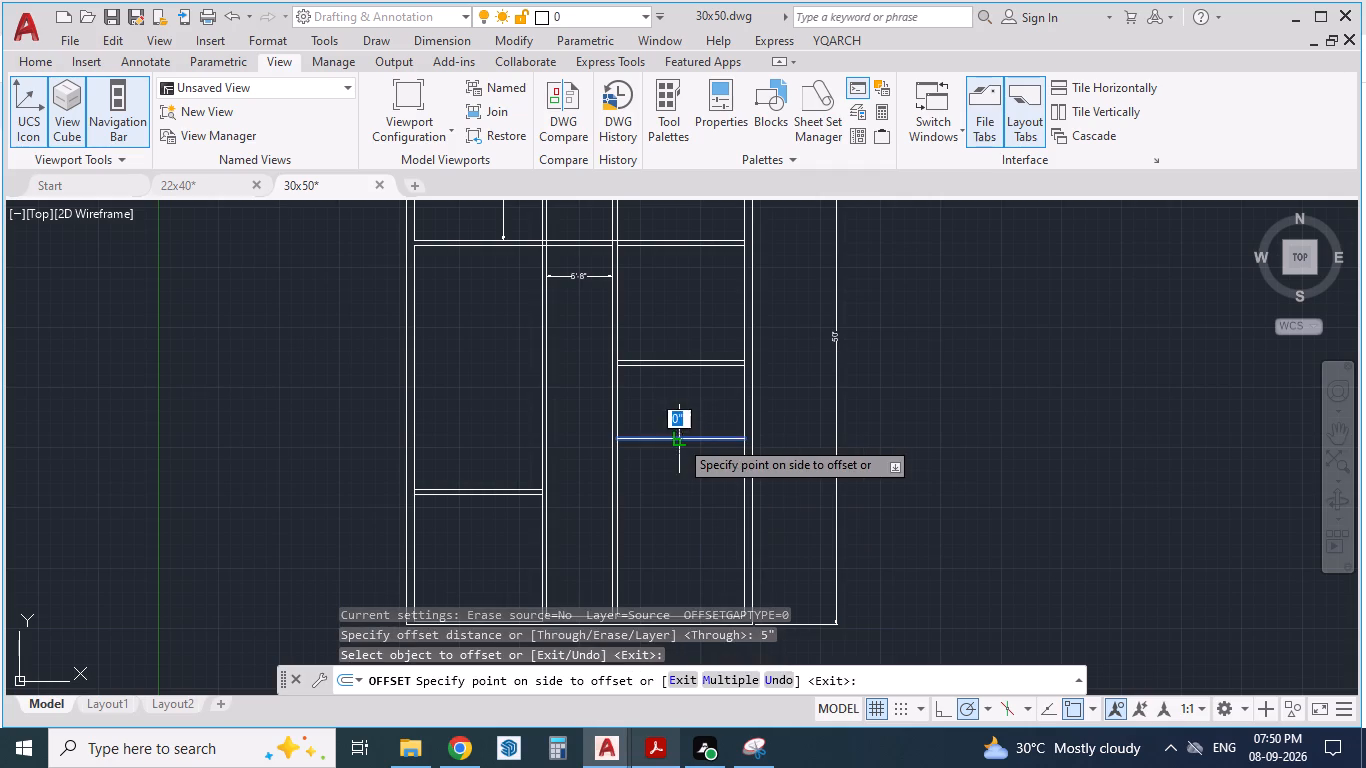
{"action": "left_click", "coordinate": [653, 459]}
{"action": "scroll", "coordinate": [677, 460], "scroll_direction": "up", "scroll_amount": 1}
{"action": "scroll", "coordinate": [645, 320], "scroll_direction": "down", "scroll_amount": 2}
{"action": "scroll", "coordinate": [627, 429], "scroll_direction": "up", "scroll_amount": 1}
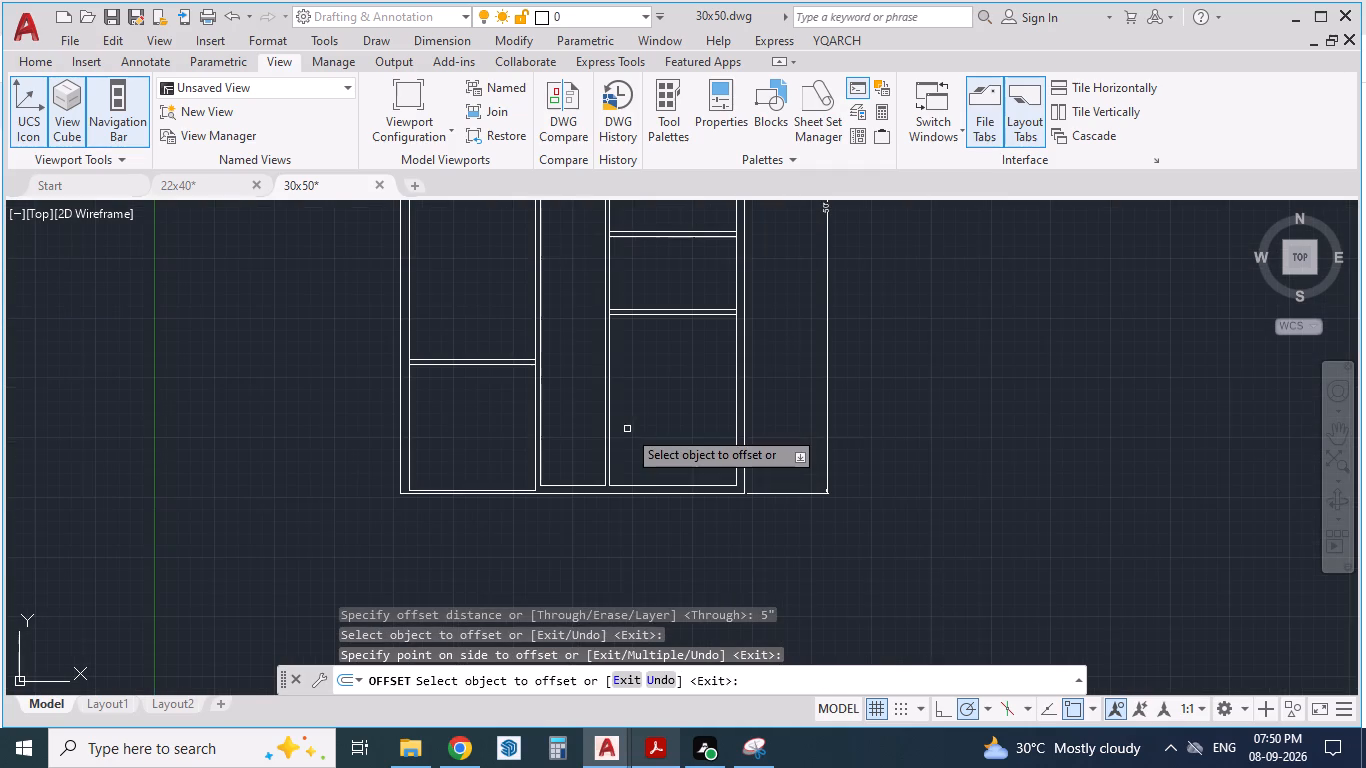
Check the C Toilet's size in the PDF plan and offset the lower line of the stairs' bottom wall 4' downward.
{"action": "key", "text": "alt+Tab"}
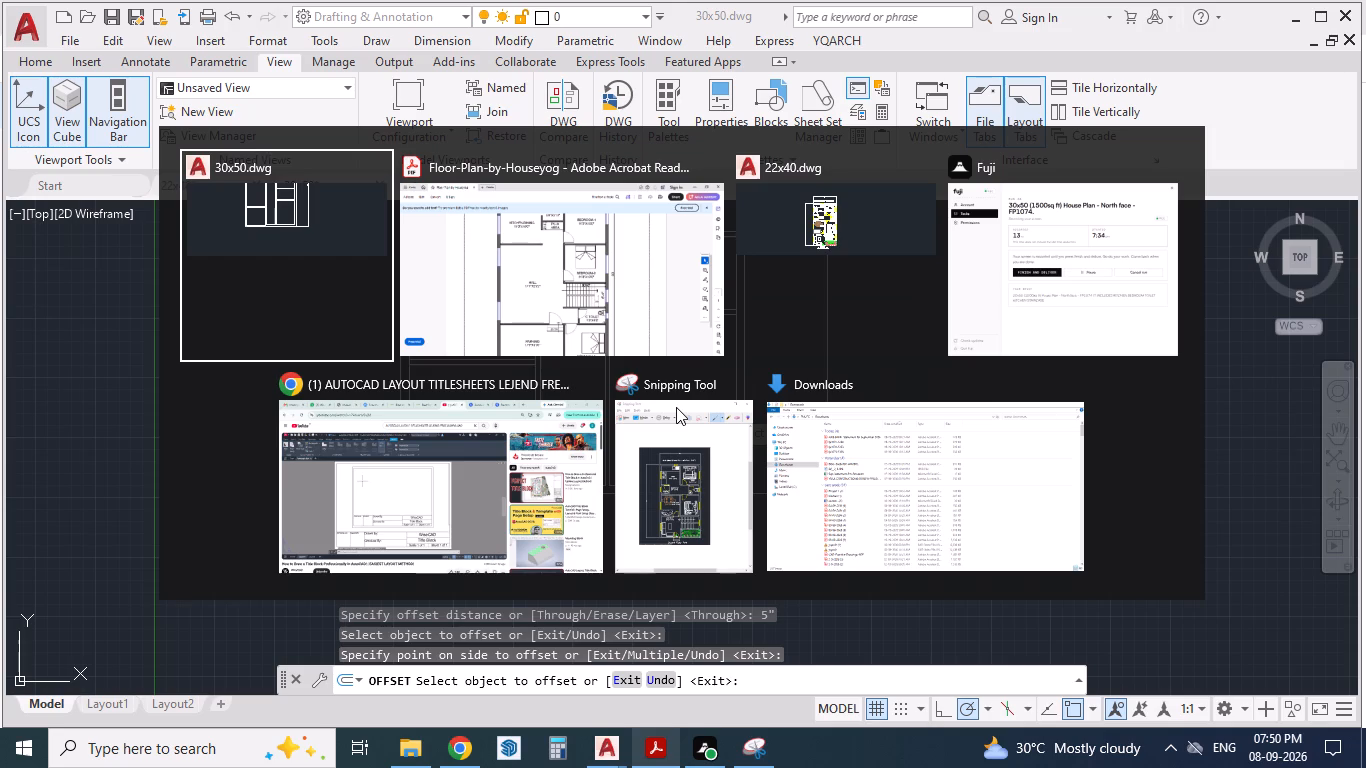
{"action": "key", "text": "alt+Tab"}
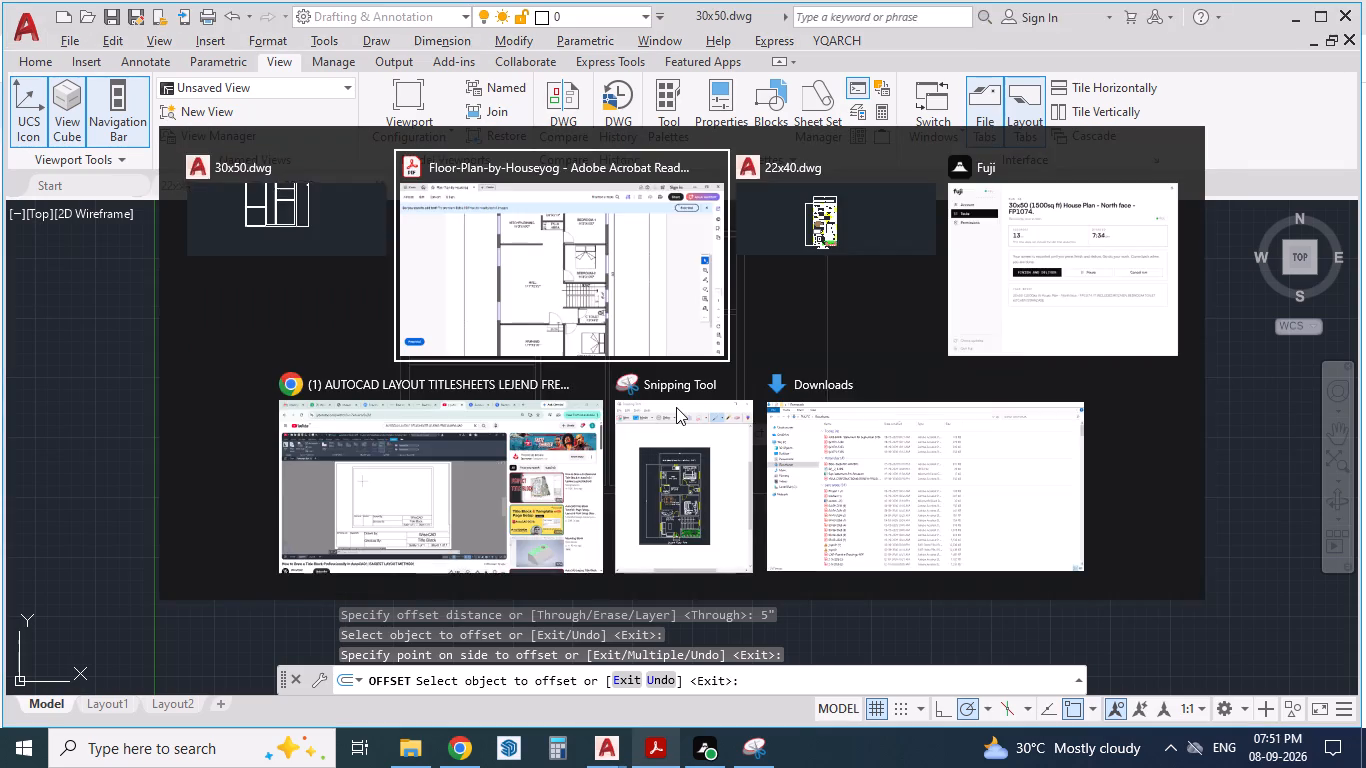
{"action": "key", "text": "alt+Tab"}
{"action": "scroll", "coordinate": [730, 378], "scroll_direction": "down", "scroll_amount": 2}
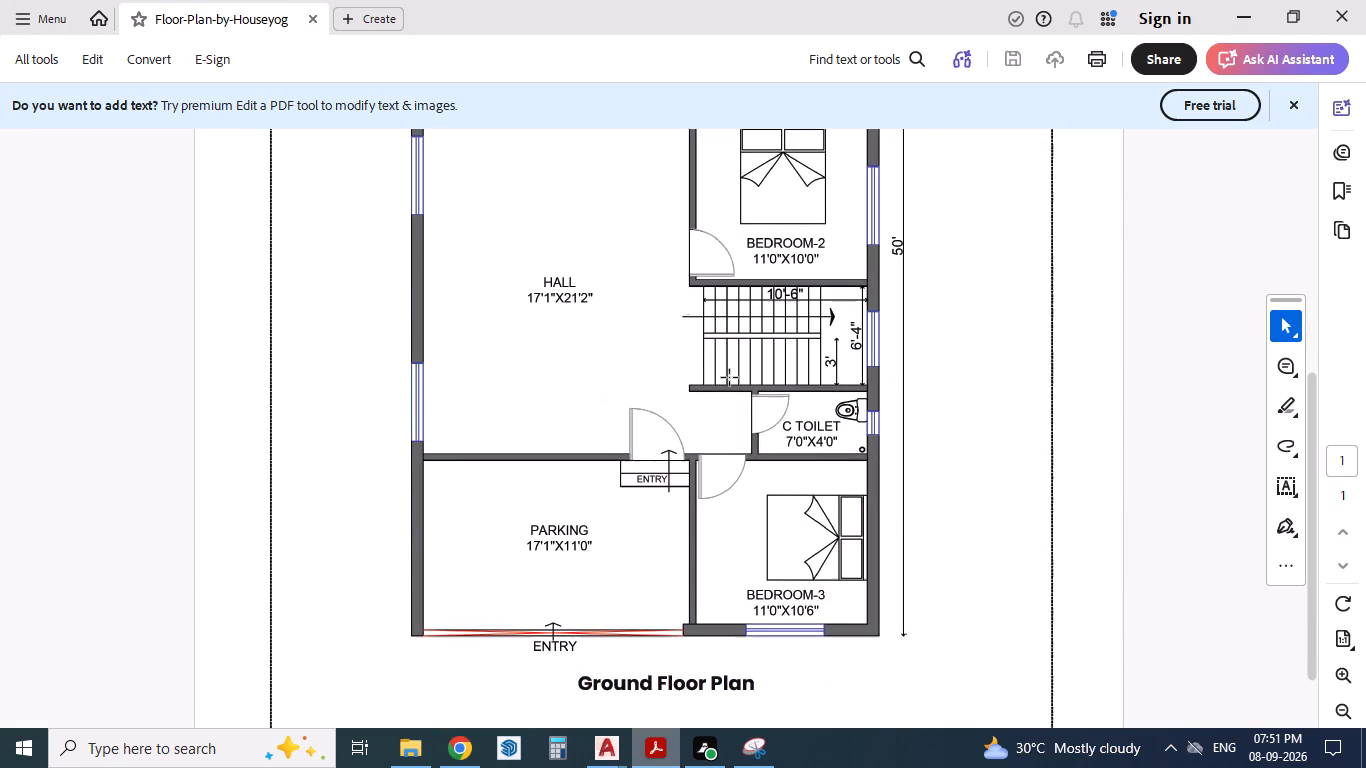
{"action": "key", "text": "alt+Tab"}
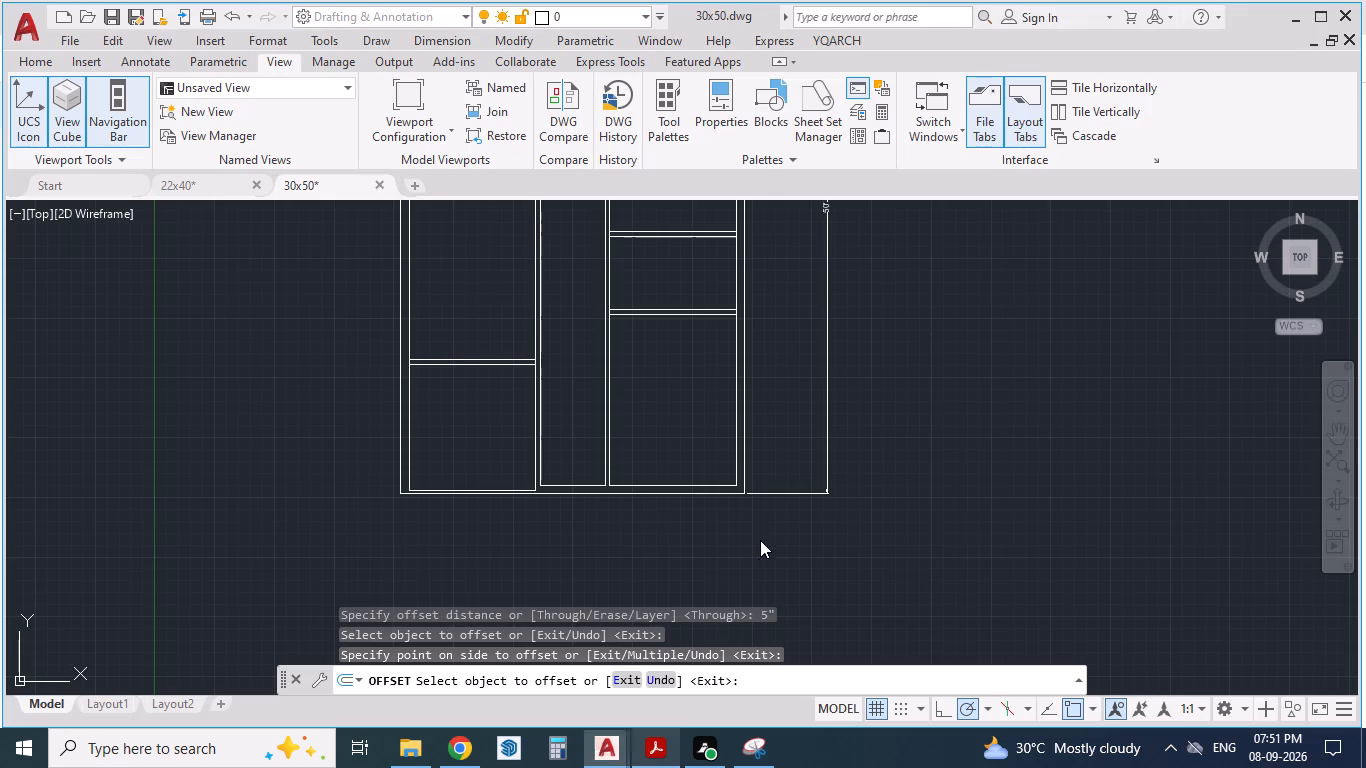
{"action": "scroll", "coordinate": [719, 330], "scroll_direction": "up", "scroll_amount": 1}
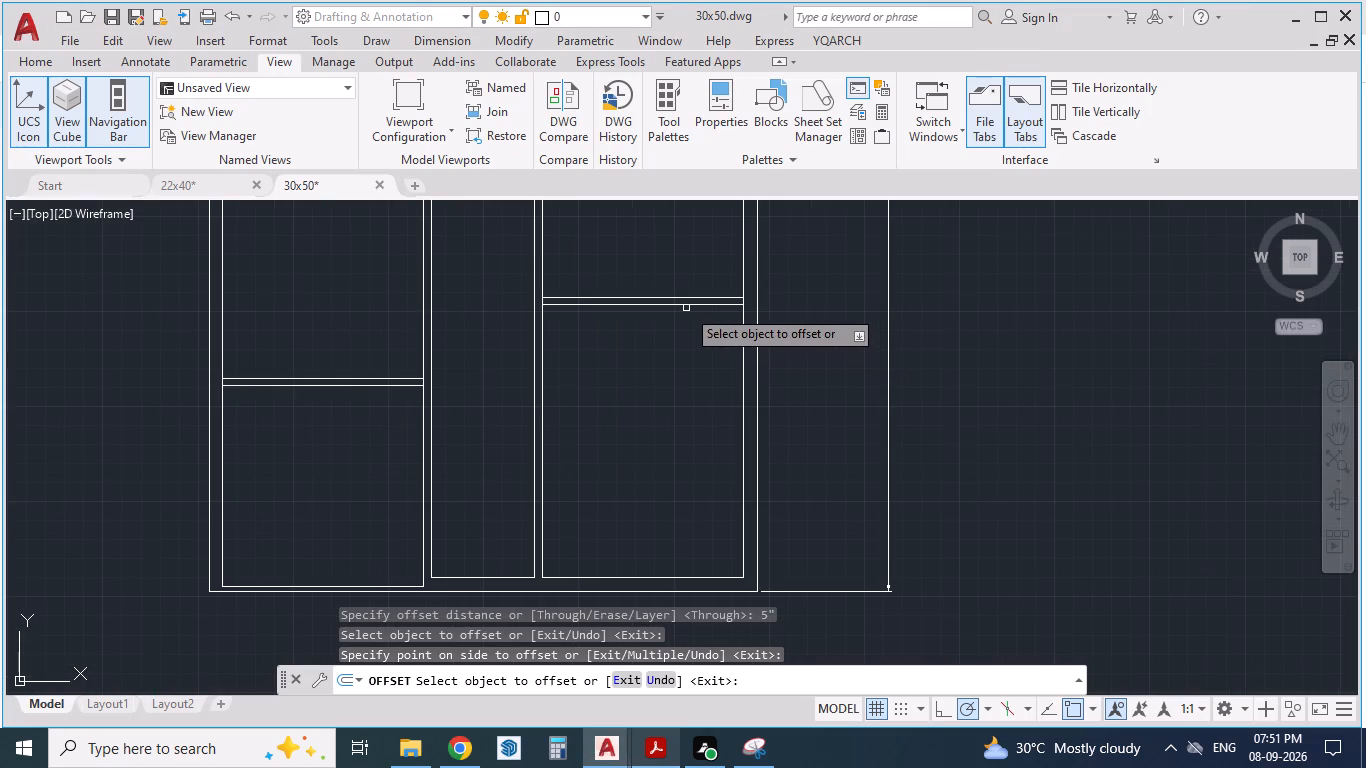
{"action": "left_click", "coordinate": [682, 307]}
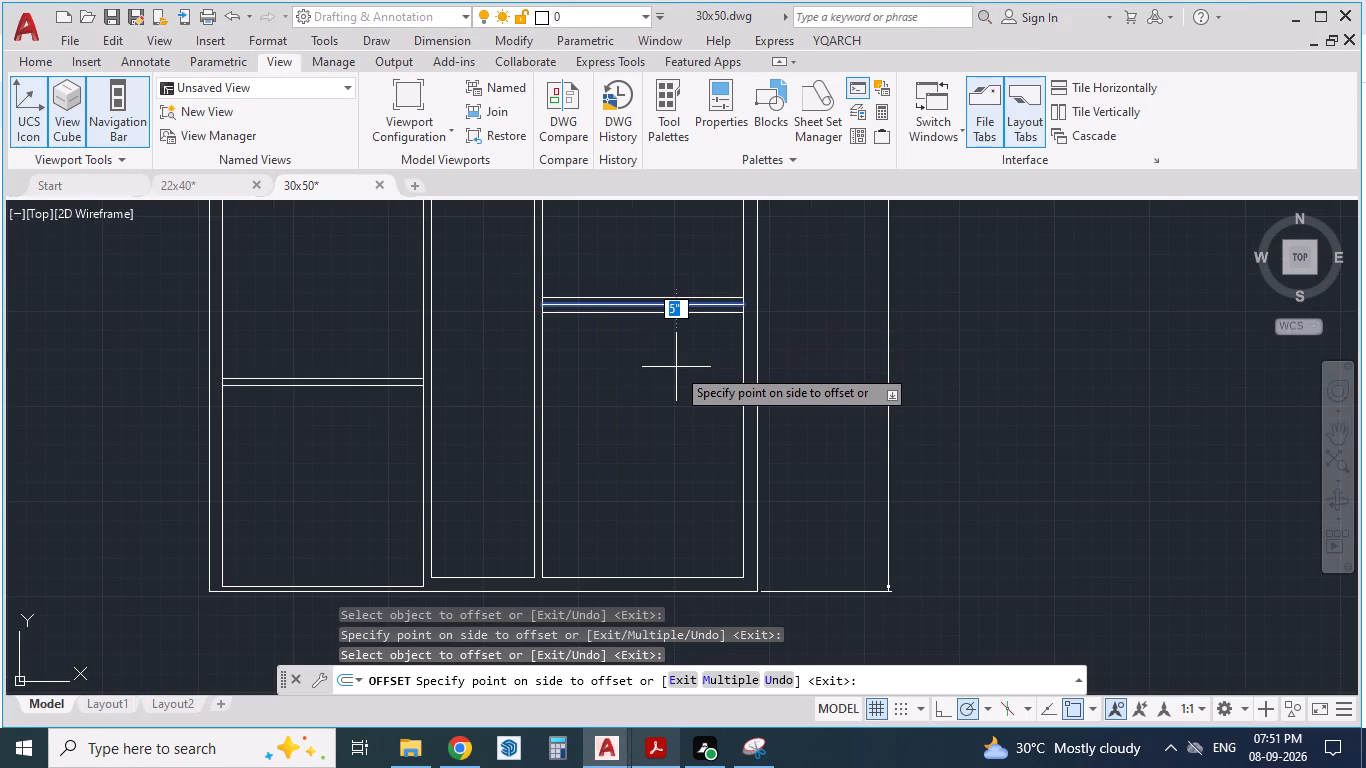
{"action": "type", "text": "4'"}
{"action": "key", "text": "Return"}
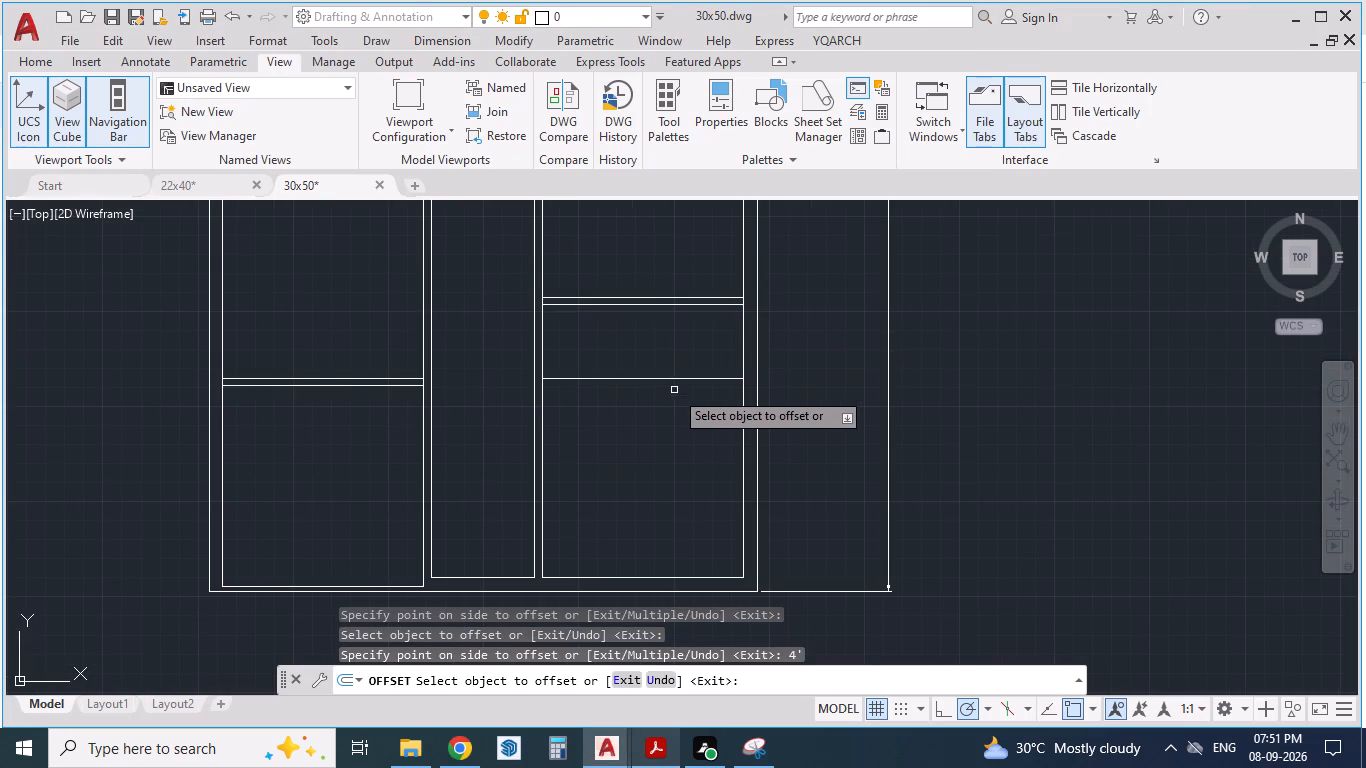
Offset the C Toilet's new bottom line 5" downward to form the wall above Bedroom-3.
{"action": "left_click", "coordinate": [669, 381]}
{"action": "left_click", "coordinate": [677, 416]}
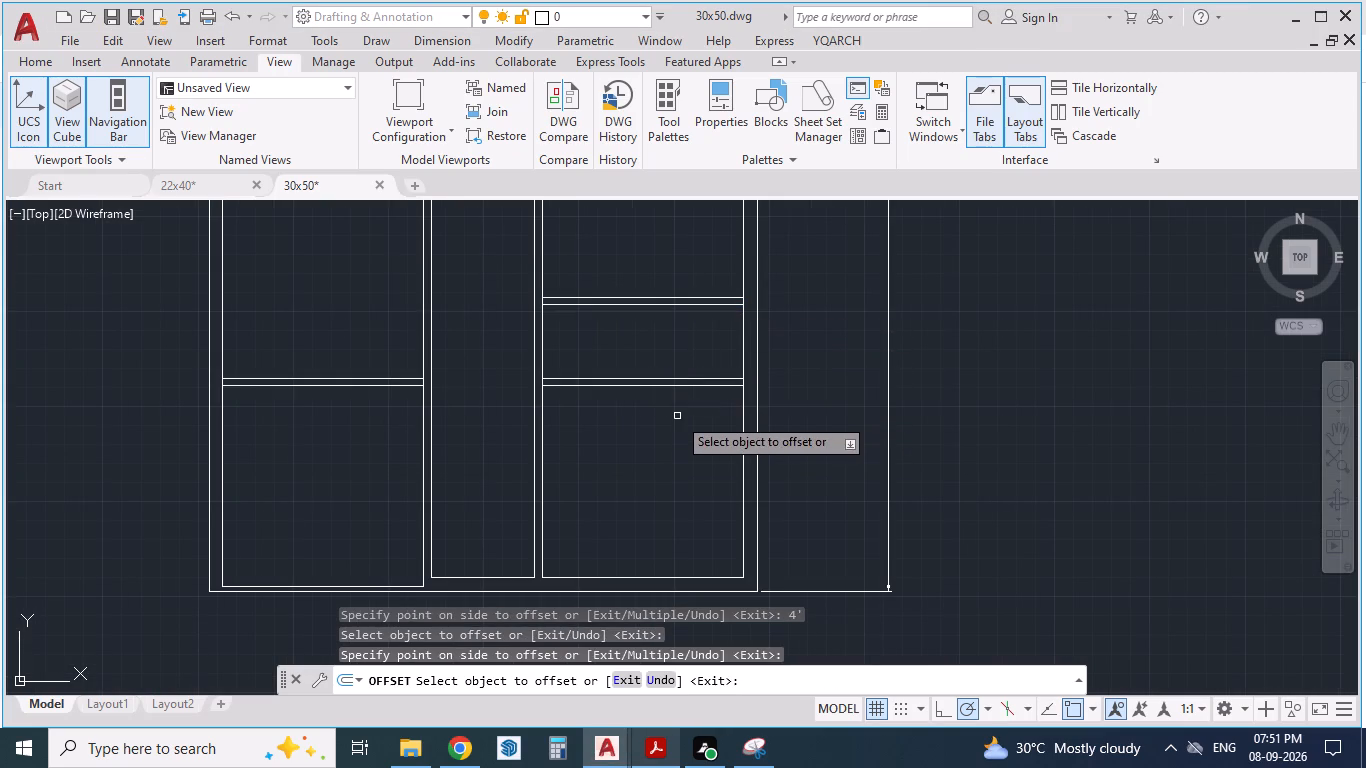
{"action": "scroll", "coordinate": [665, 348], "scroll_direction": "down", "scroll_amount": 2}
{"action": "scroll", "coordinate": [658, 398], "scroll_direction": "up", "scroll_amount": 2}
Check Bedroom-3's size in the PDF plan and add an aligned dimension to its depth between the inner wall lines.
{"action": "key", "text": "alt+Tab"}
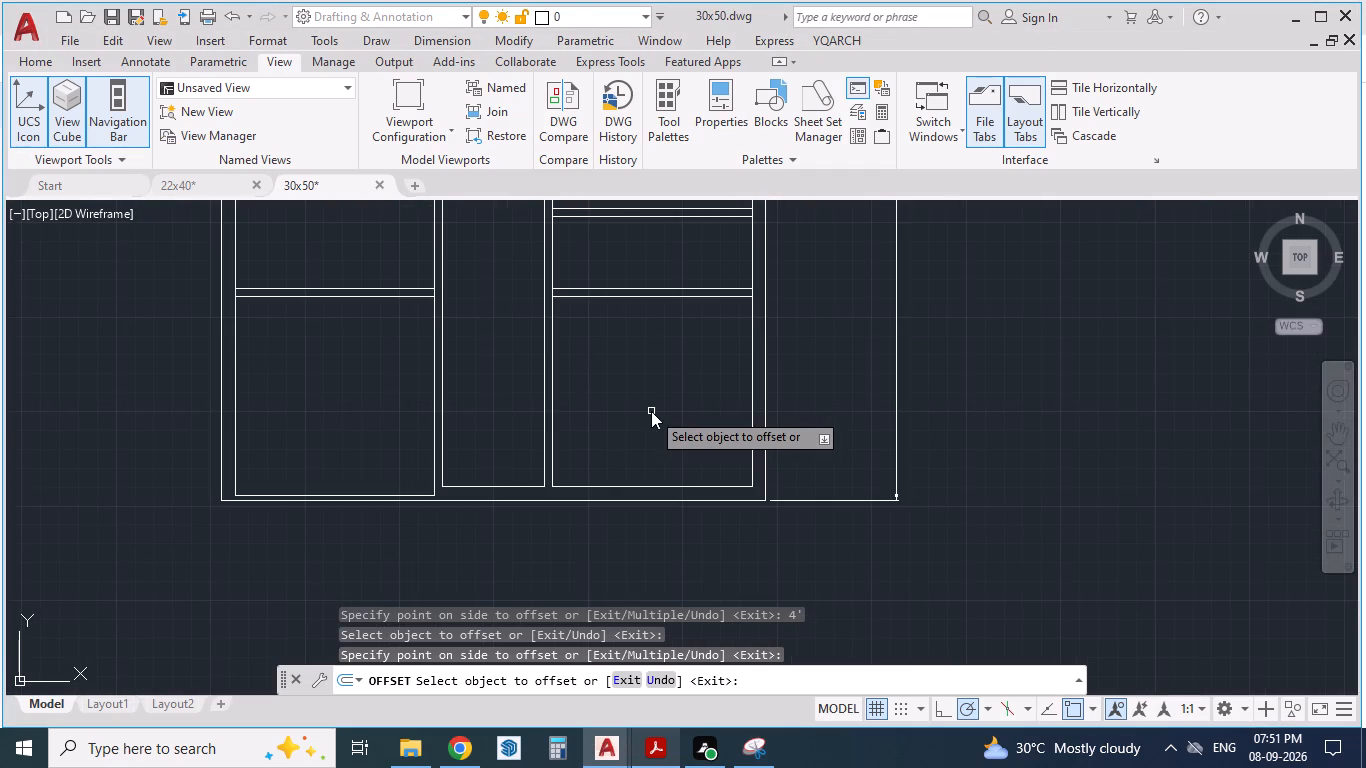
{"action": "key", "text": "alt+Tab"}
{"action": "key", "text": "alt+Tab"}
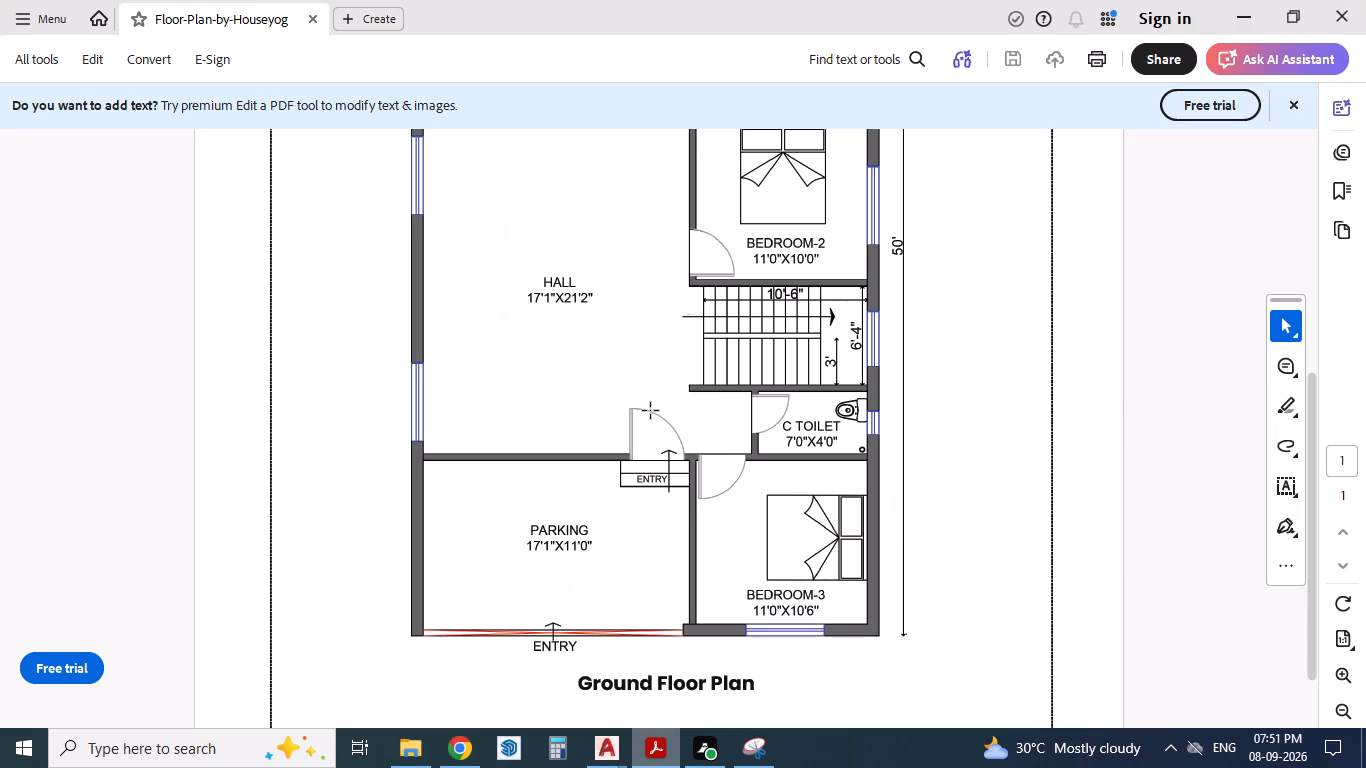
{"action": "key", "text": "alt+Tab"}
{"action": "key", "text": "Escape"}
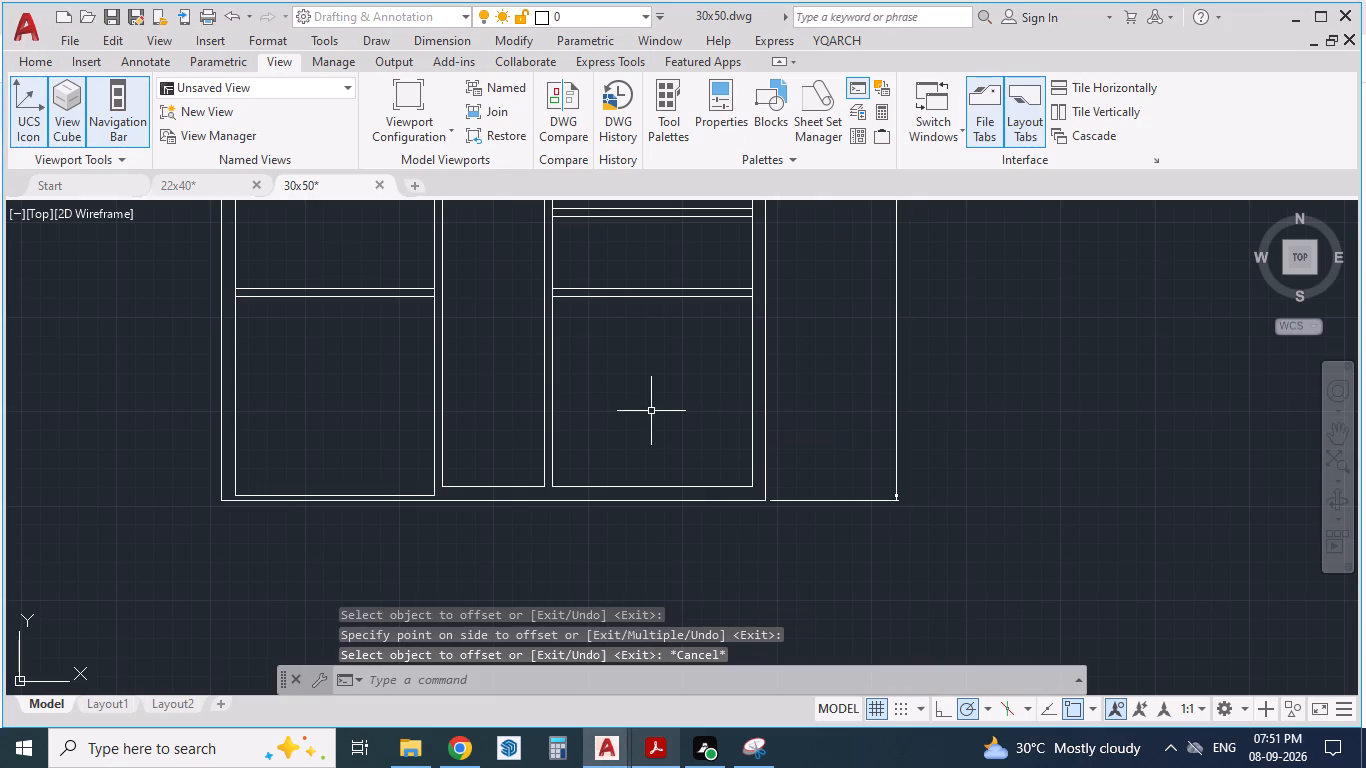
{"action": "type", "text": "DA"}
{"action": "key", "text": "Return"}
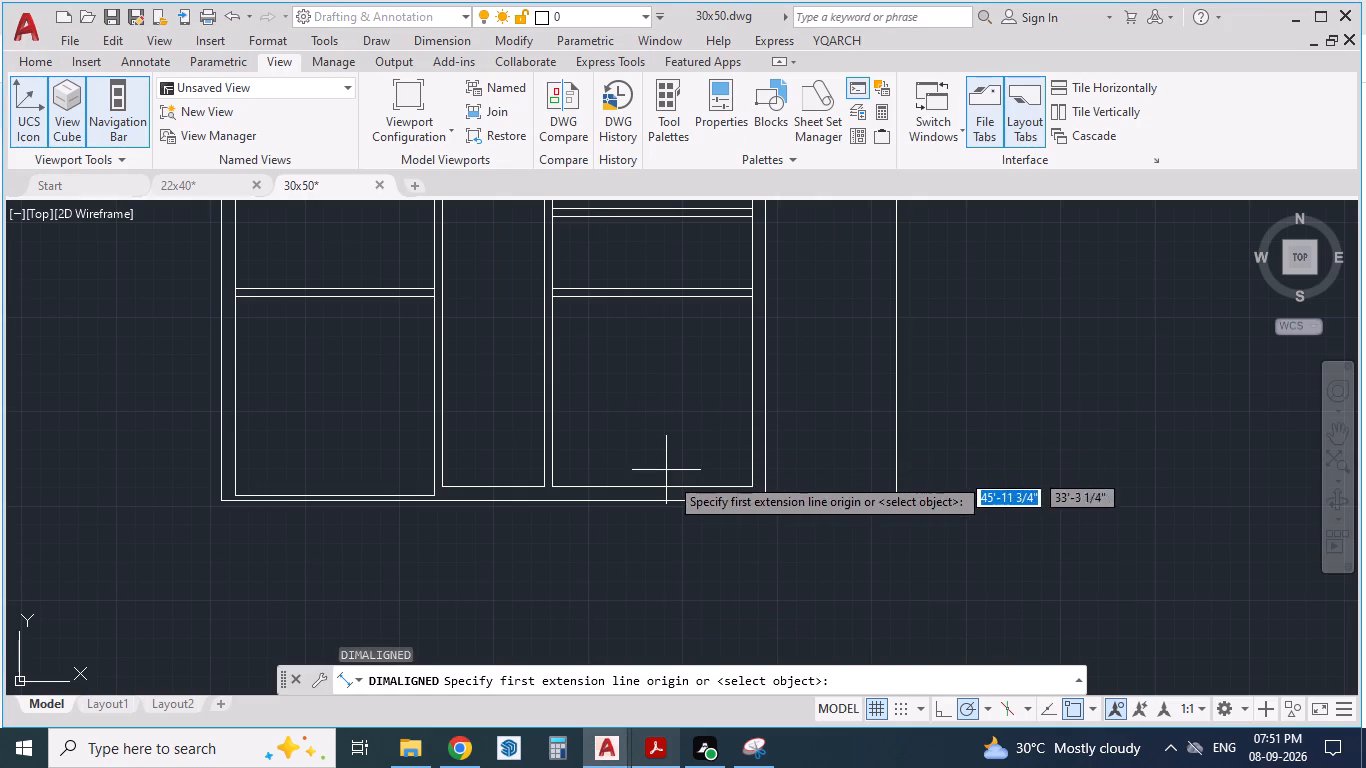
{"action": "left_click", "coordinate": [671, 489]}
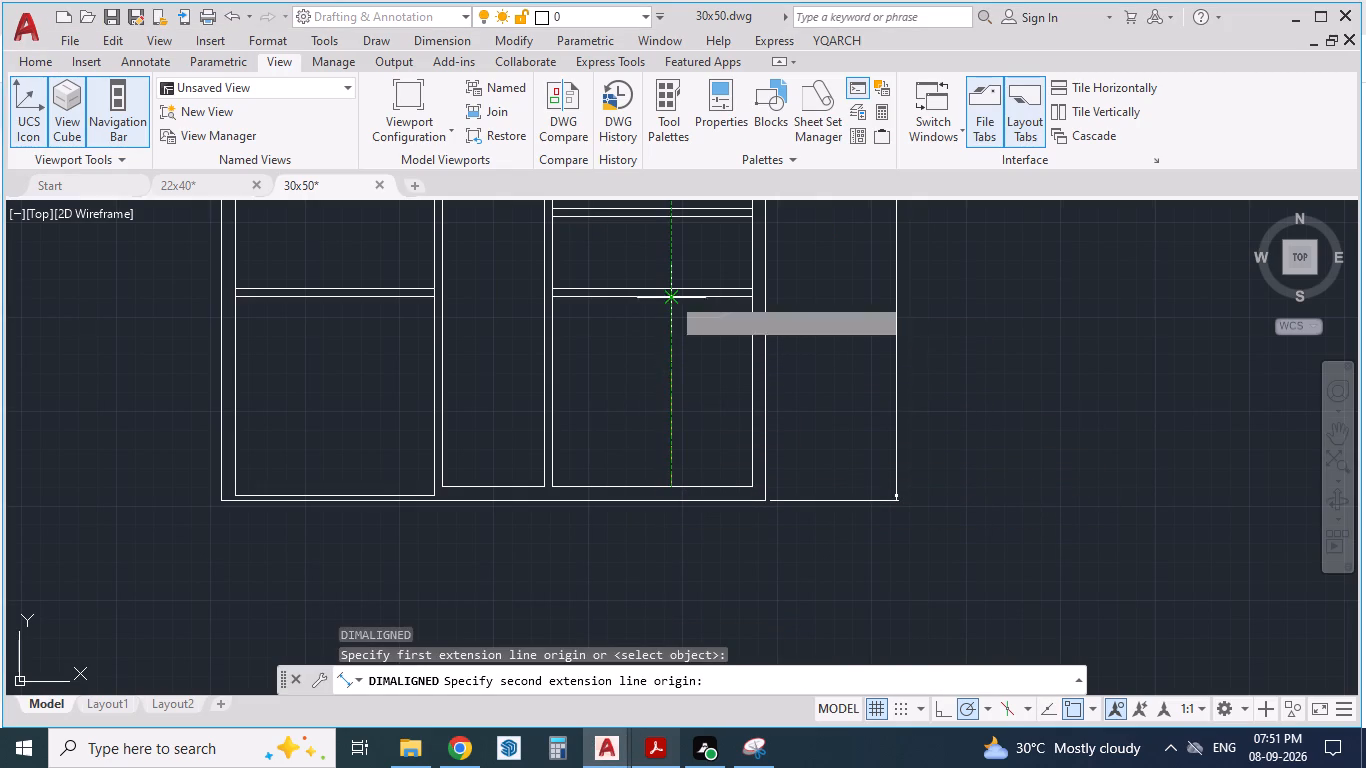
{"action": "left_click", "coordinate": [673, 292]}
{"action": "left_click", "coordinate": [647, 338]}
{"action": "scroll", "coordinate": [648, 353], "scroll_direction": "up", "scroll_amount": 2}
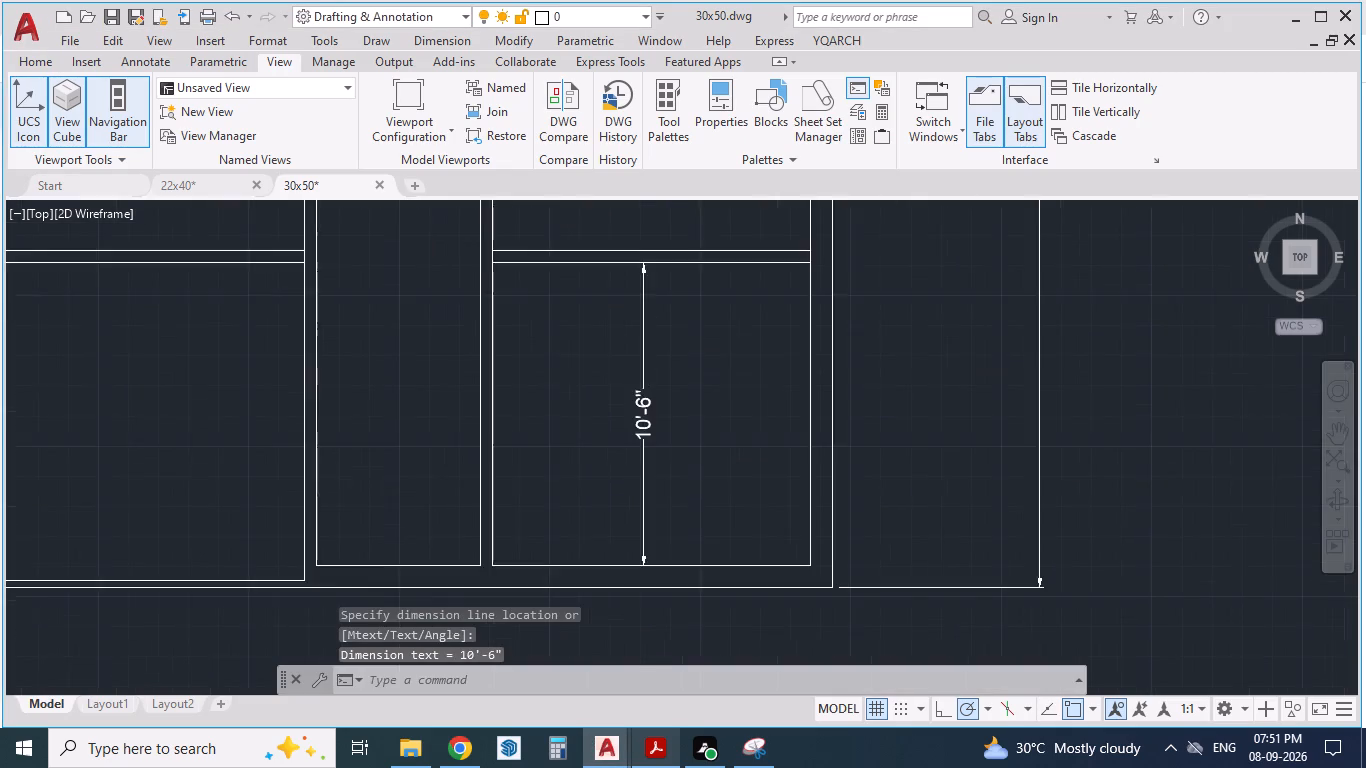
{"action": "scroll", "coordinate": [672, 448], "scroll_direction": "down", "scroll_amount": 2}
Compare the parking, hall and Bedroom-3 walls in the PDF plan with the walls drawn so far.
{"action": "key", "text": "alt+Tab"}
{"action": "key", "text": "alt+Tab"}
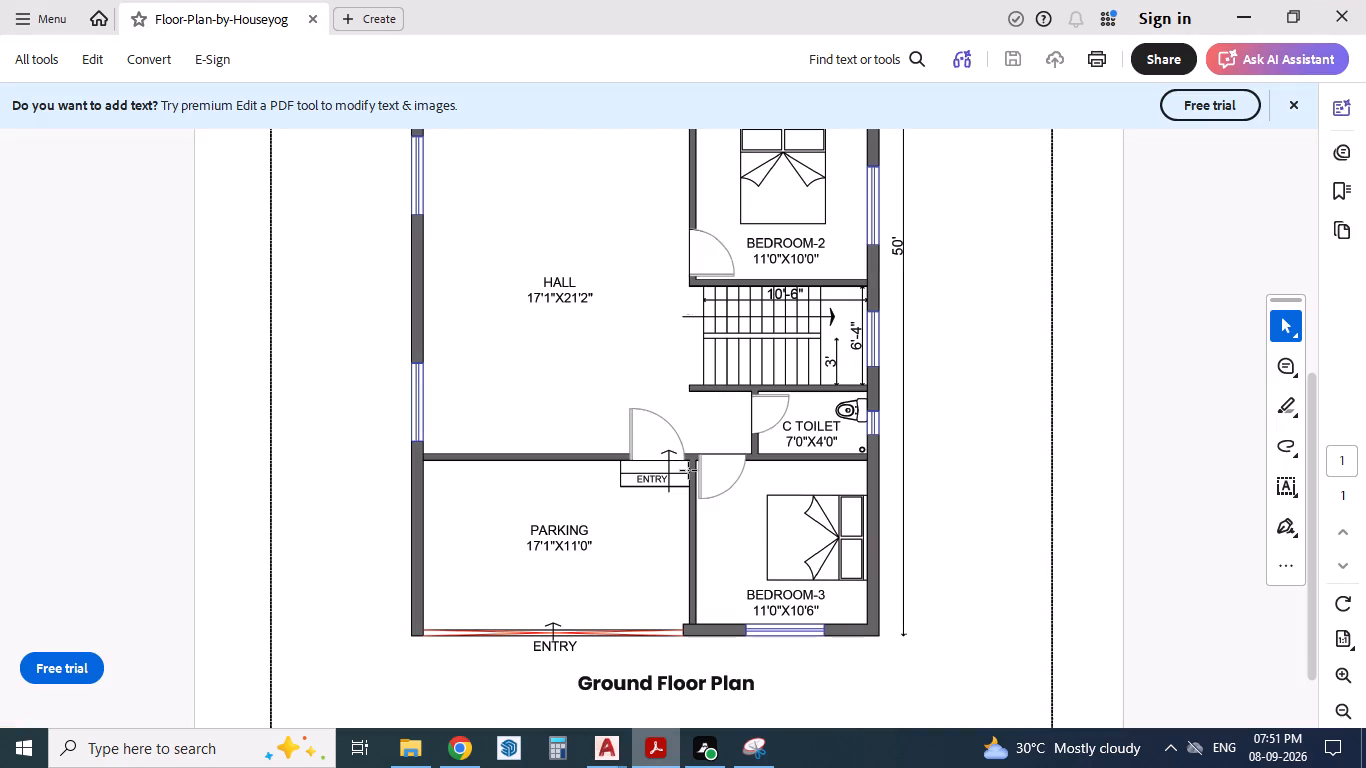
{"action": "key", "text": "Tab"}
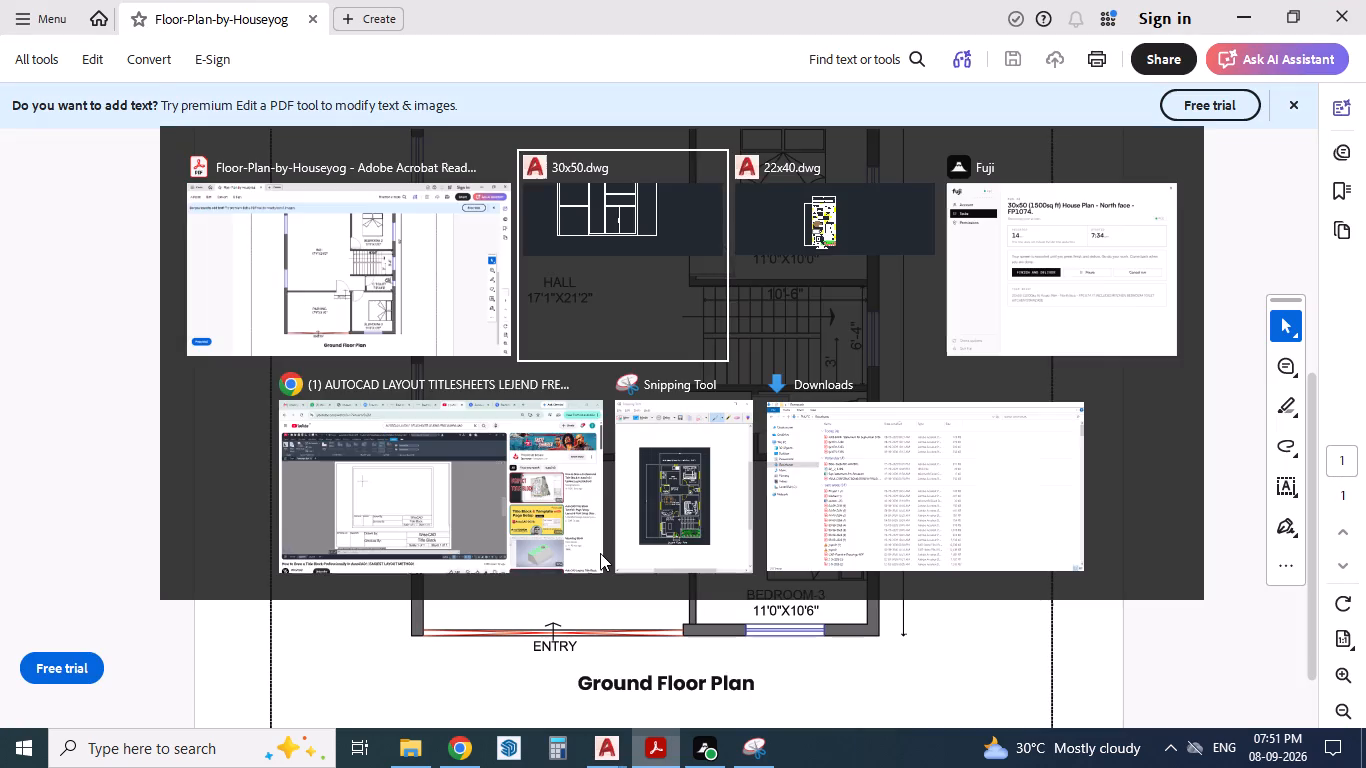
{"action": "scroll", "coordinate": [608, 516], "scroll_direction": "down", "scroll_amount": 1}
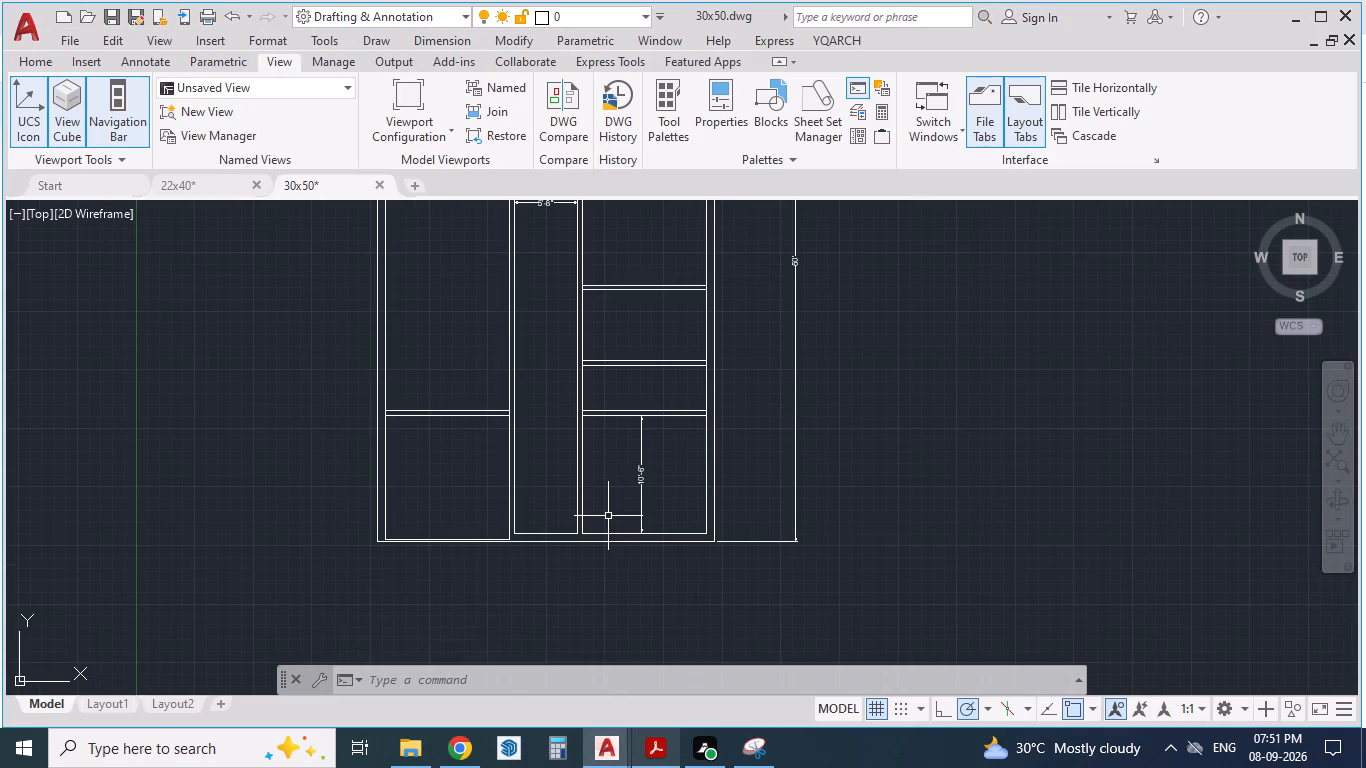
{"action": "key", "text": "alt+Tab"}
{"action": "key", "text": "alt+Tab"}
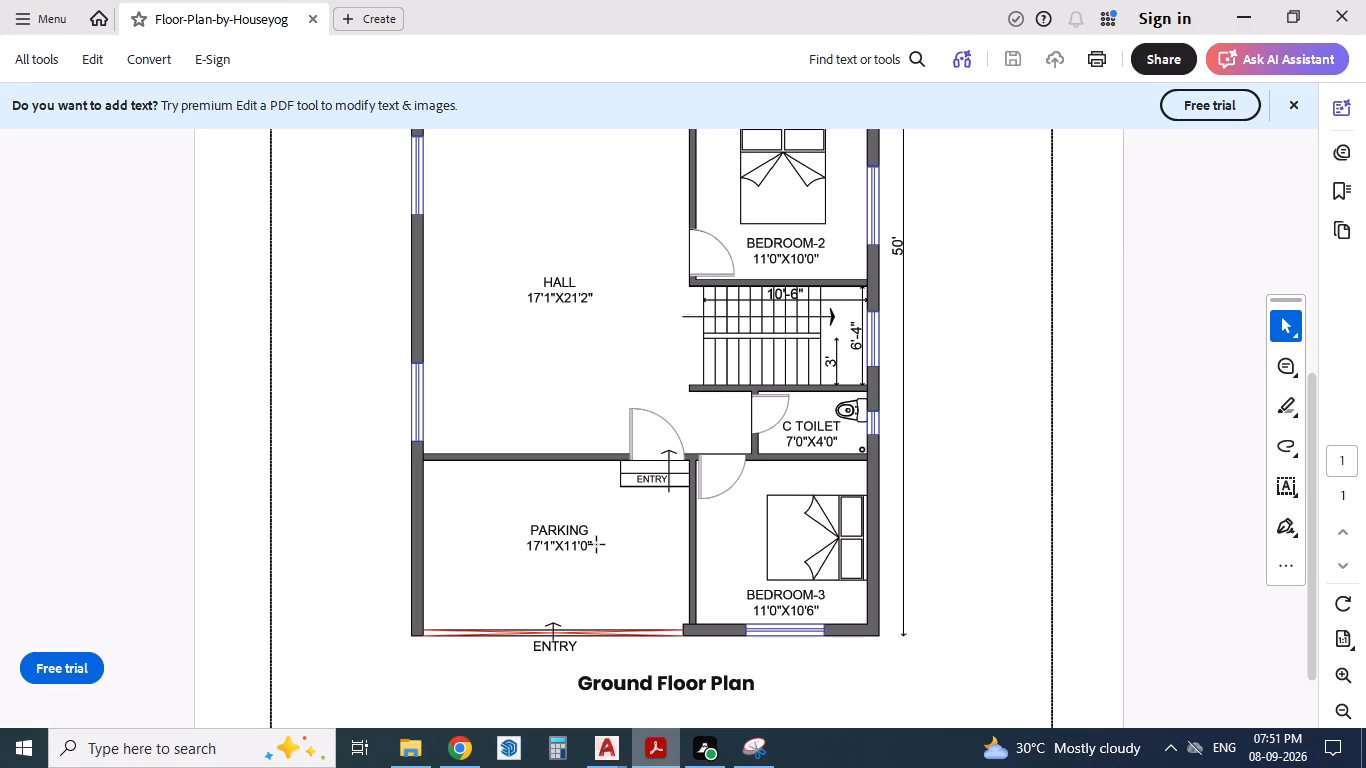
{"action": "key", "text": "alt+Tab"}
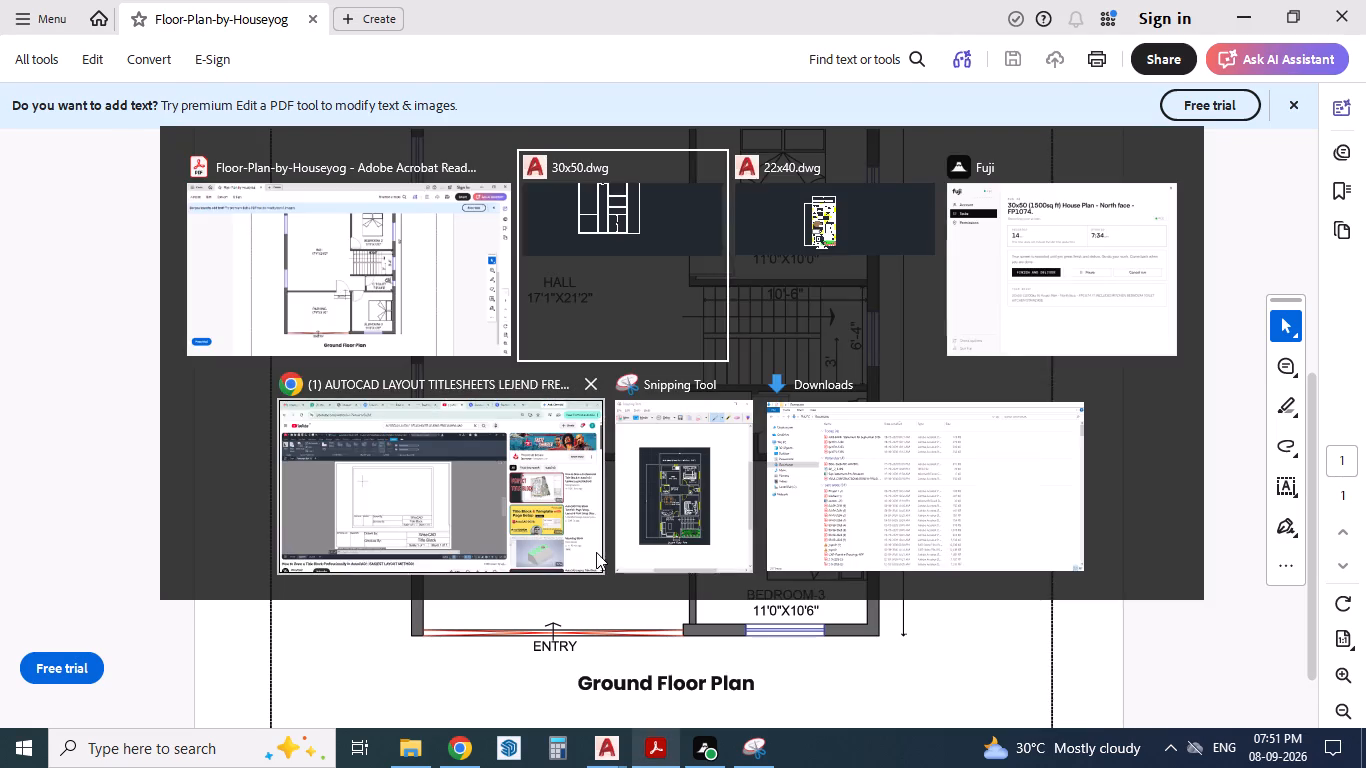
{"action": "scroll", "coordinate": [551, 437], "scroll_direction": "up", "scroll_amount": 1}
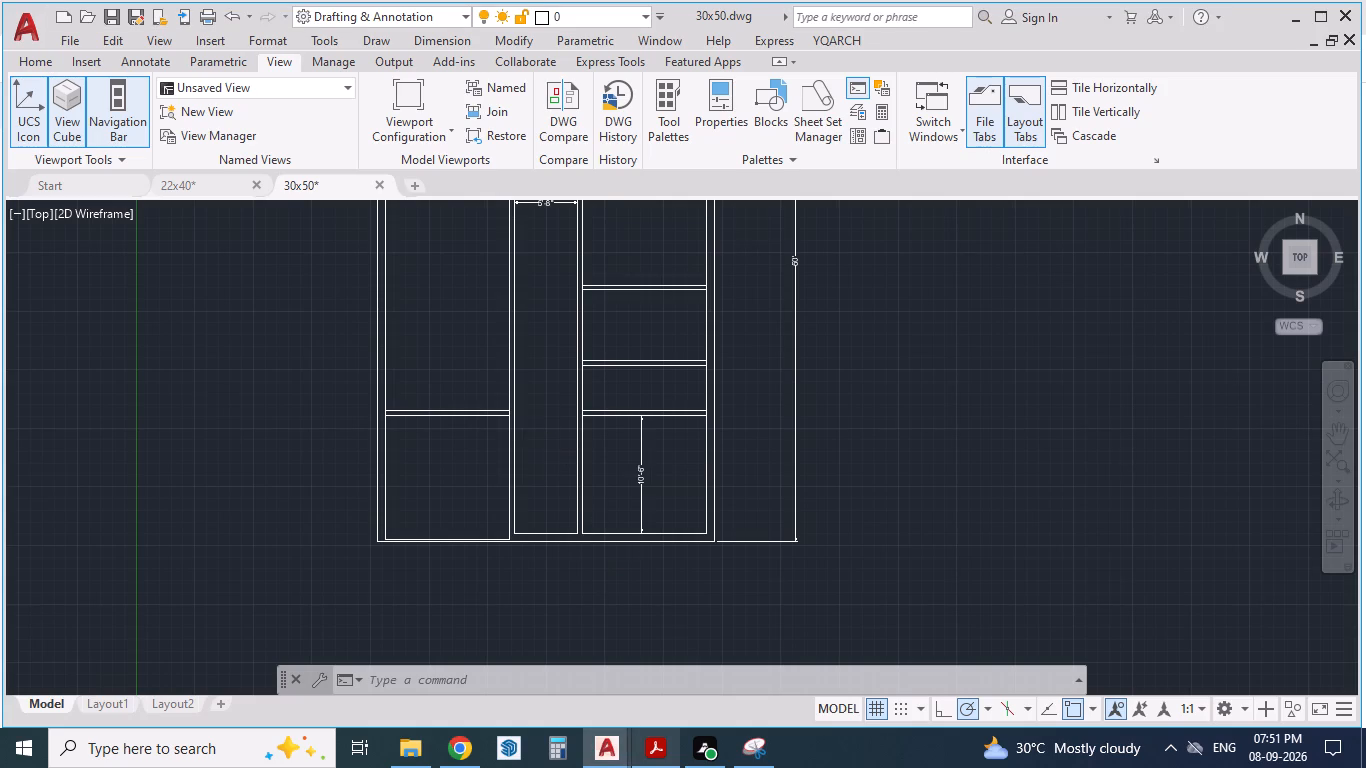
{"action": "key", "text": "alt+Tab"}
{"action": "key", "text": "alt+Tab"}
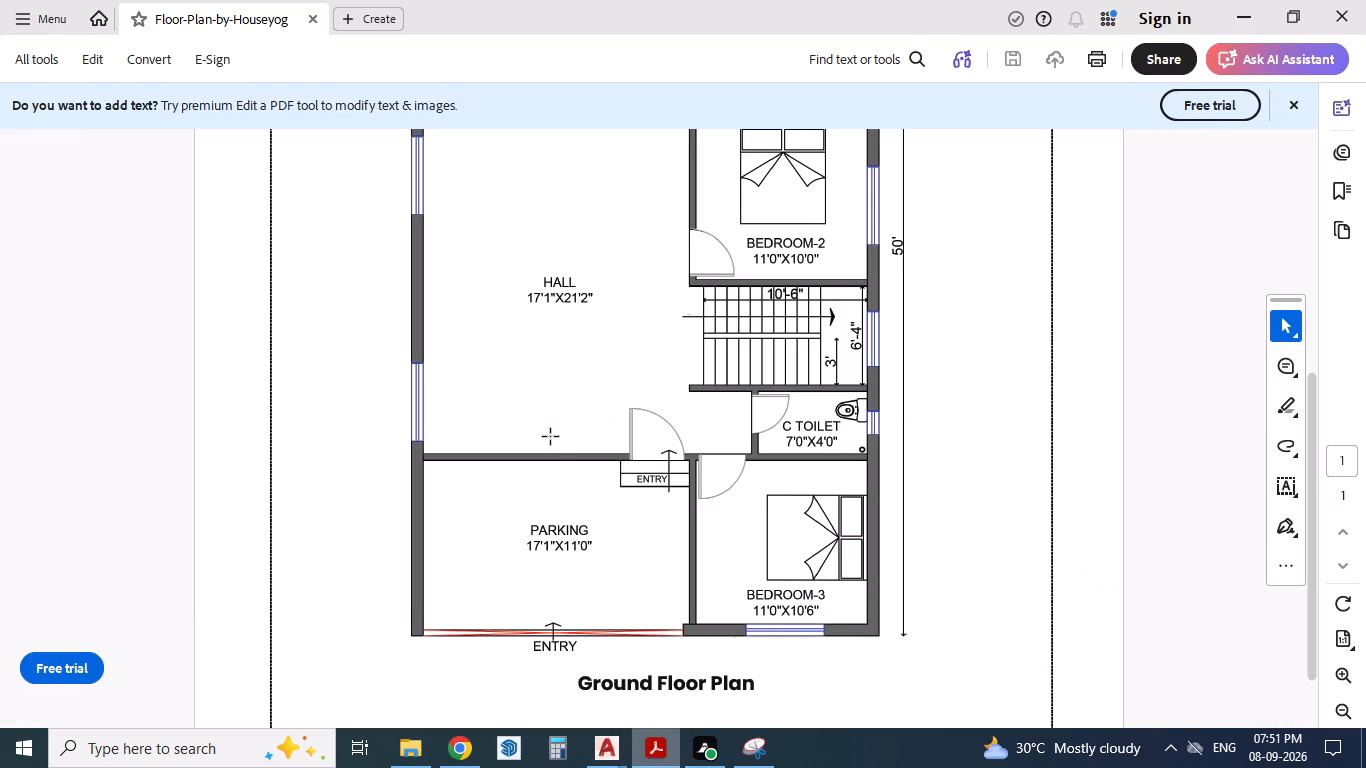
{"action": "key", "text": "alt+Tab"}
{"action": "scroll", "coordinate": [533, 461], "scroll_direction": "up", "scroll_amount": 1}
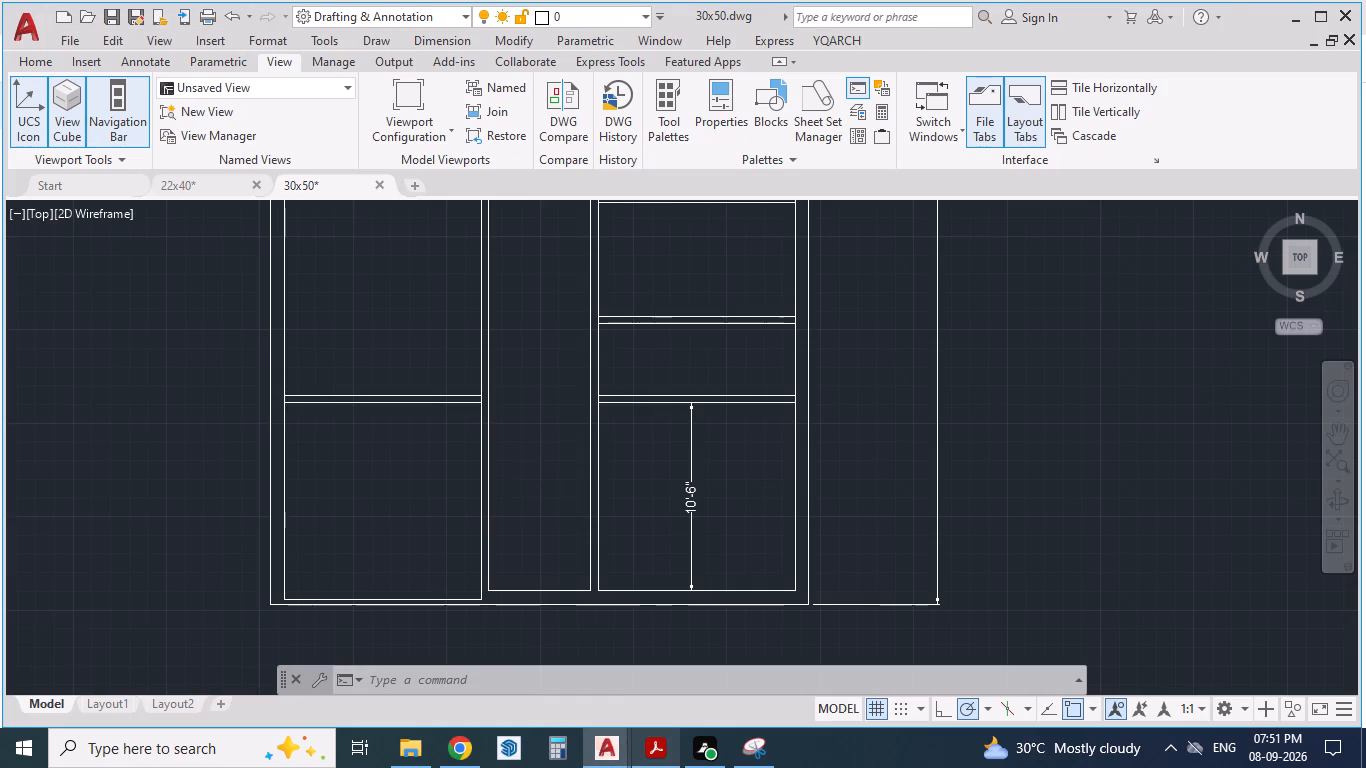
Extend both lines of the wall between hall and parking across the central passage to meet Bedroom-3's top wall.
{"action": "type", "text": "EX"}
{"action": "key", "text": "Return"}
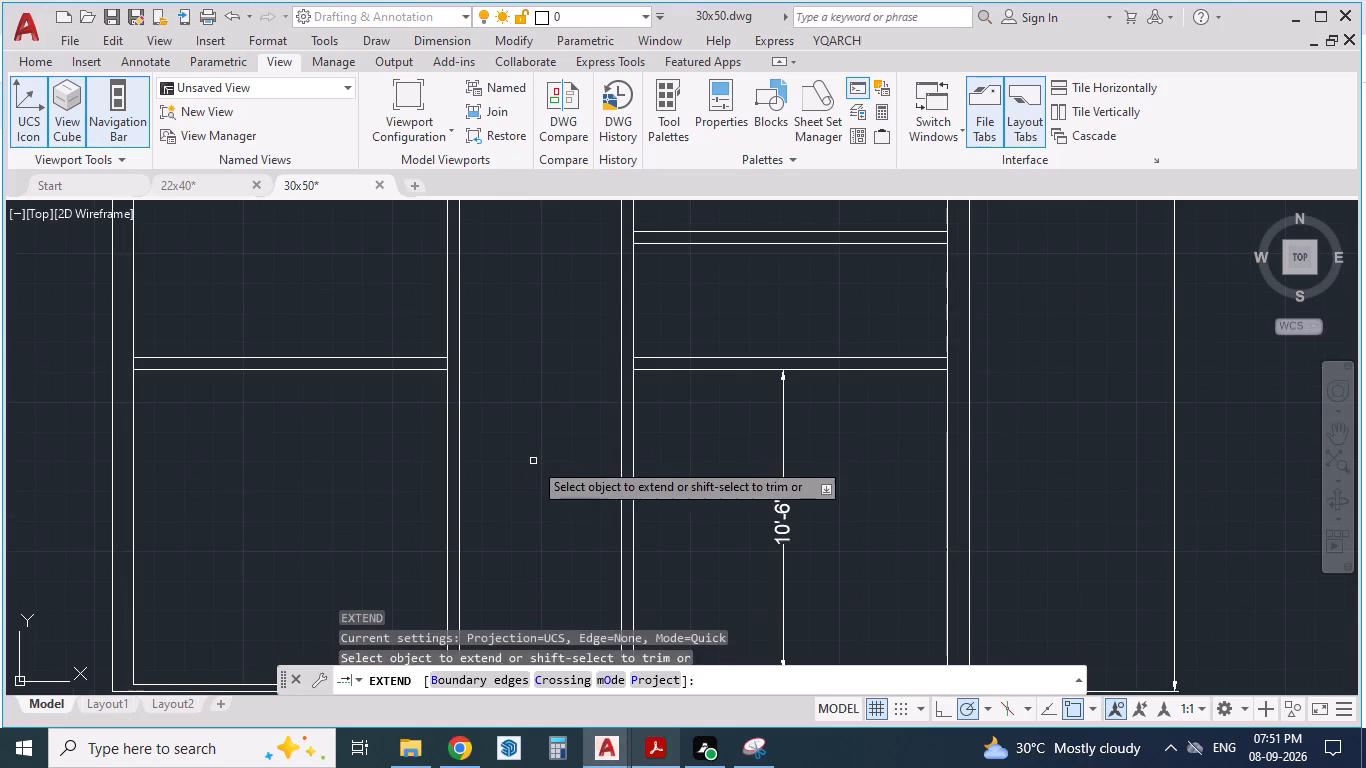
{"action": "left_click", "coordinate": [421, 359]}
{"action": "left_click", "coordinate": [415, 356]}
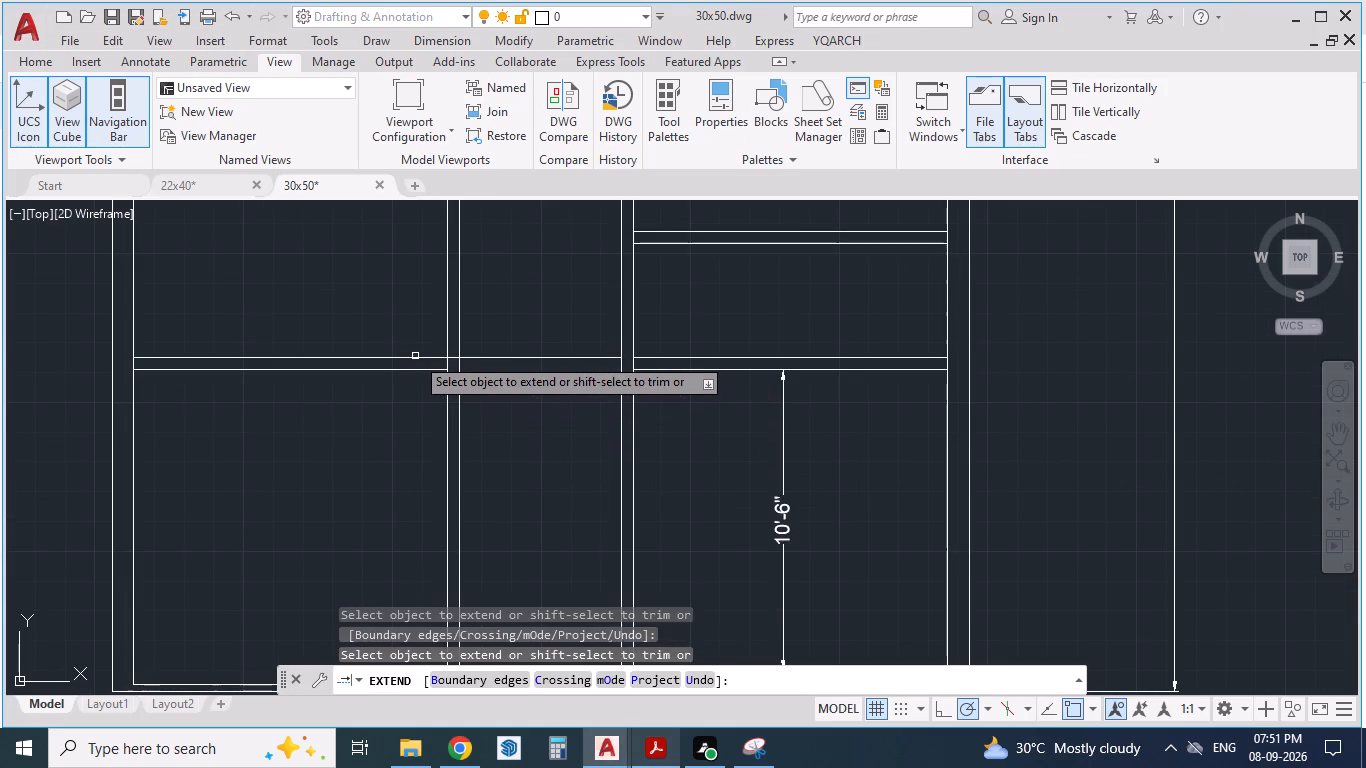
{"action": "left_click", "coordinate": [415, 356]}
{"action": "left_click", "coordinate": [413, 356]}
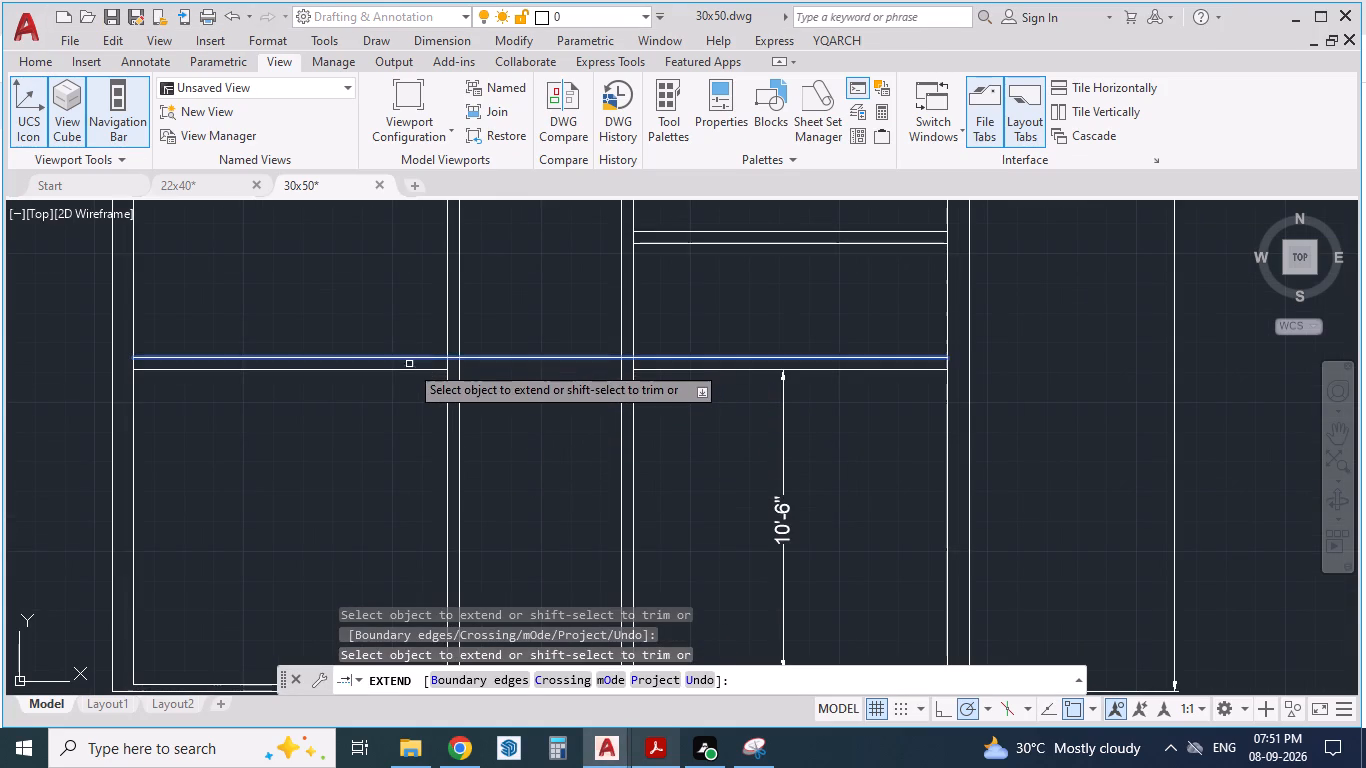
{"action": "left_click", "coordinate": [407, 371]}
{"action": "left_click", "coordinate": [414, 372]}
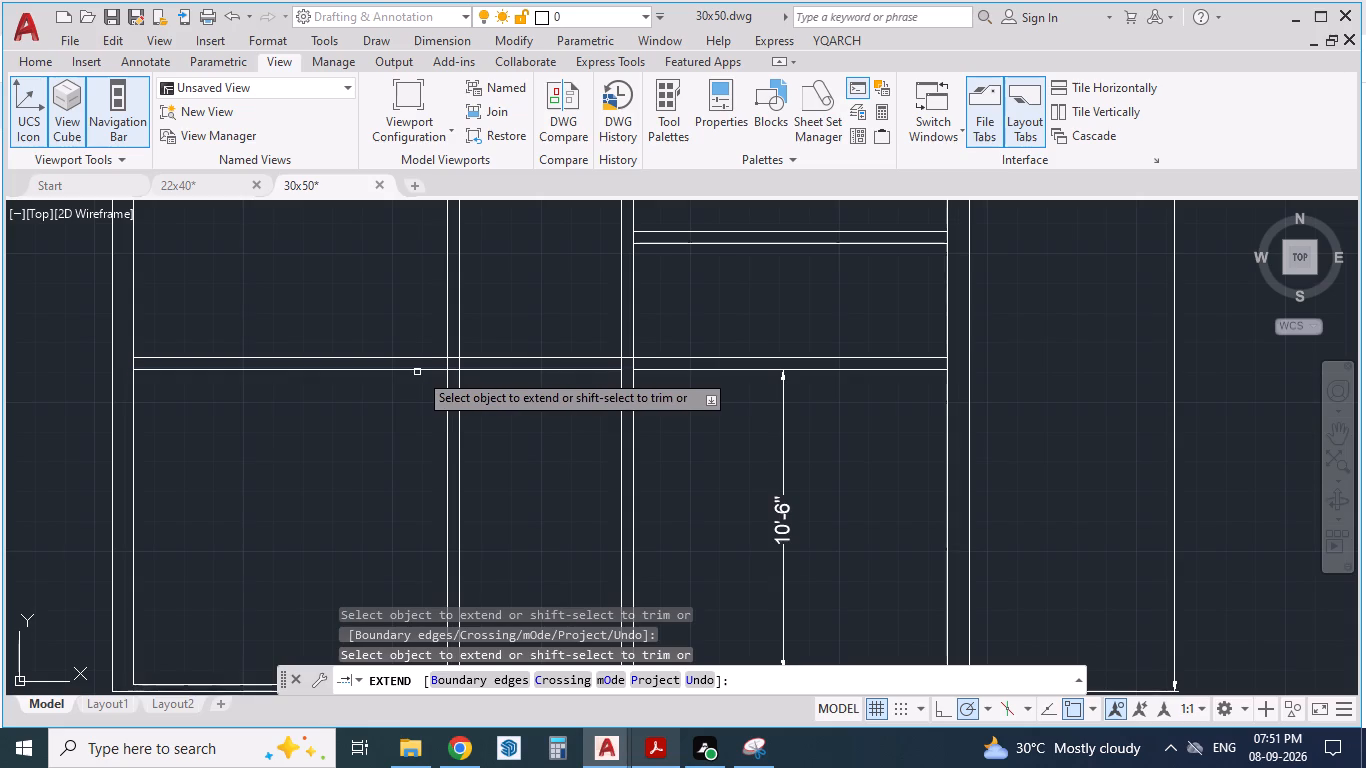
{"action": "left_click", "coordinate": [420, 371]}
{"action": "key", "text": "Escape"}
{"action": "key", "text": "Escape"}
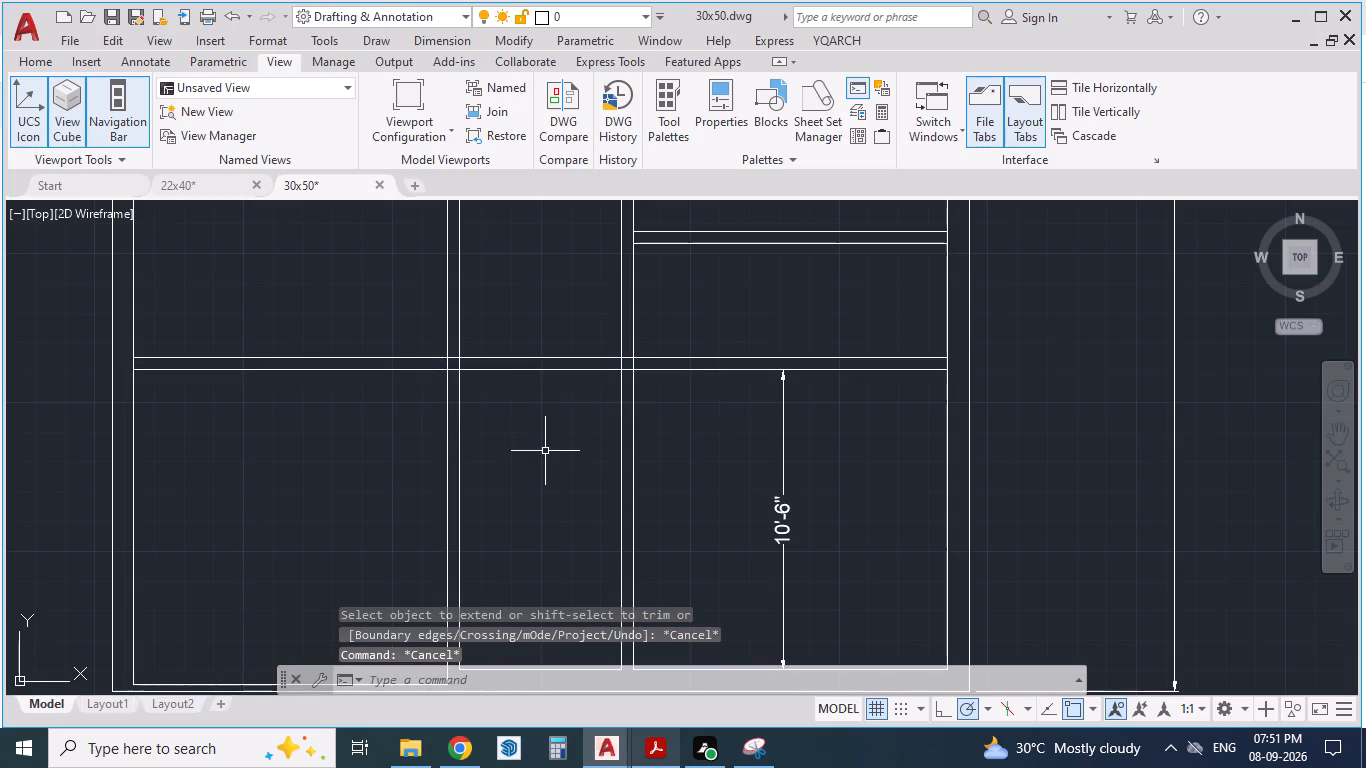
Check the parking layout in the PDF plan and trim both lines of the passage's west wall below the hall-parking wall.
{"action": "type", "text": "TR"}
{"action": "key", "text": "Return"}
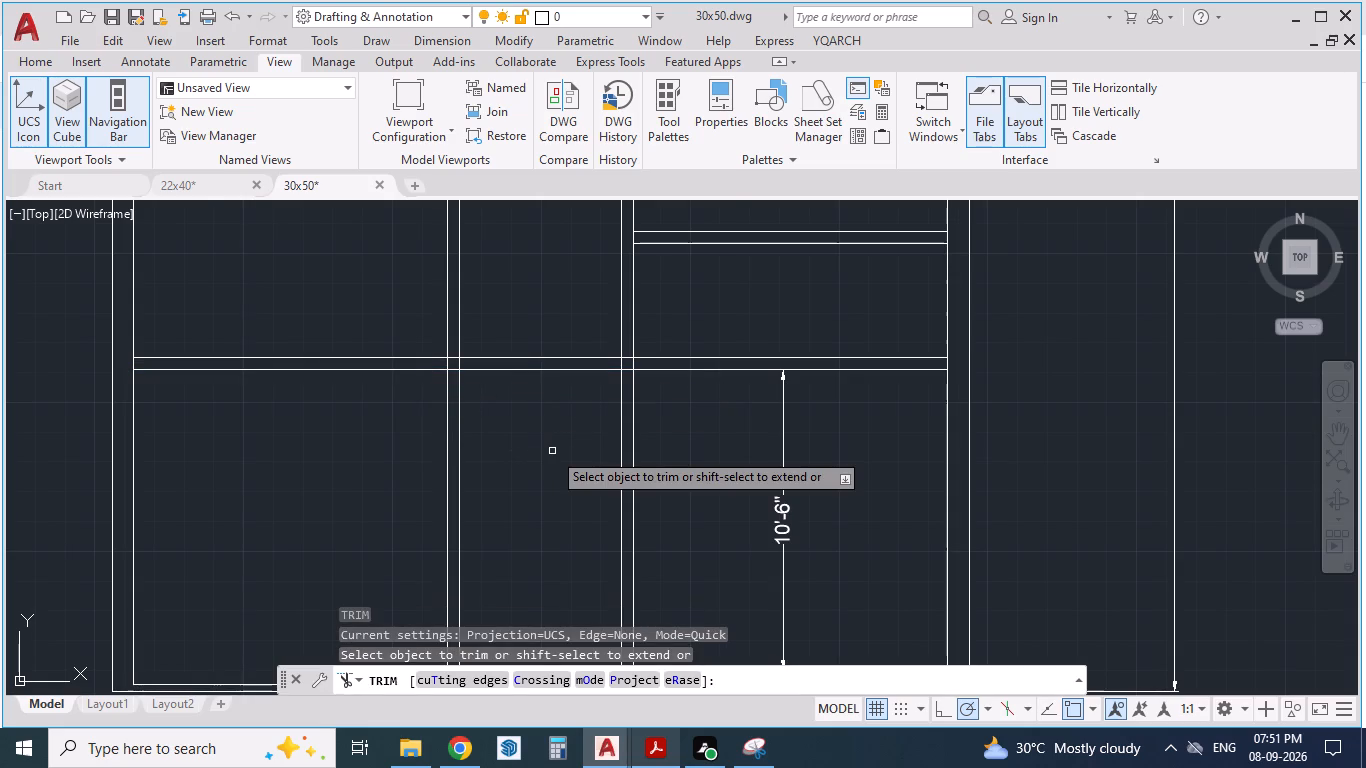
{"action": "key", "text": "alt+Tab"}
{"action": "key", "text": "alt+Tab"}
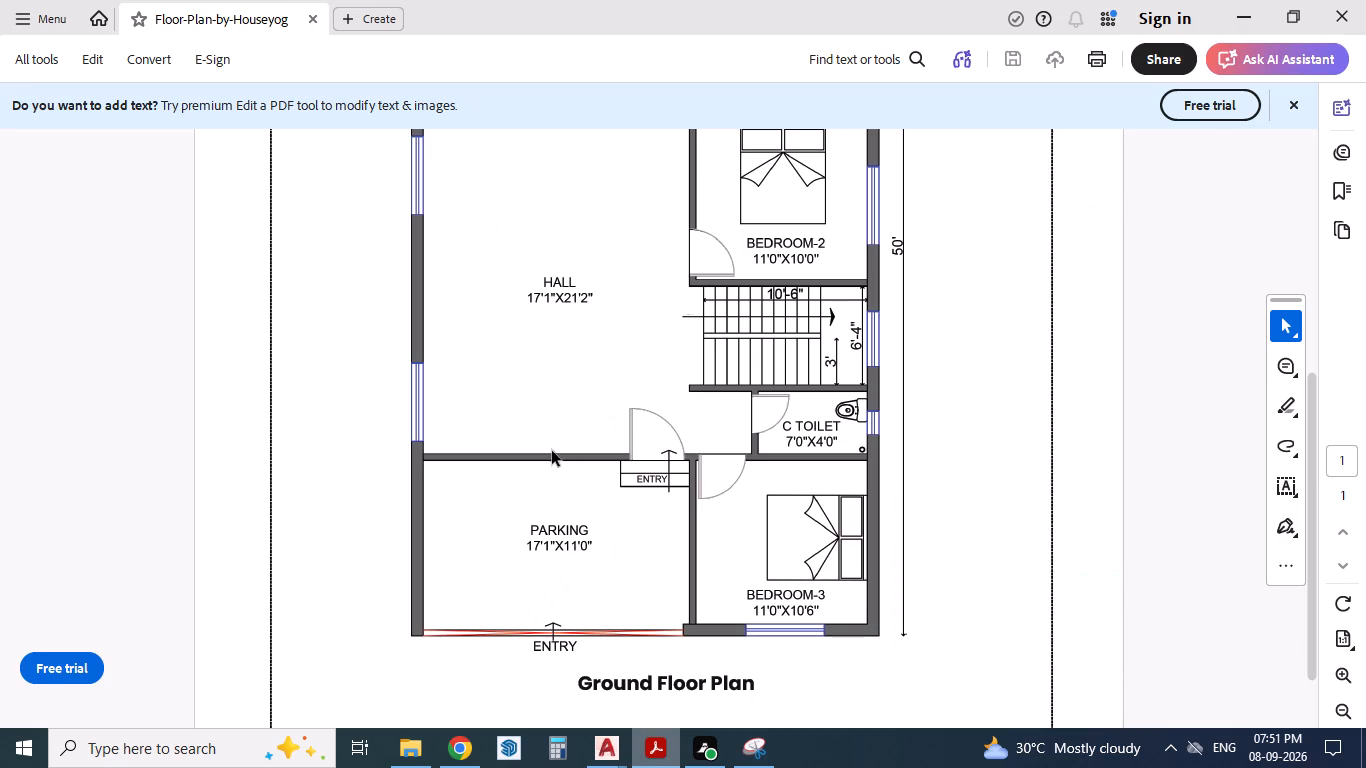
{"action": "key", "text": "alt+Tab"}
{"action": "left_click_drag", "start_coordinate": [500, 452], "coordinate": [420, 481]}
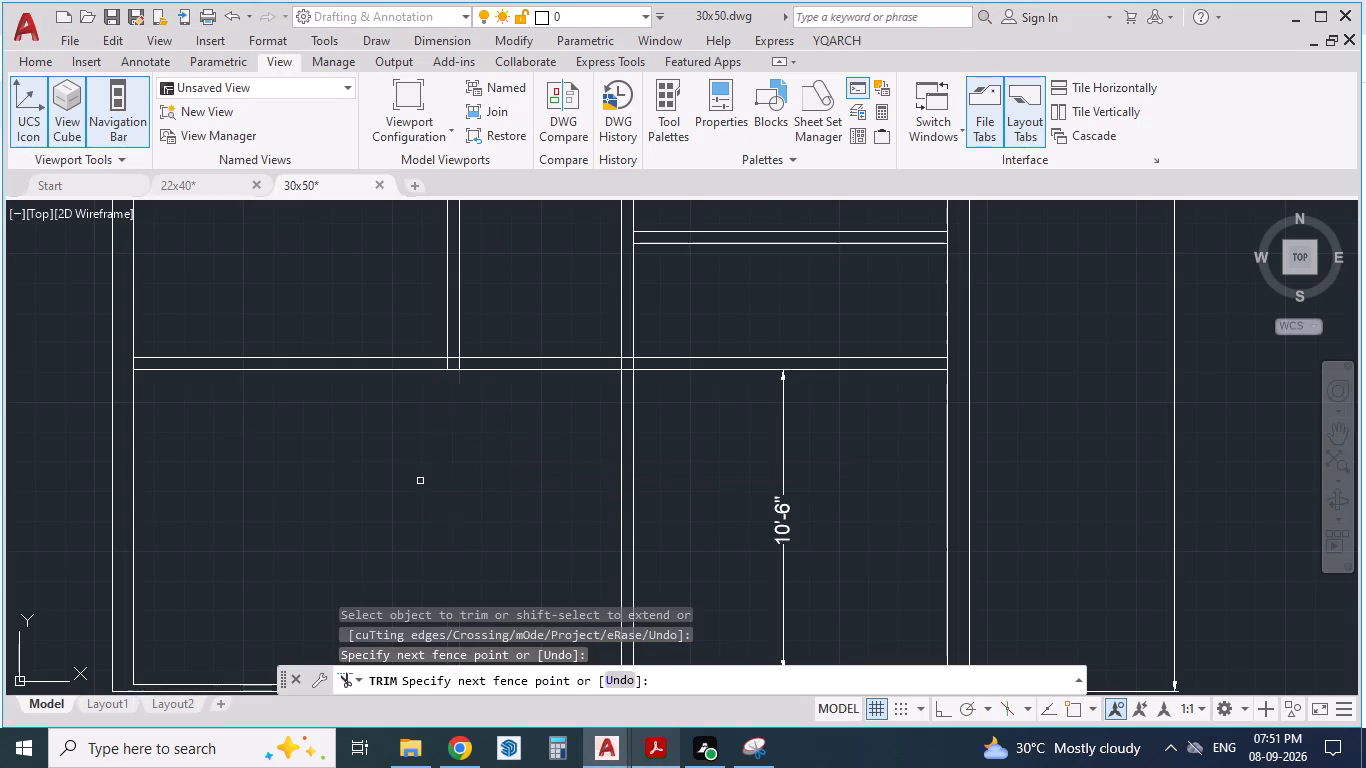
{"action": "scroll", "coordinate": [430, 470], "scroll_direction": "down", "scroll_amount": 3}
{"action": "scroll", "coordinate": [416, 505], "scroll_direction": "up", "scroll_amount": 2}
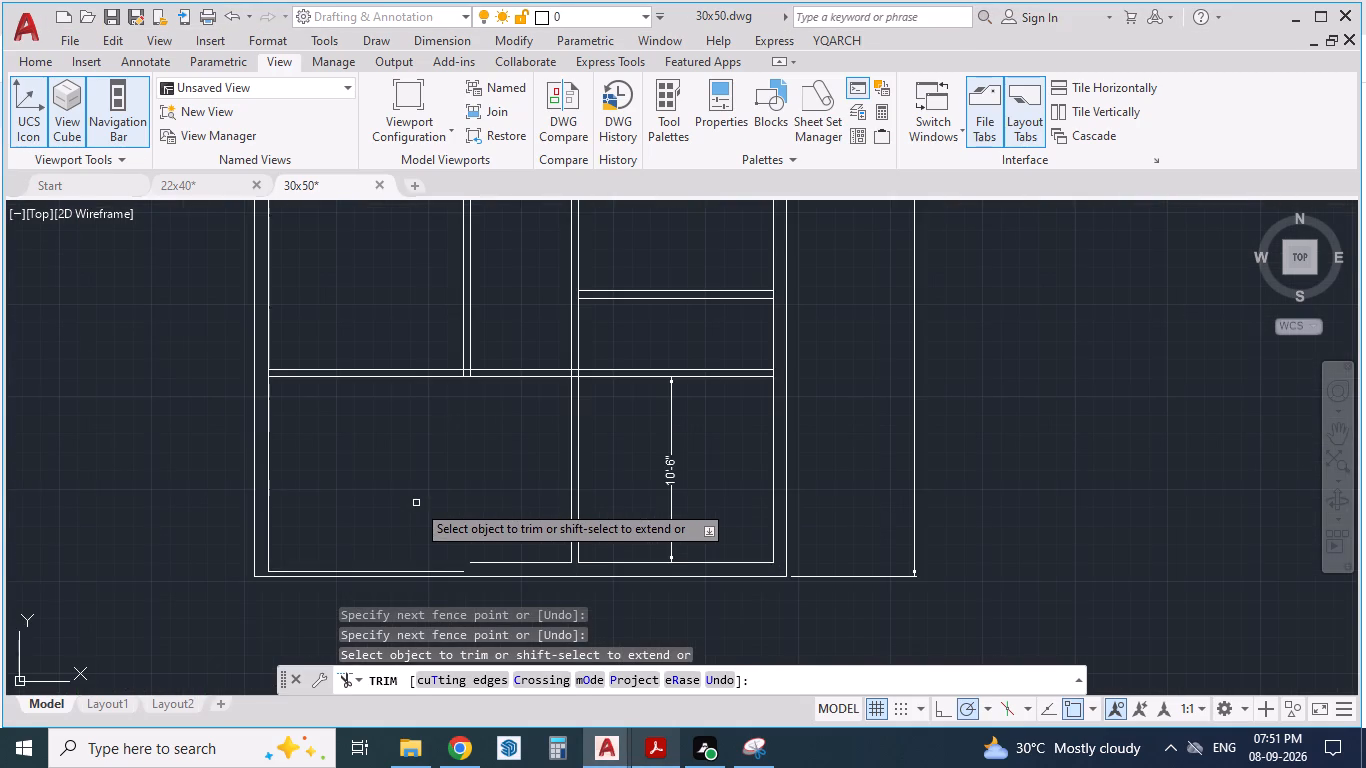
Check the parking area in the PDF plan and extend the parking-side line of the parking/Bedroom-3 wall down to the outer boundary line.
{"action": "key", "text": "alt+Tab"}
{"action": "key", "text": "alt+Tab"}
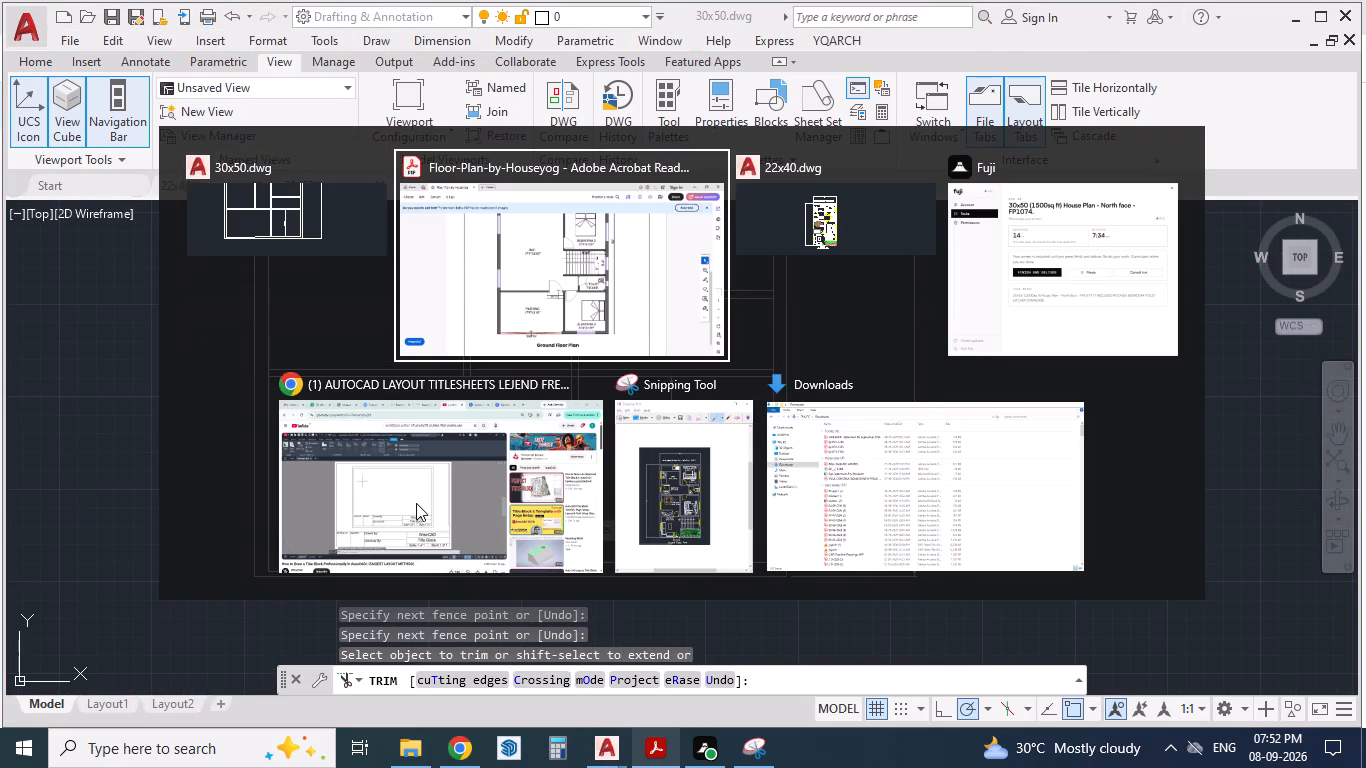
{"action": "key", "text": "alt+Tab"}
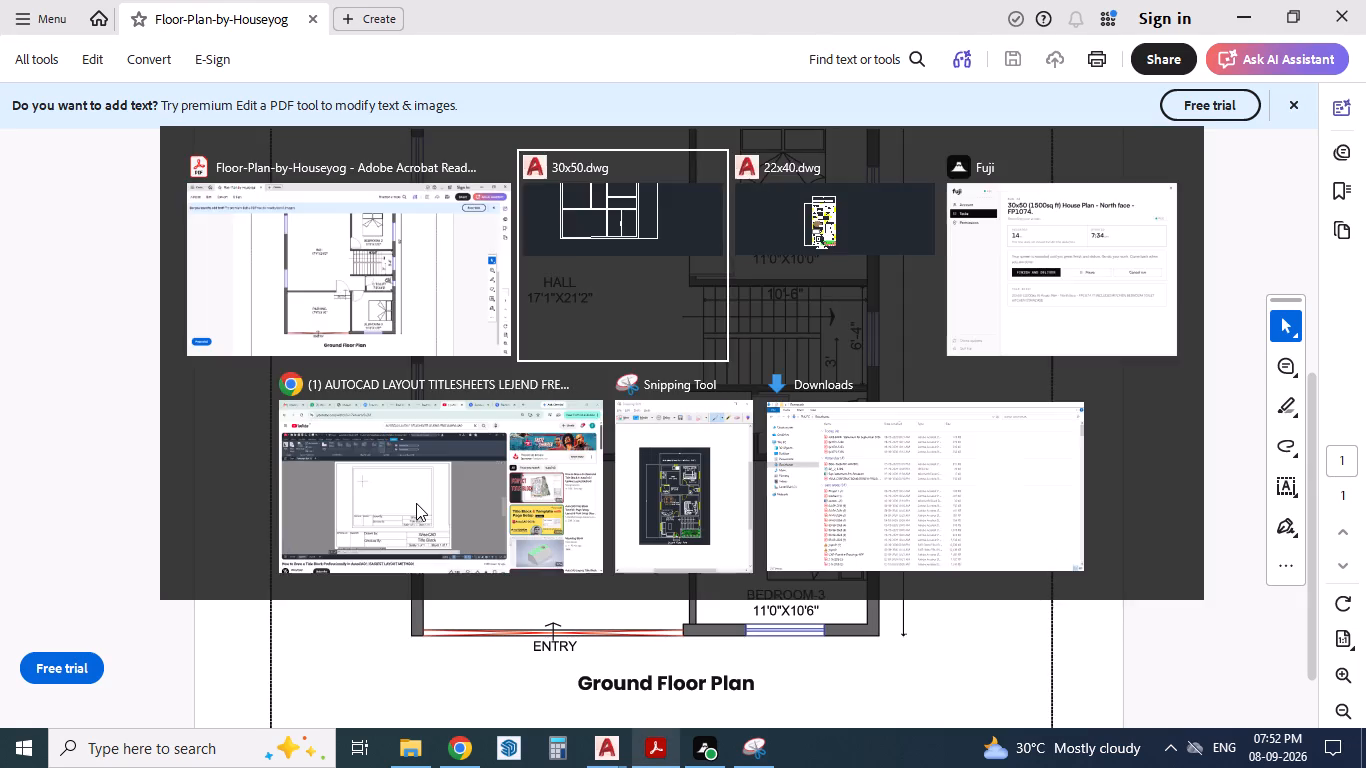
{"action": "scroll", "coordinate": [459, 461], "scroll_direction": "down", "scroll_amount": 1}
{"action": "scroll", "coordinate": [461, 515], "scroll_direction": "up", "scroll_amount": 2}
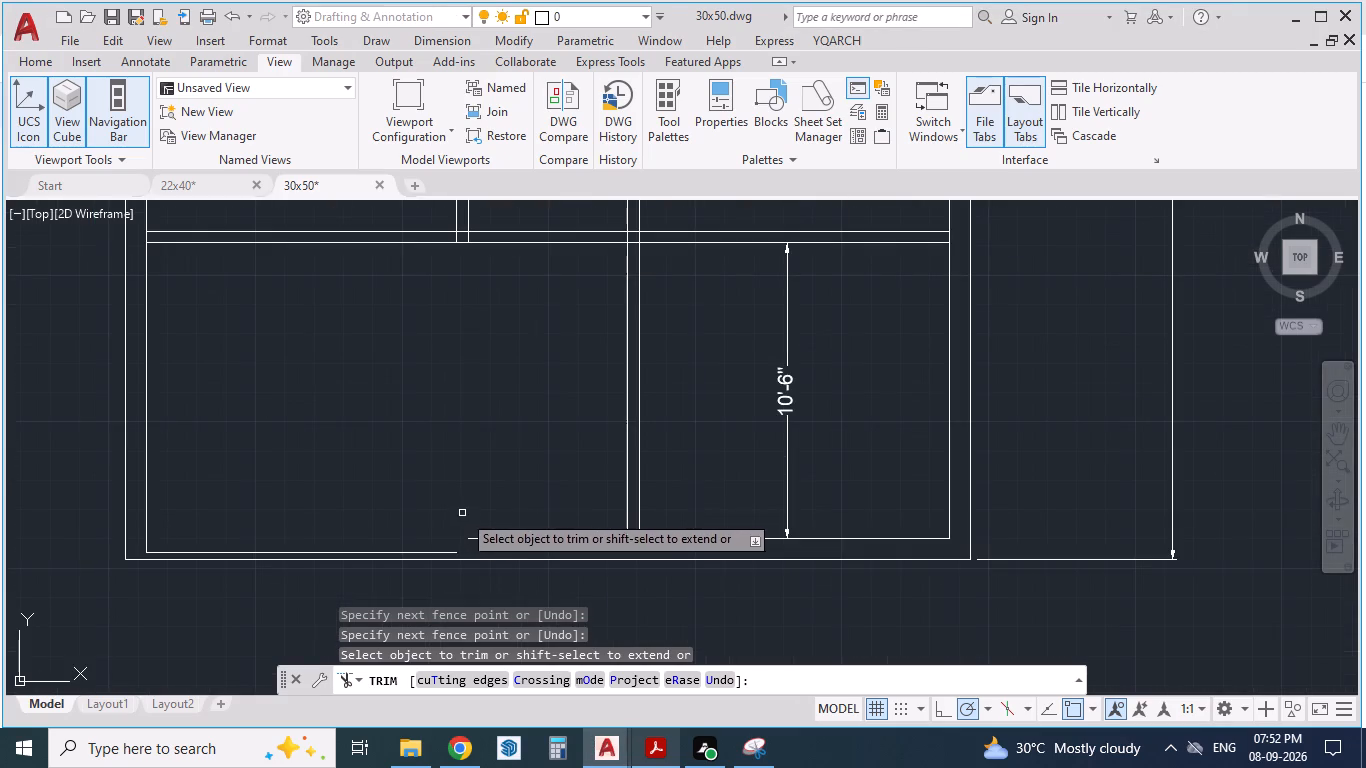
{"action": "key", "text": "Escape"}
{"action": "key", "text": "Escape"}
{"action": "scroll", "coordinate": [521, 590], "scroll_direction": "up", "scroll_amount": 1}
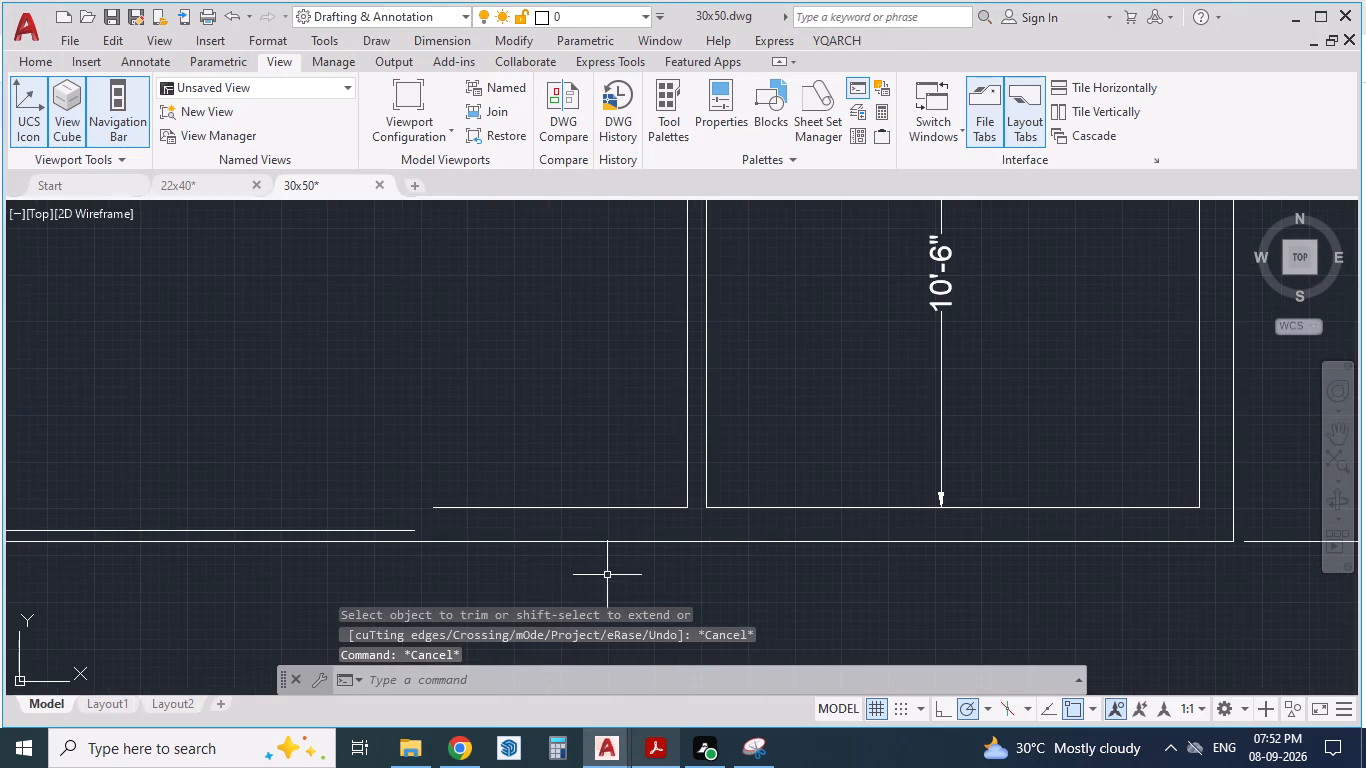
{"action": "key", "text": "e"}
{"action": "key", "text": "x"}
{"action": "key", "text": "Return"}
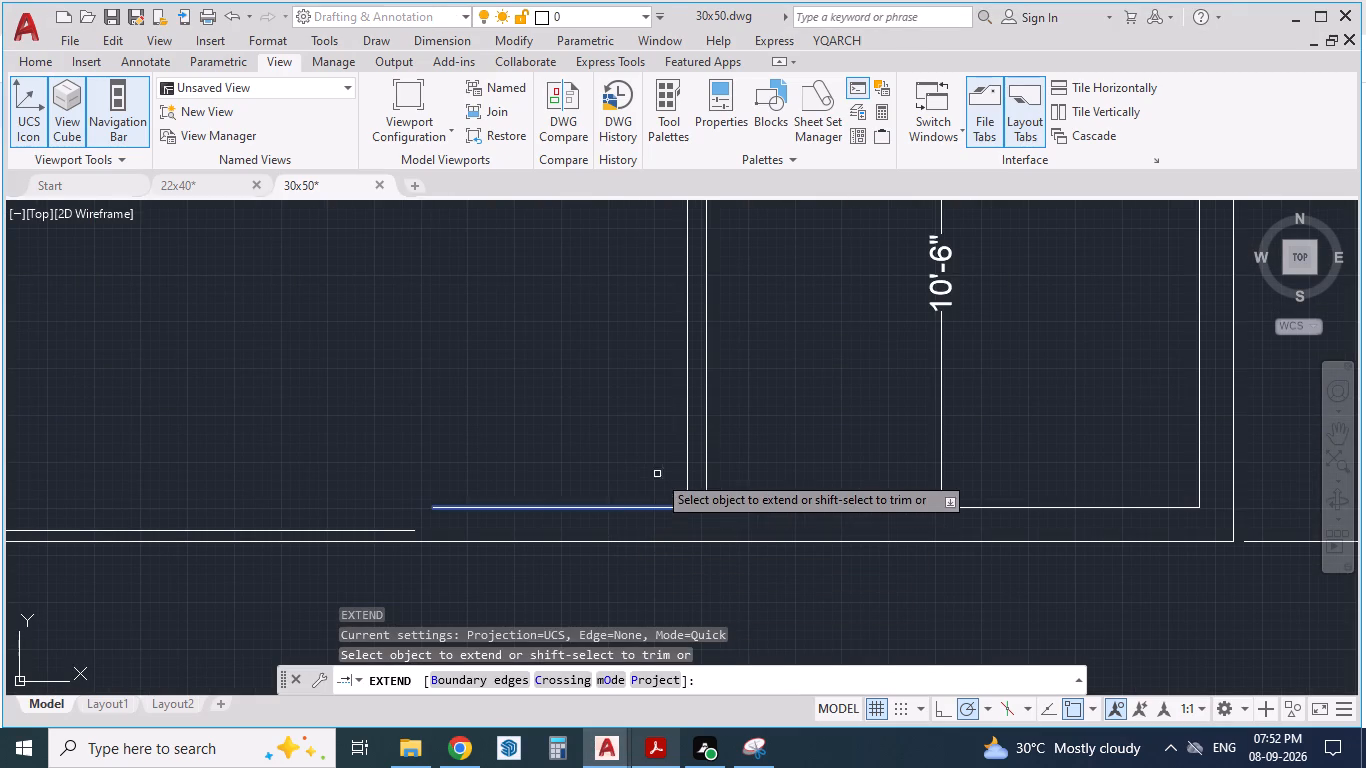
{"action": "left_click", "coordinate": [688, 461]}
{"action": "key", "text": "Escape"}
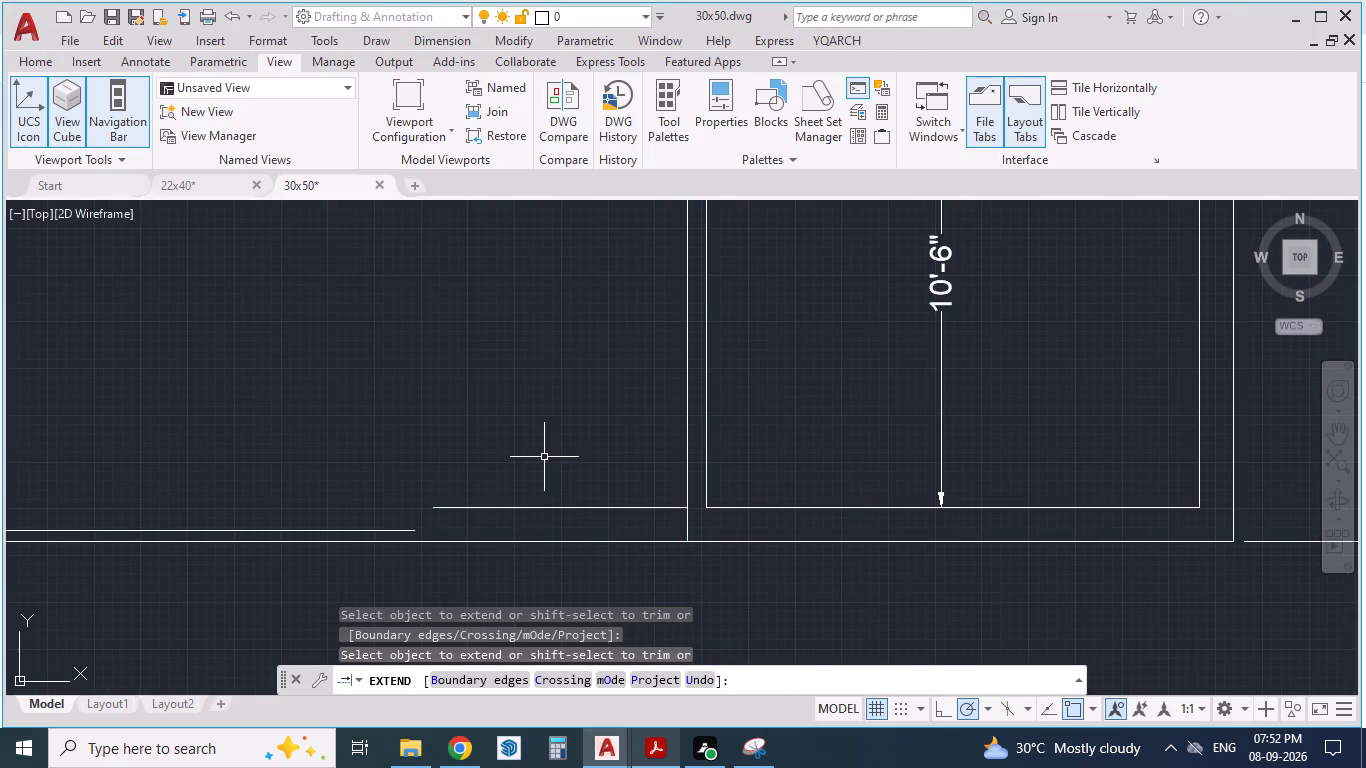
{"action": "key", "text": "Escape"}
Delete the short leftover line at parking's front and extend the remaining inner front line across to the Bedroom-3 wall.
{"action": "left_click", "coordinate": [543, 505]}
{"action": "left_click", "coordinate": [539, 513]}
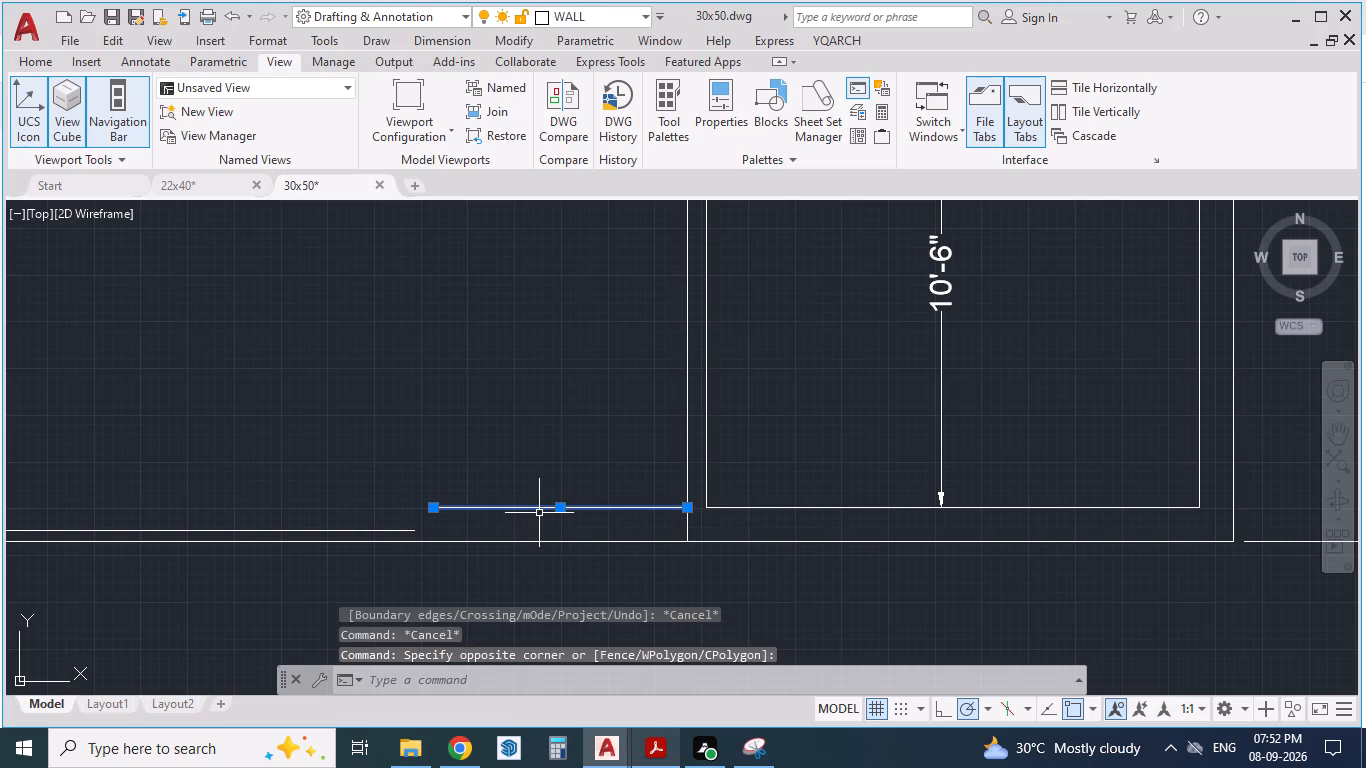
{"action": "key", "text": "Delete"}
{"action": "type", "text": "EX"}
{"action": "key", "text": "Return"}
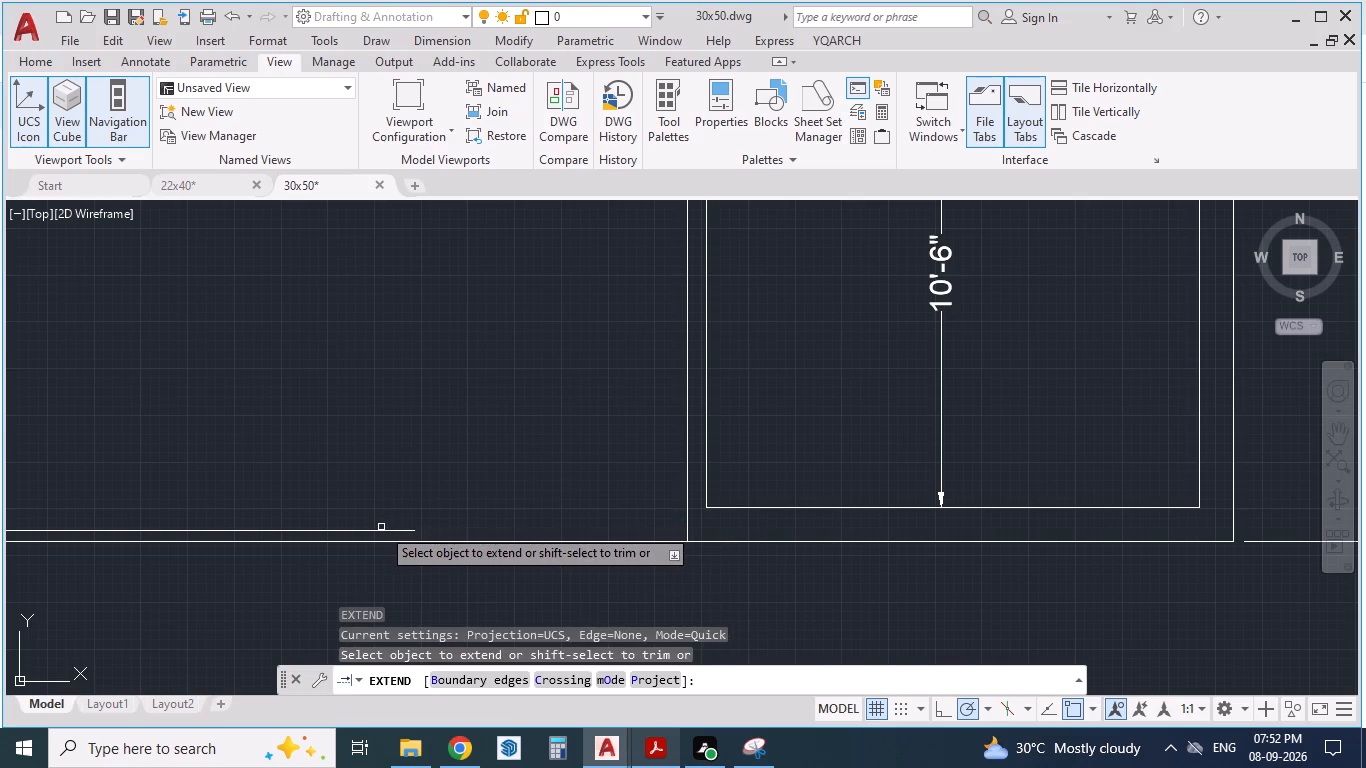
{"action": "left_click", "coordinate": [385, 530]}
{"action": "scroll", "coordinate": [500, 481], "scroll_direction": "down", "scroll_amount": 2}
{"action": "key", "text": "Escape"}
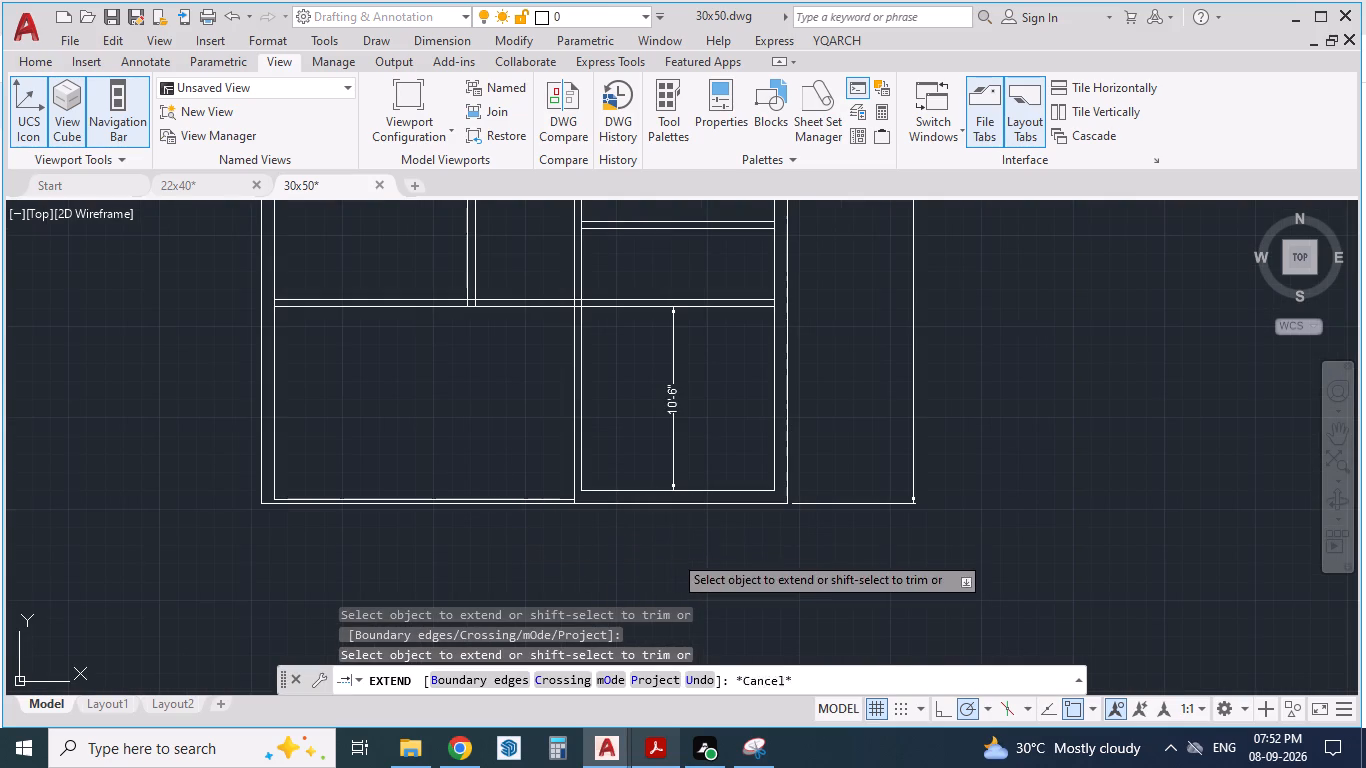
Compare the parking entry front and the overall wall layout in the PDF plan with the drawn walls.
{"action": "key", "text": "alt+Tab"}
{"action": "key", "text": "alt+Tab"}
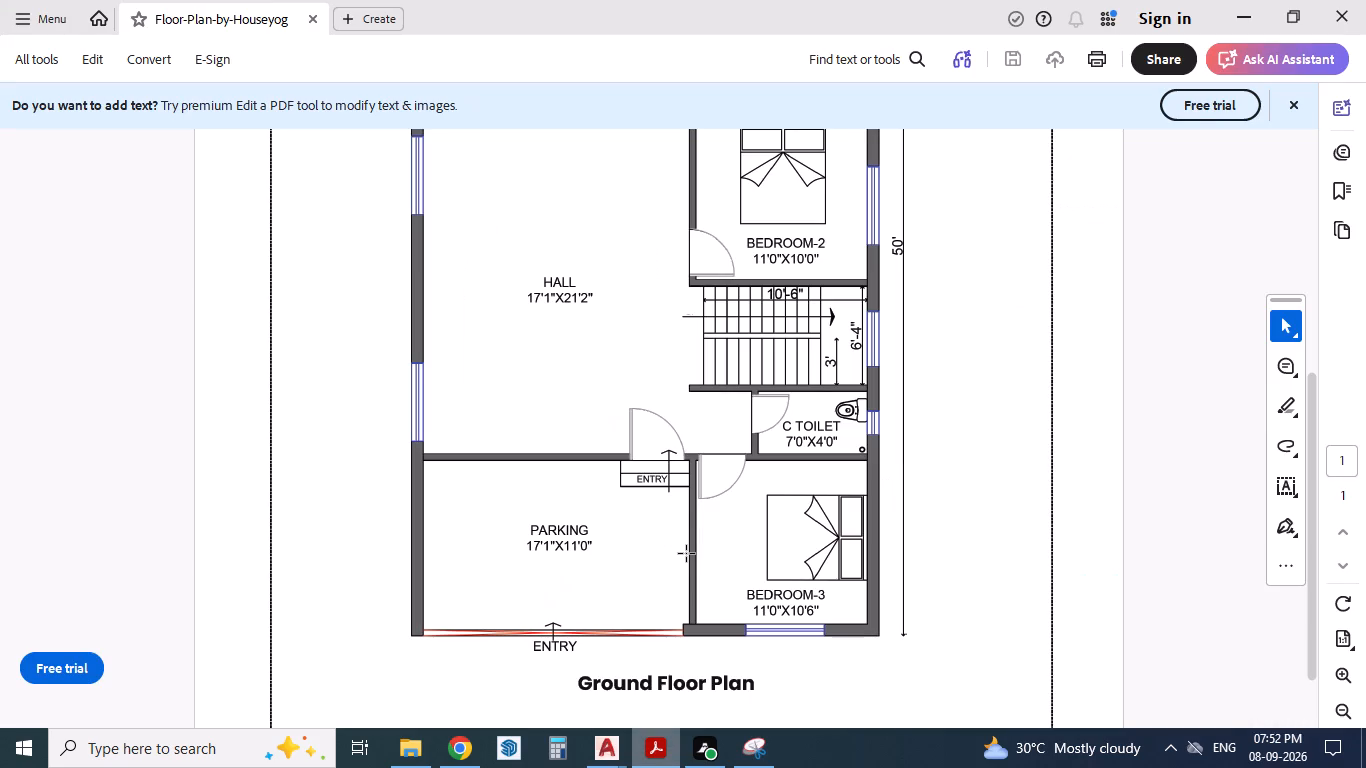
{"action": "key", "text": "alt+Tab"}
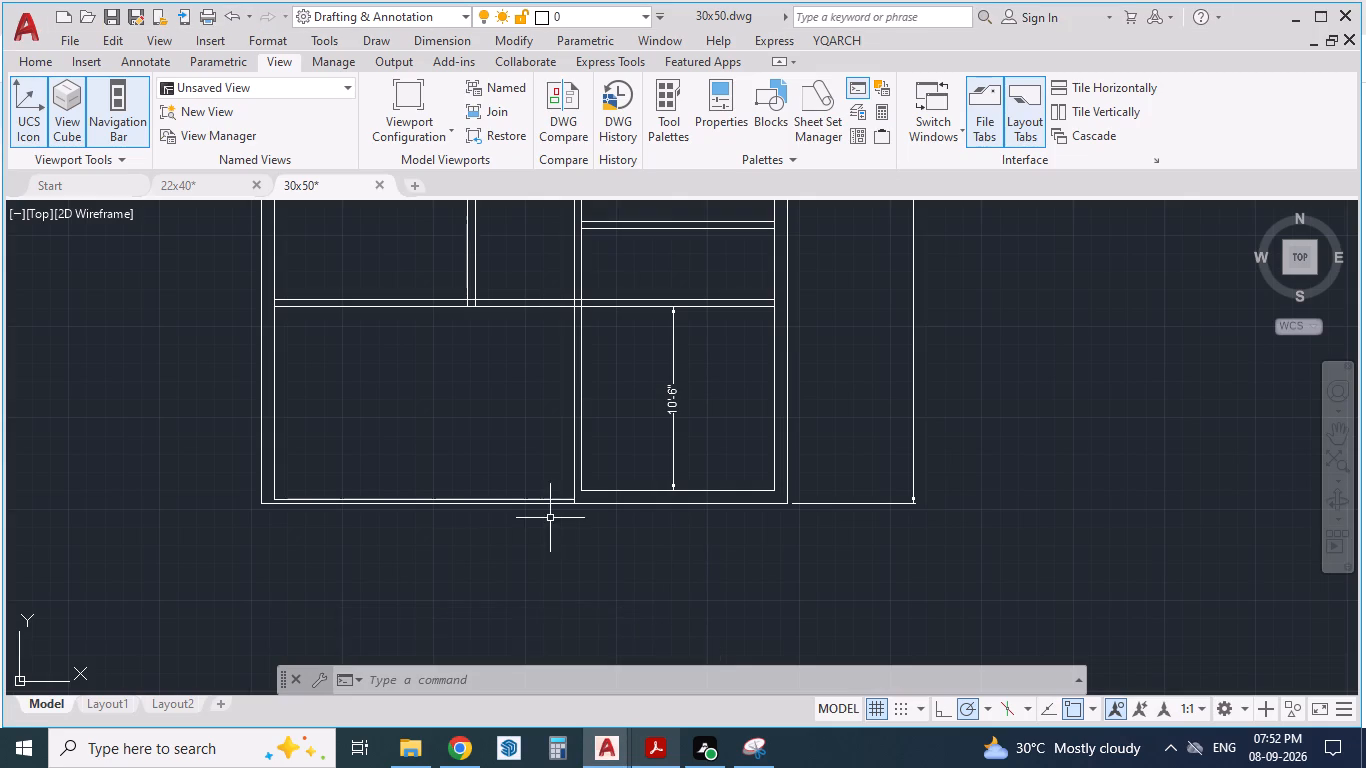
{"action": "key", "text": "alt+Tab"}
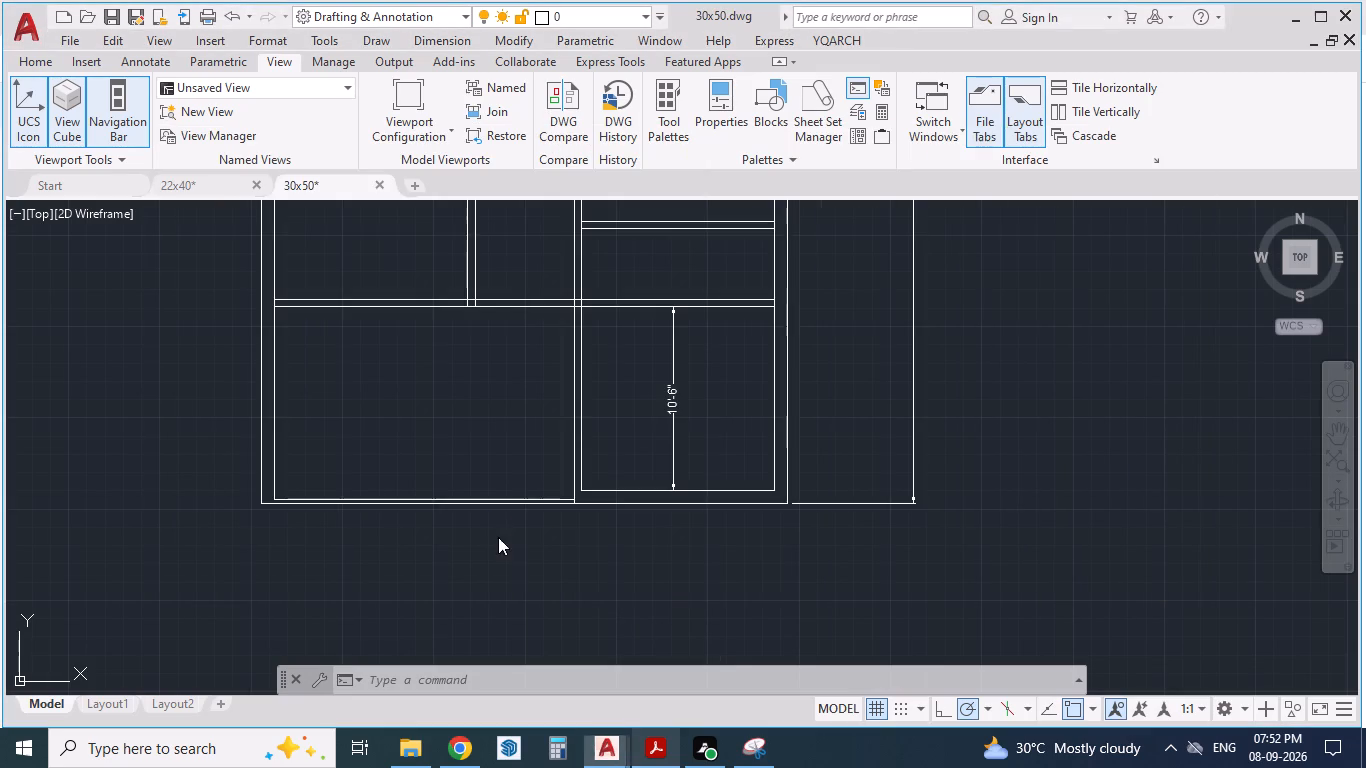
{"action": "key", "text": "alt+Tab"}
{"action": "key", "text": "alt+Tab"}
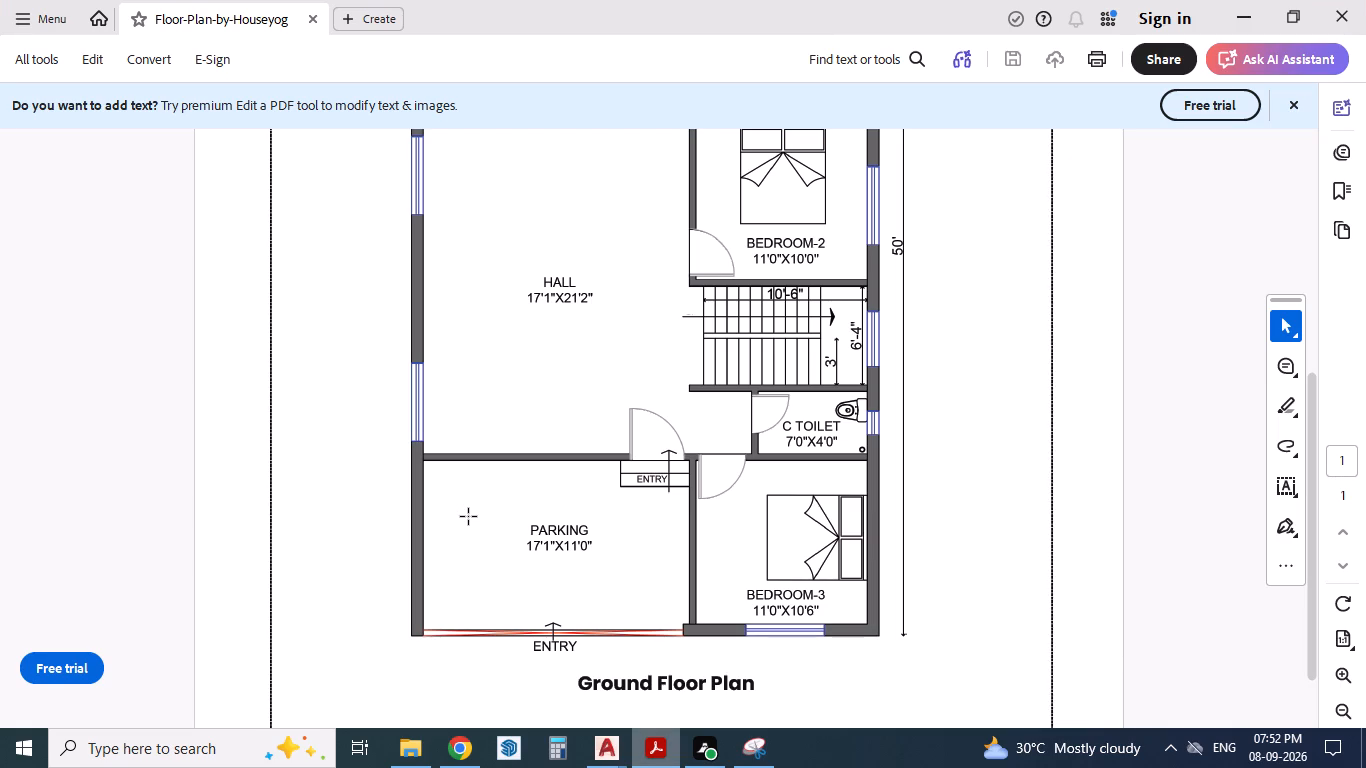
{"action": "scroll", "coordinate": [533, 553], "scroll_direction": "up", "scroll_amount": 1}
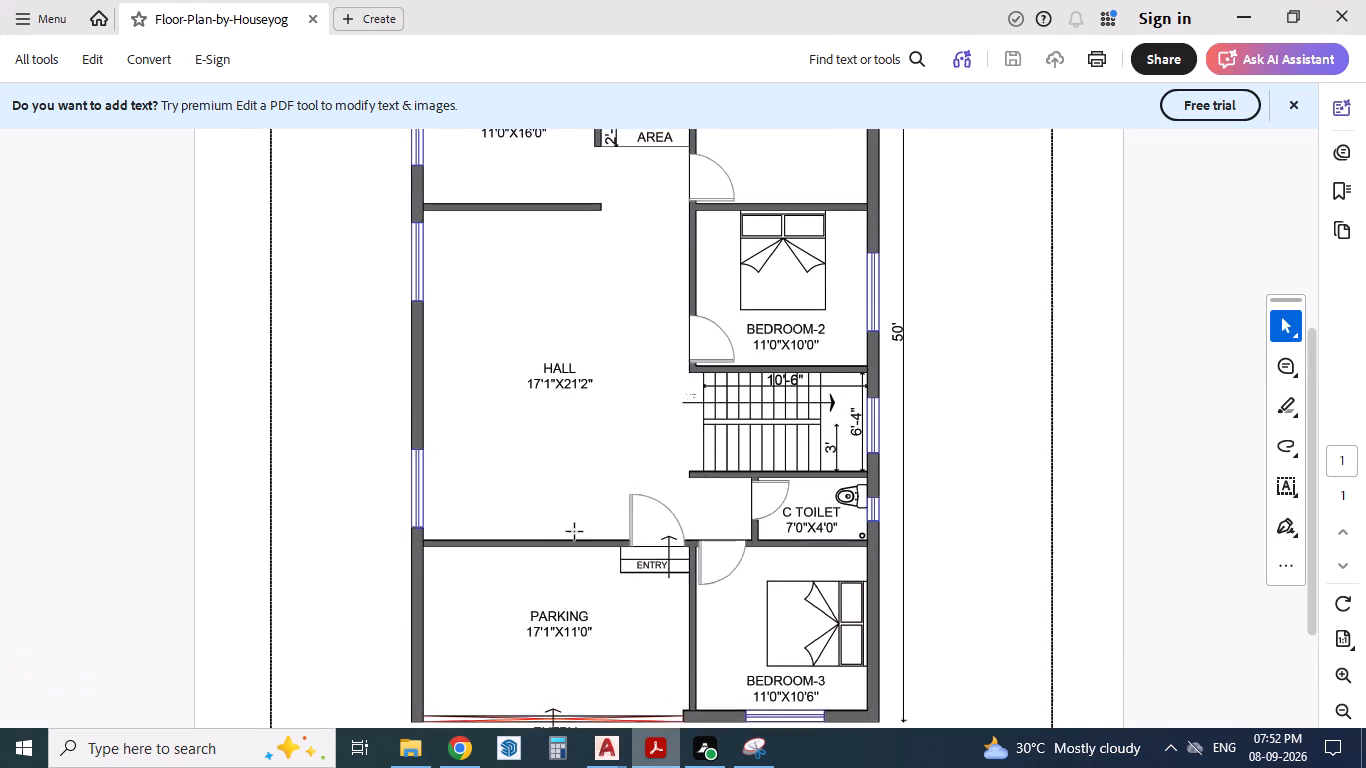
{"action": "scroll", "coordinate": [575, 532], "scroll_direction": "down", "scroll_amount": 2}
{"action": "scroll", "coordinate": [571, 610], "scroll_direction": "up", "scroll_amount": 2, "text": "ctrl"}
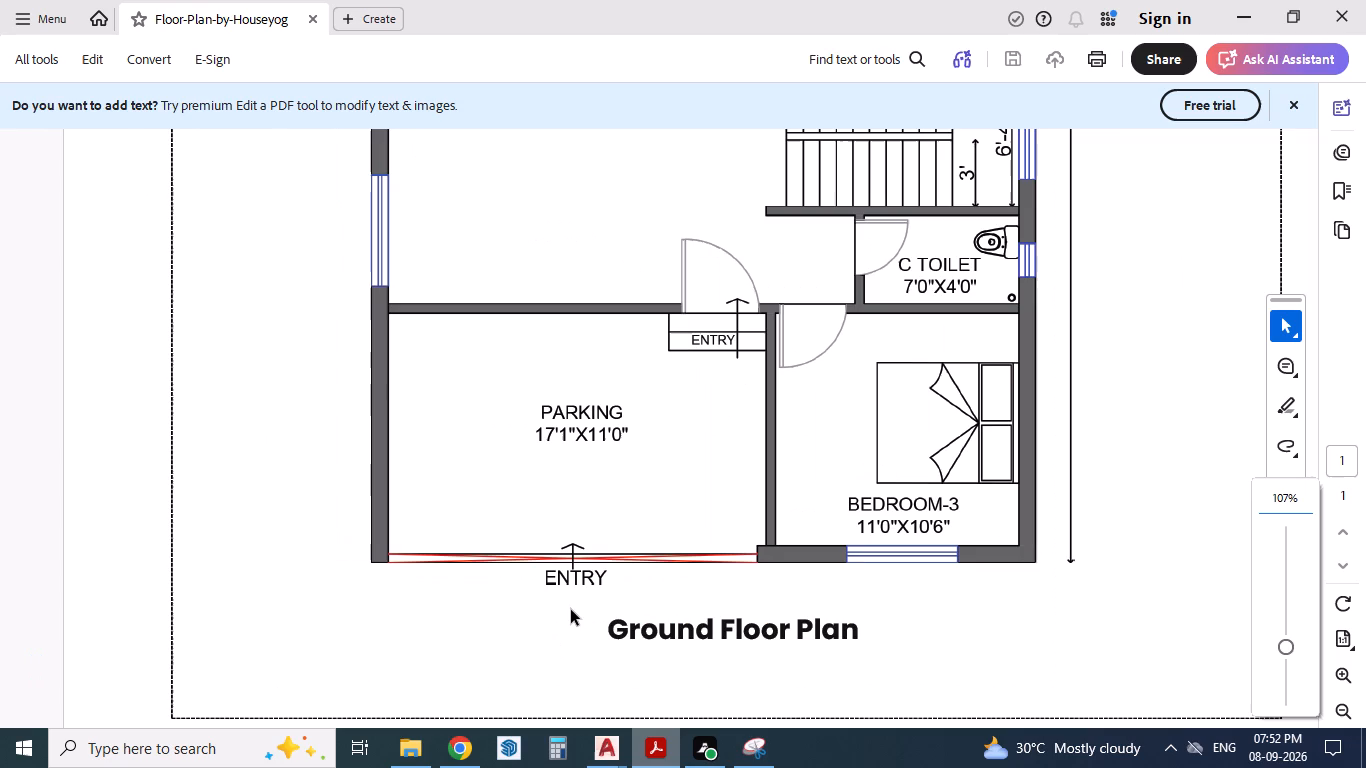
{"action": "scroll", "coordinate": [571, 610], "scroll_direction": "down", "scroll_amount": 3, "text": "ctrl"}
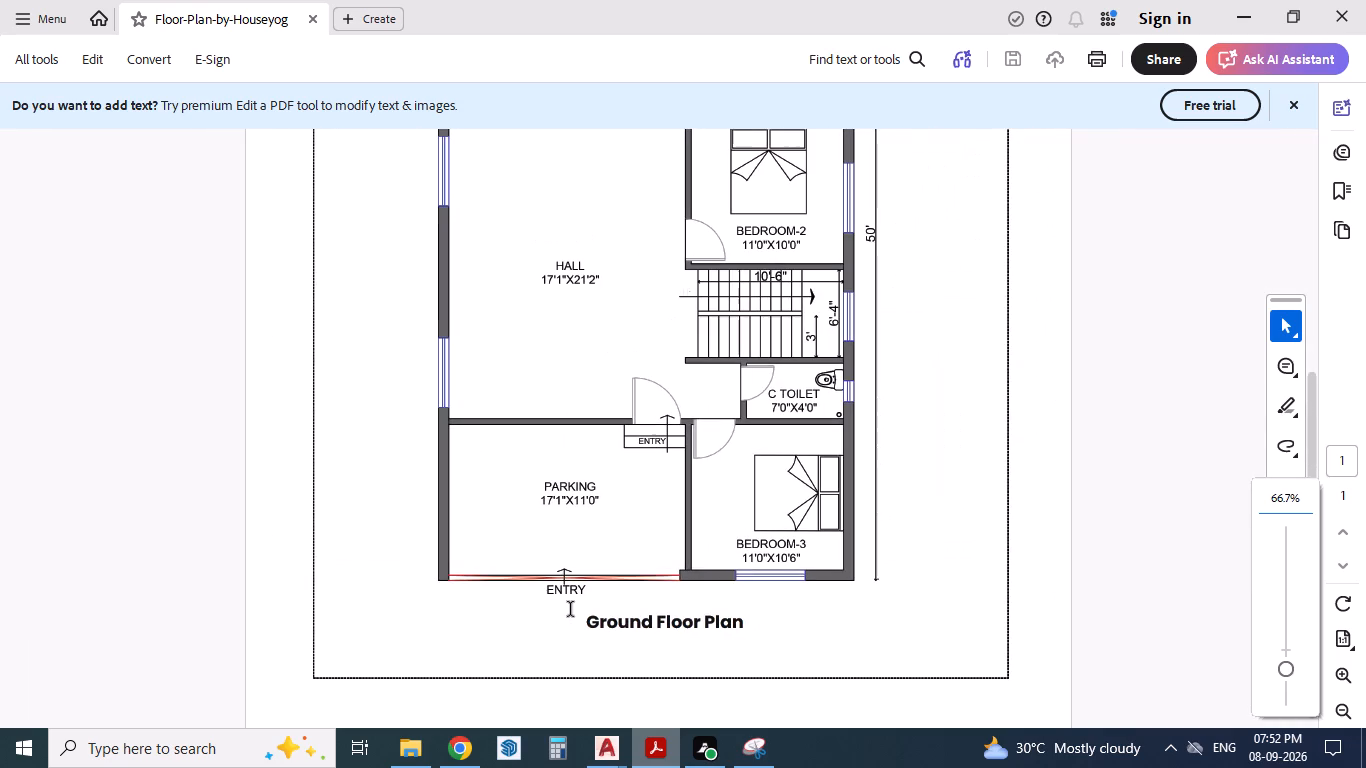
{"action": "key", "text": "alt+Tab"}
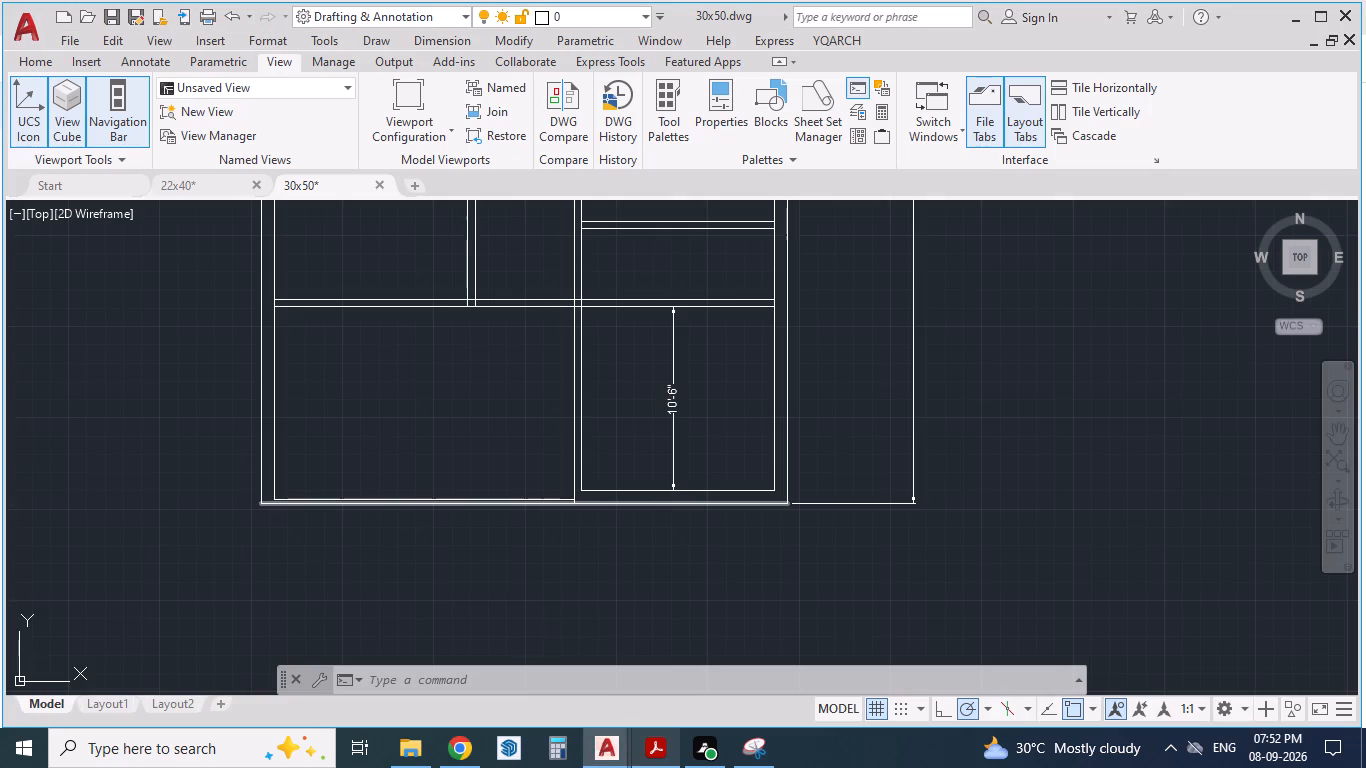
{"action": "scroll", "coordinate": [508, 644], "scroll_direction": "down", "scroll_amount": 1}
{"action": "scroll", "coordinate": [526, 589], "scroll_direction": "down", "scroll_amount": 1, "text": "ctrl"}
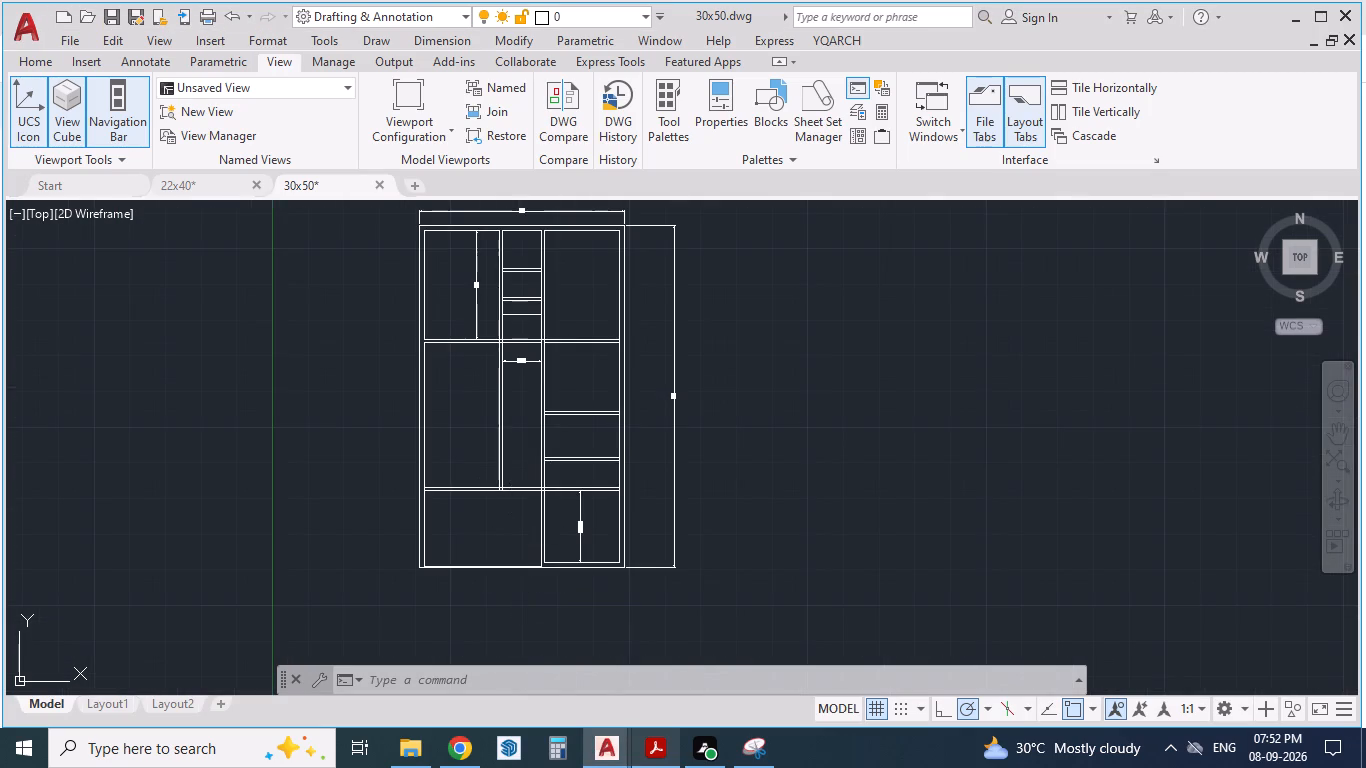
{"action": "key", "text": "alt+Tab"}
{"action": "key", "text": "alt+Tab"}
{"action": "scroll", "coordinate": [520, 499], "scroll_direction": "down", "scroll_amount": 2, "text": "ctrl"}
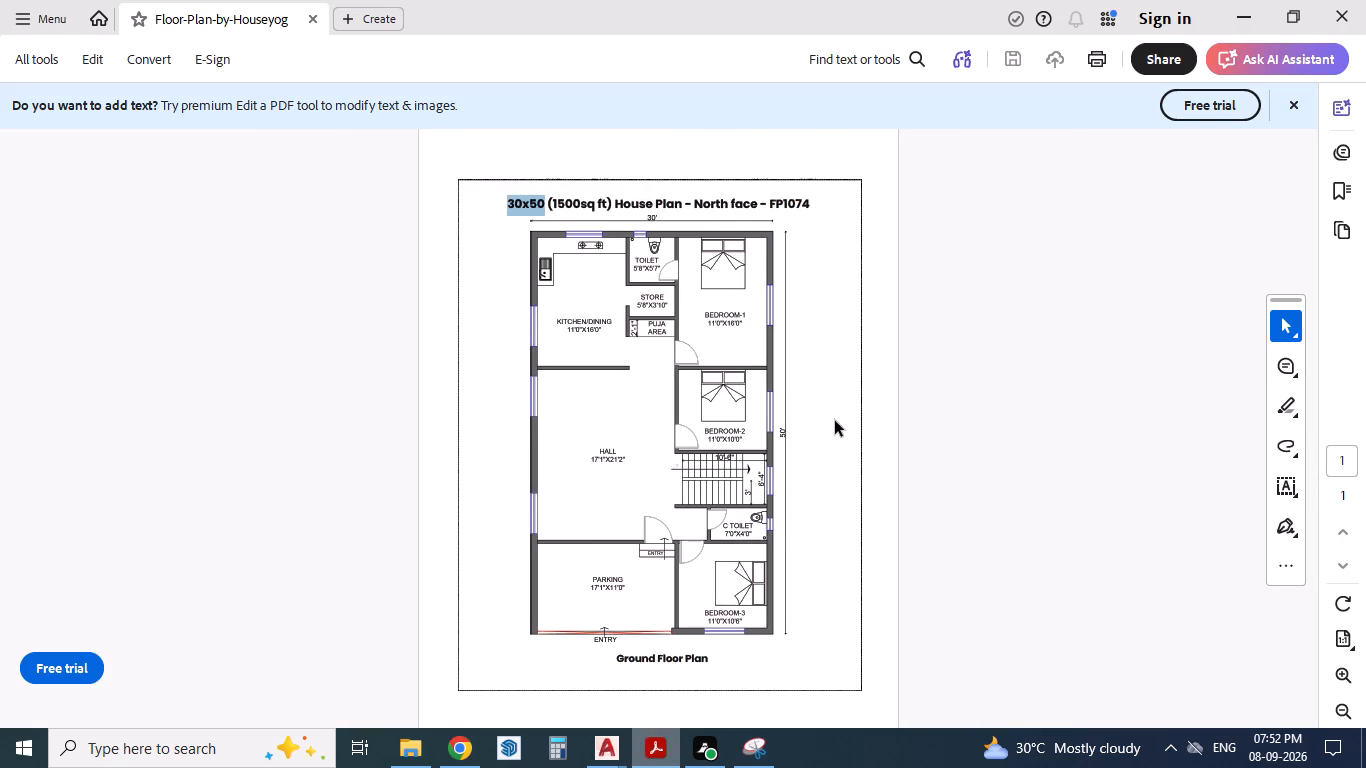
{"action": "key", "text": "alt+Tab"}
Using Open Window on Wall with hole width 48 and Hole at Middle Wall off, add west-wall windows on both sides of the kitchen-hall wall.
{"action": "scroll", "coordinate": [431, 244], "scroll_direction": "up", "scroll_amount": 1}
{"action": "left_click", "coordinate": [834, 41]}
{"action": "left_click", "coordinate": [854, 114]}
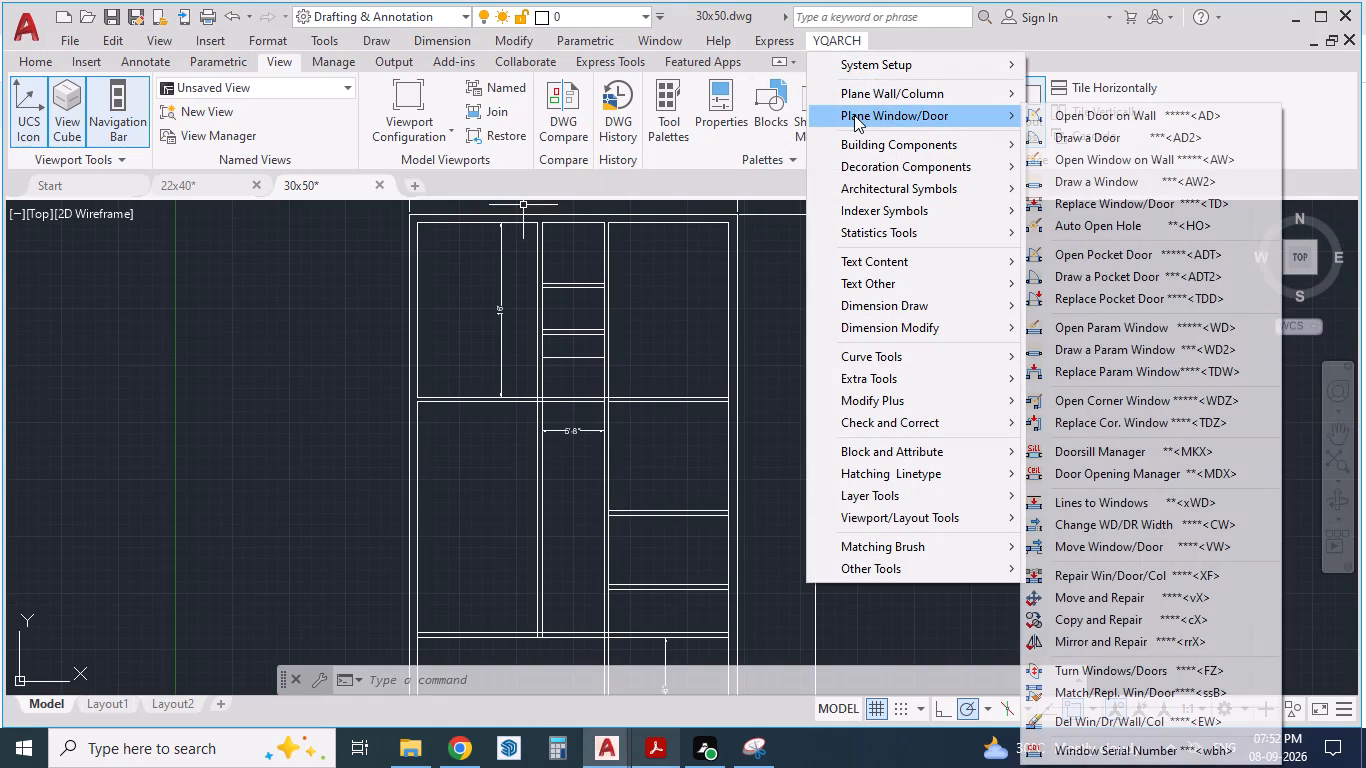
{"action": "left_click", "coordinate": [1103, 160]}
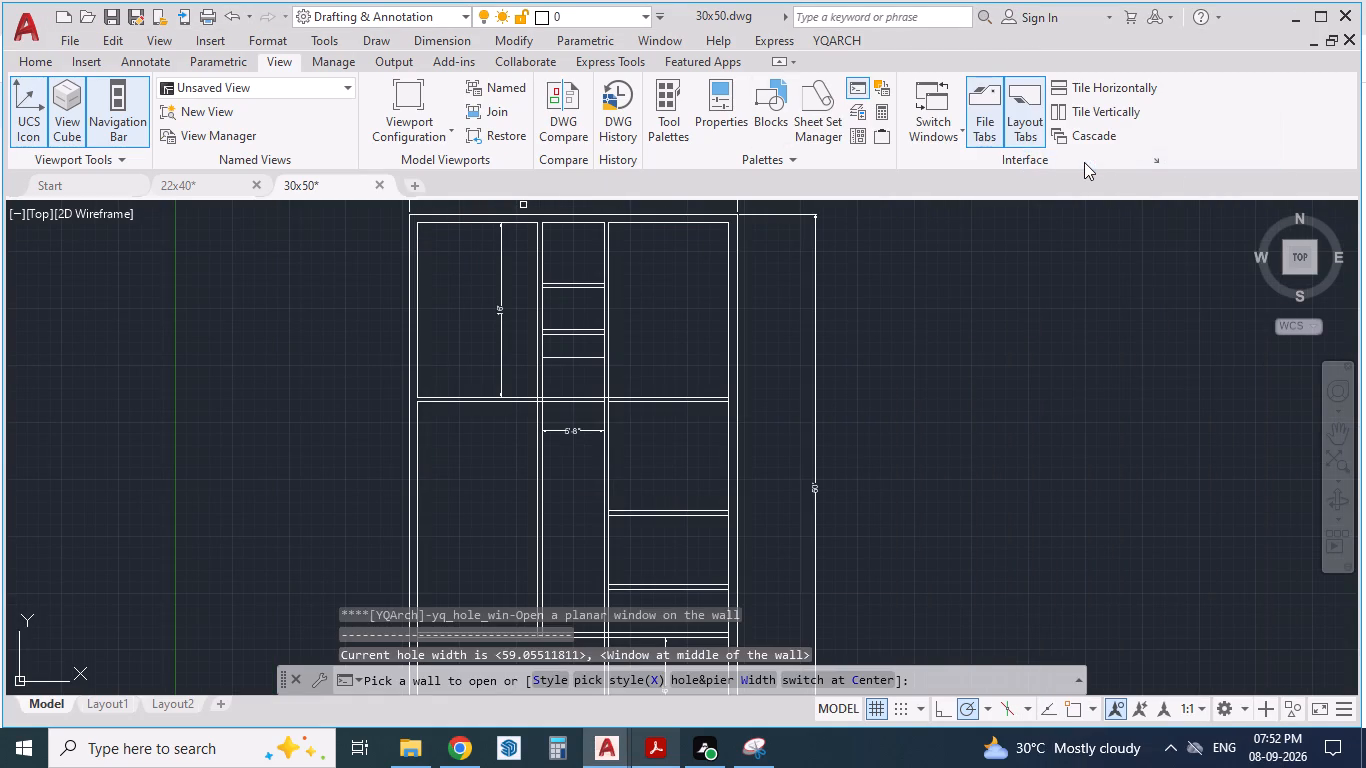
{"action": "left_click", "coordinate": [696, 677]}
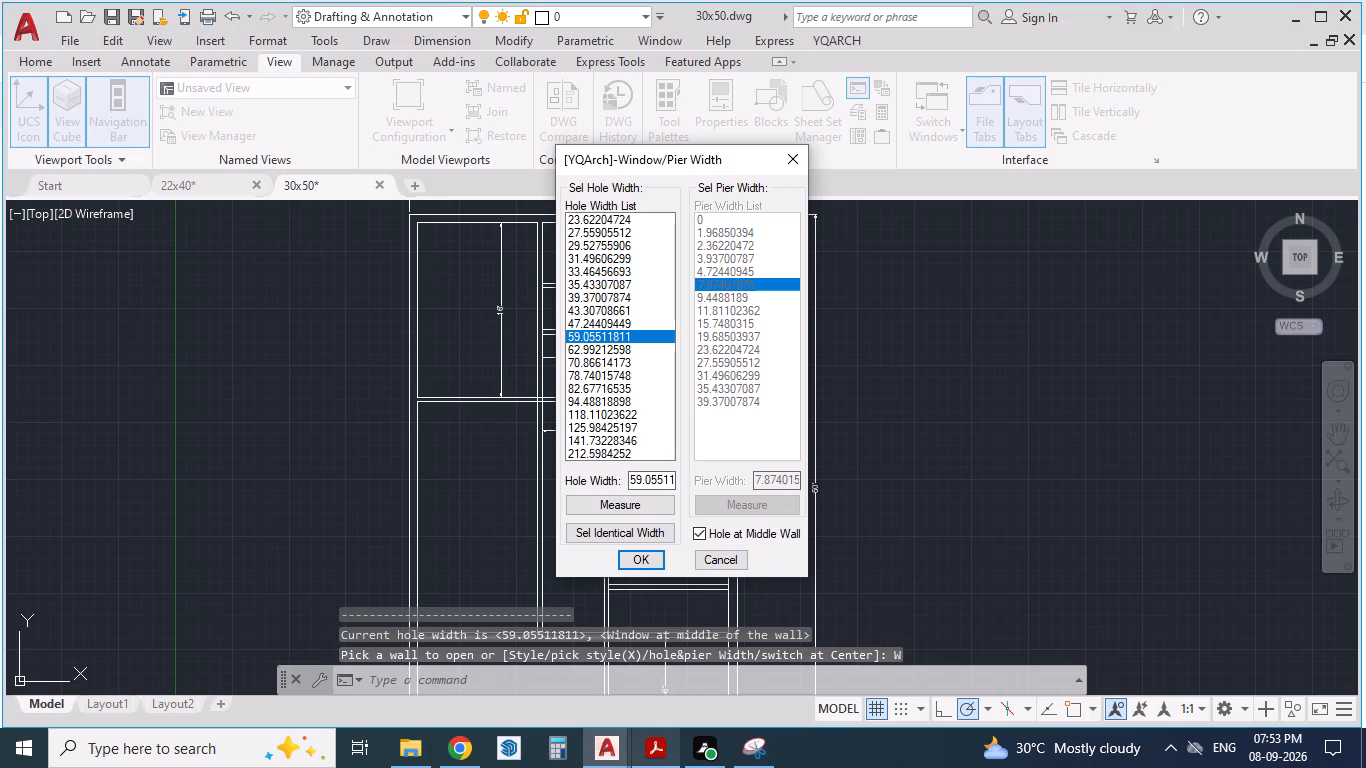
{"action": "left_click_drag", "start_coordinate": [629, 476], "coordinate": [1102, 477]}
{"action": "type", "text": "48"}
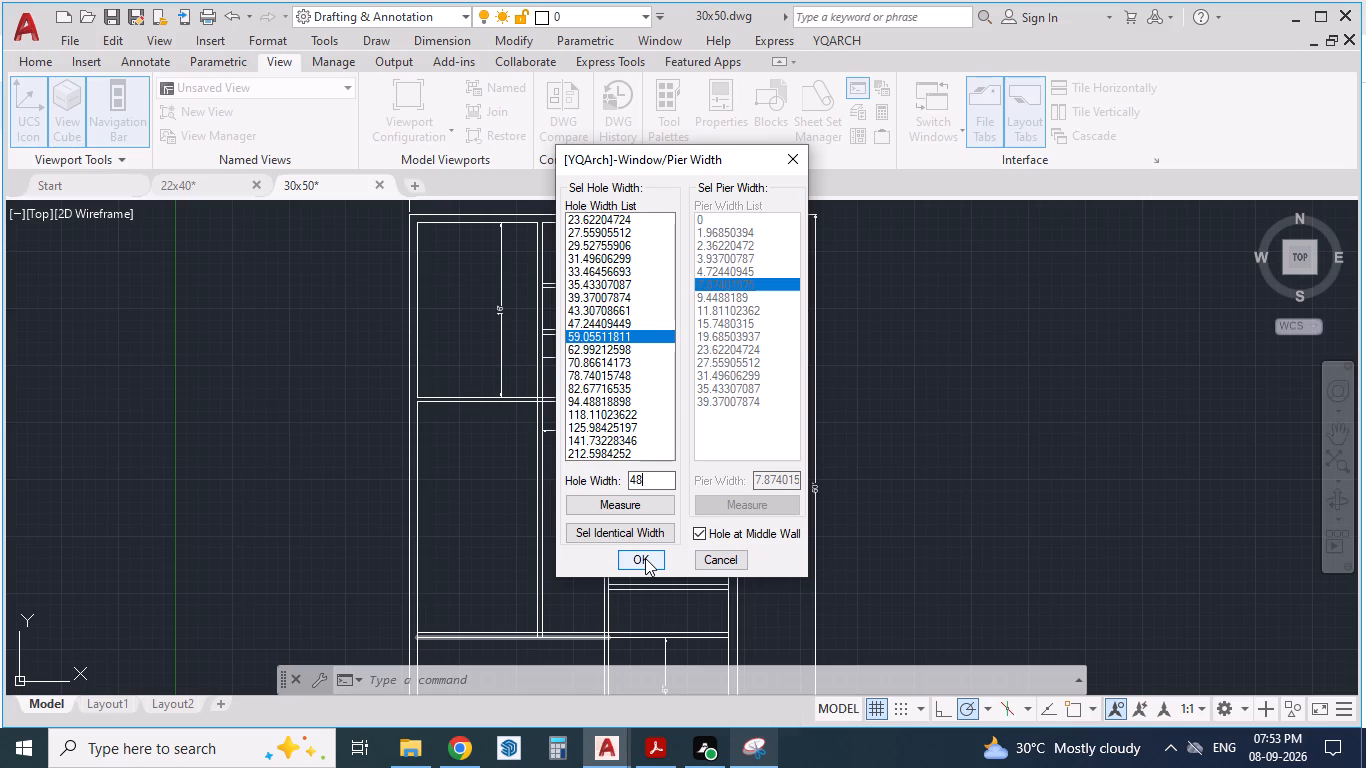
{"action": "left_click", "coordinate": [700, 531]}
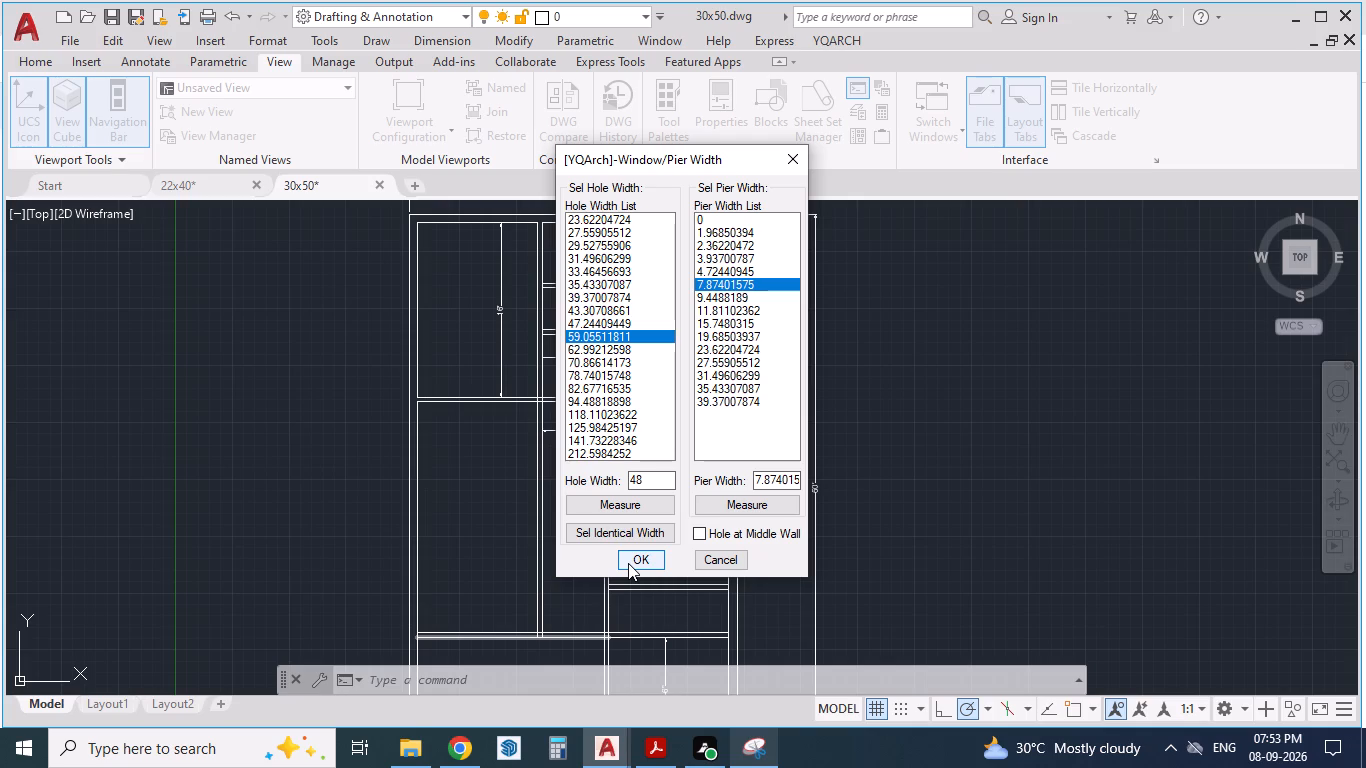
{"action": "left_click", "coordinate": [628, 563]}
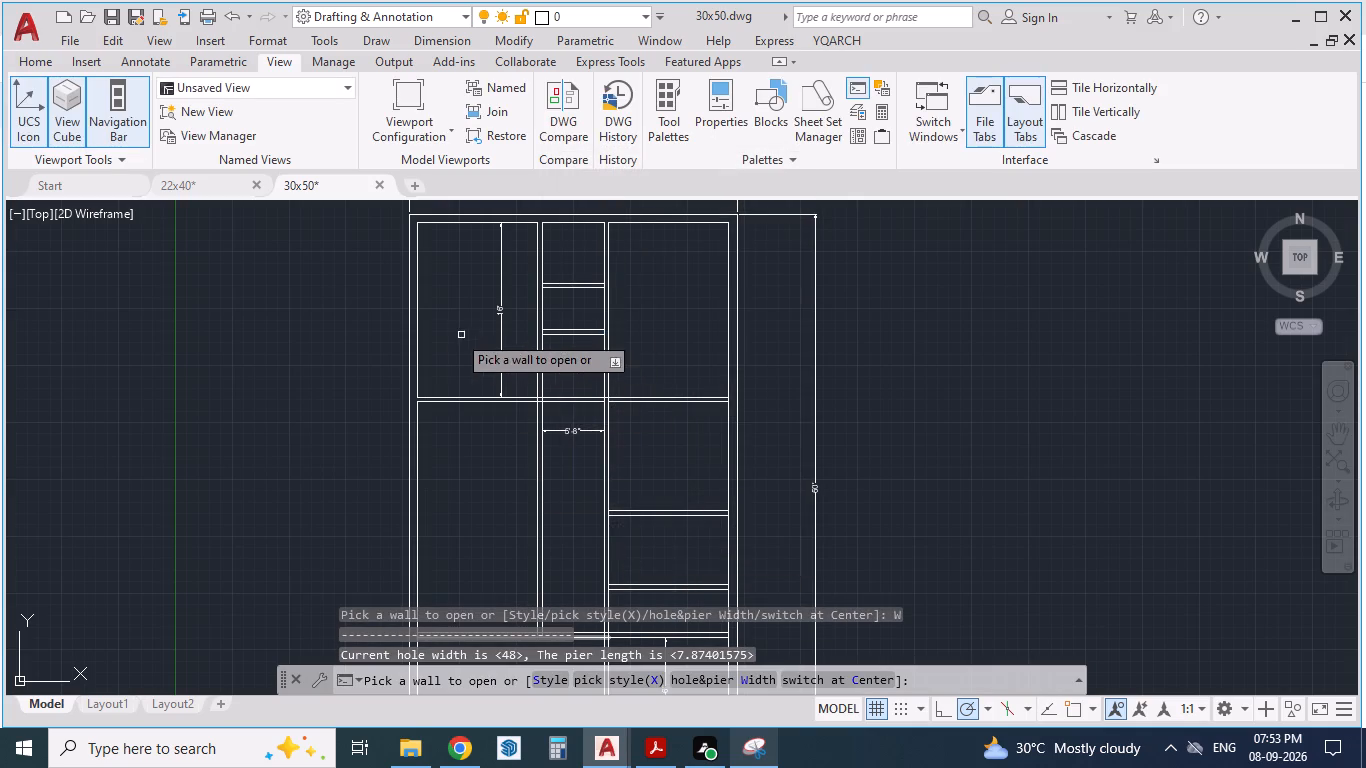
{"action": "left_click", "coordinate": [651, 741]}
{"action": "left_click", "coordinate": [651, 741]}
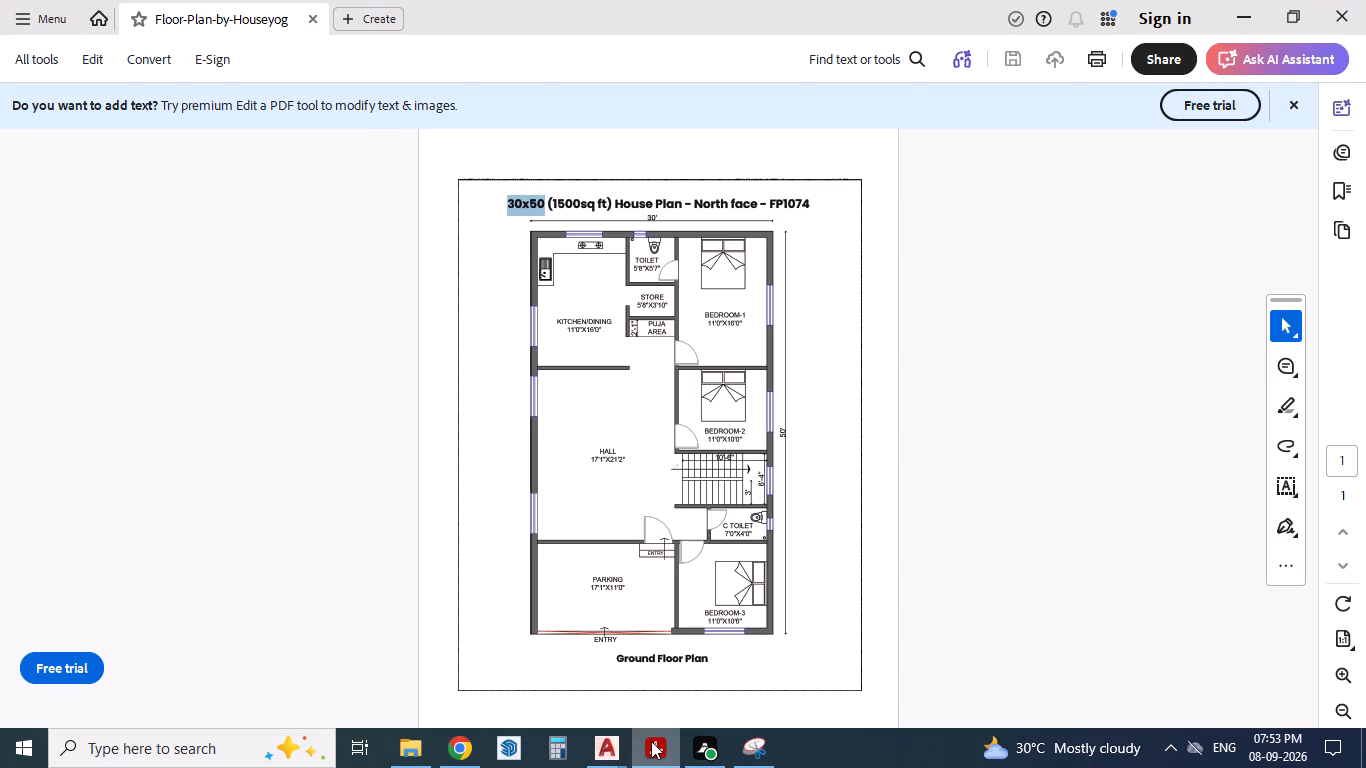
{"action": "scroll", "coordinate": [390, 394], "scroll_direction": "up", "scroll_amount": 2}
{"action": "left_click", "coordinate": [452, 366]}
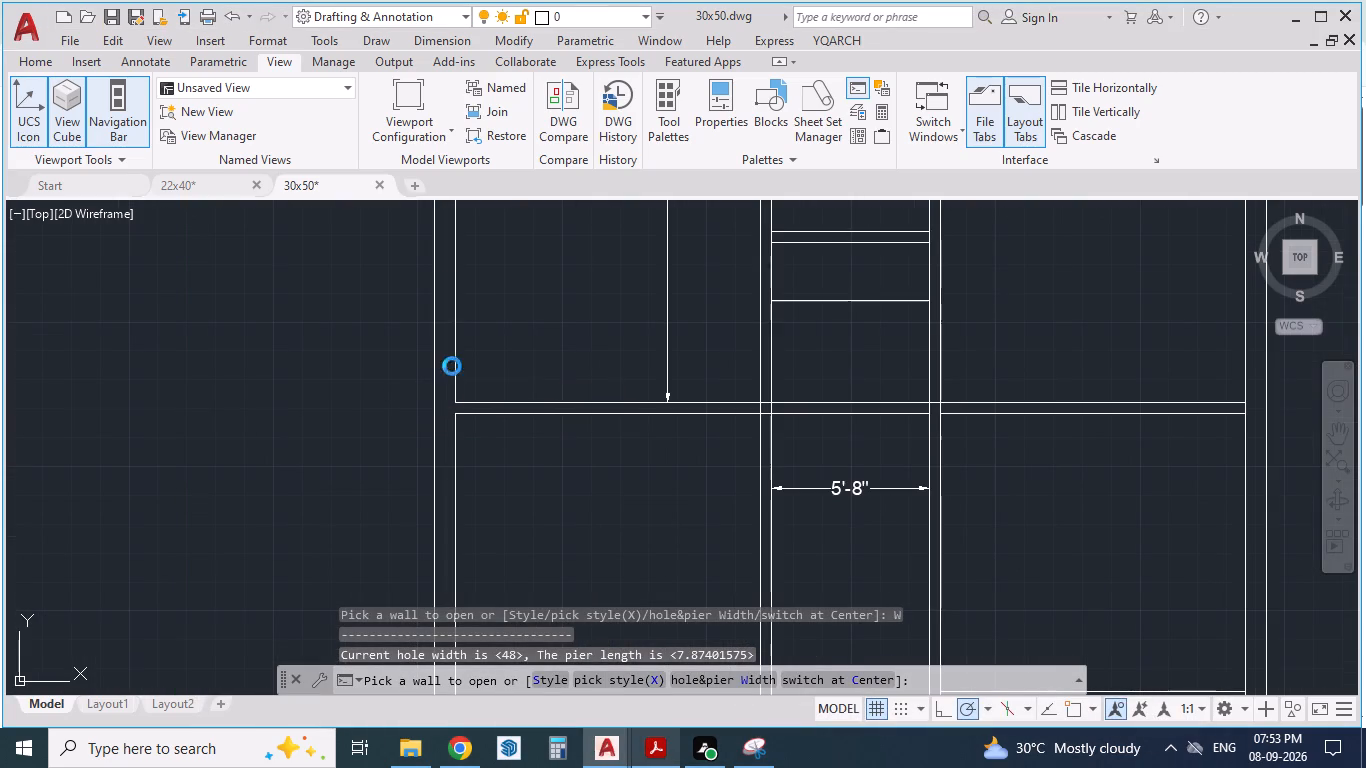
{"action": "left_click", "coordinate": [456, 463]}
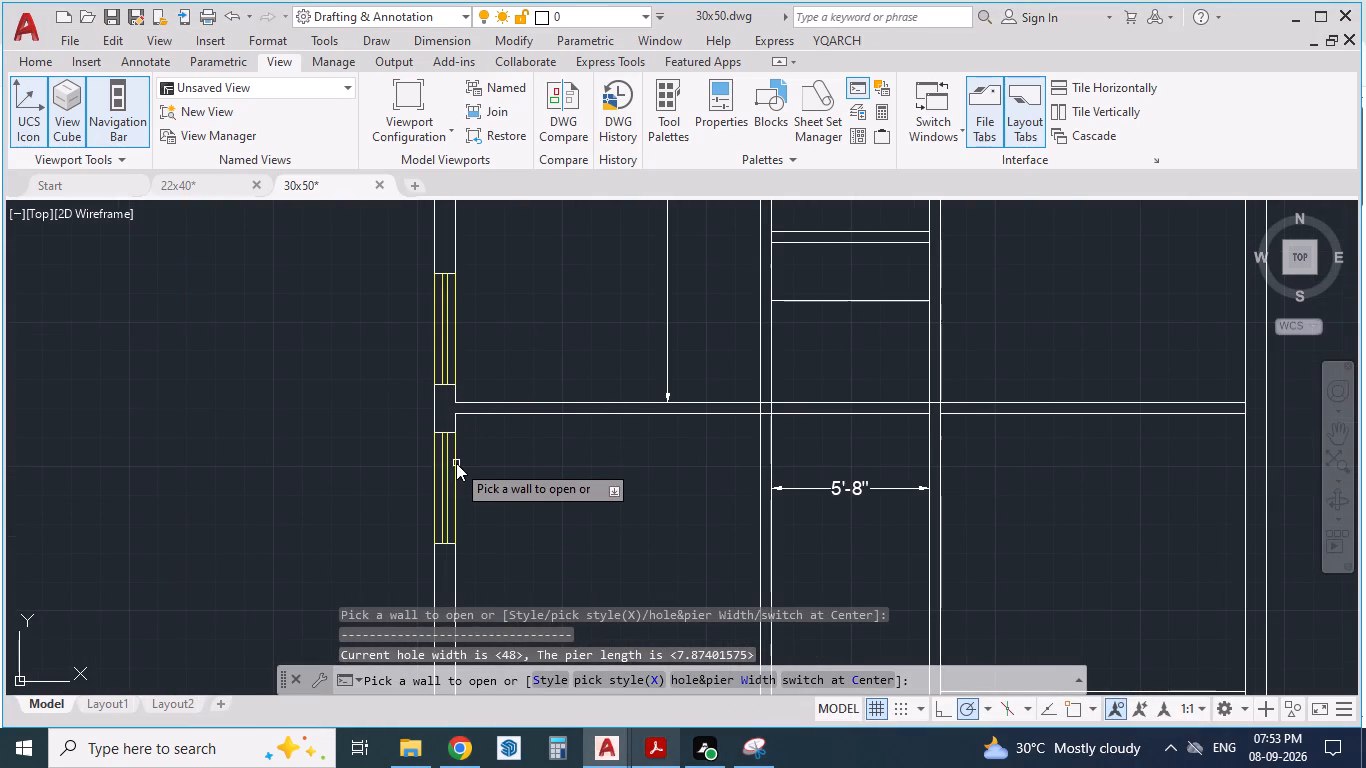
Check the hall's windows in the PDF plan and add a 48-wide window in its west wall, just above the hall-parking wall.
{"action": "scroll", "coordinate": [485, 487], "scroll_direction": "down", "scroll_amount": 2}
{"action": "left_click", "coordinate": [663, 739]}
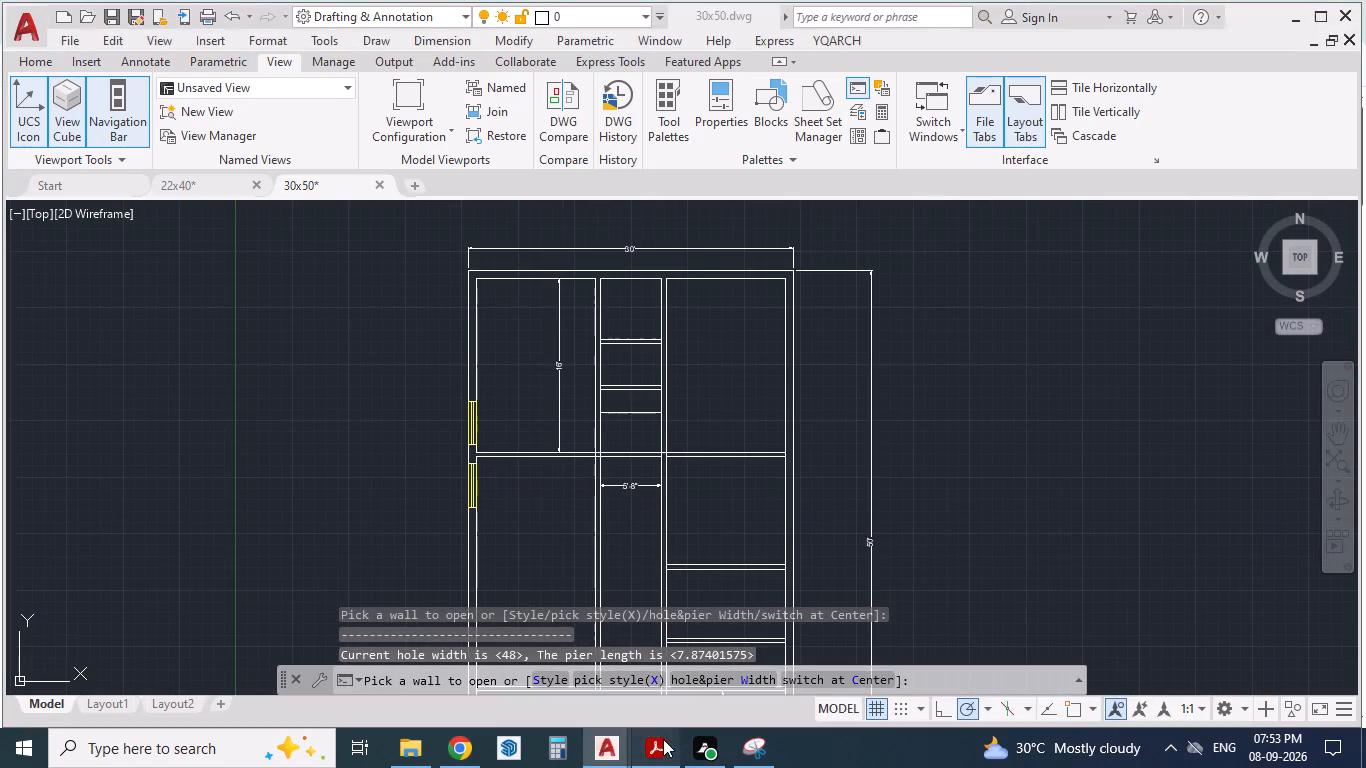
{"action": "left_click", "coordinate": [663, 739]}
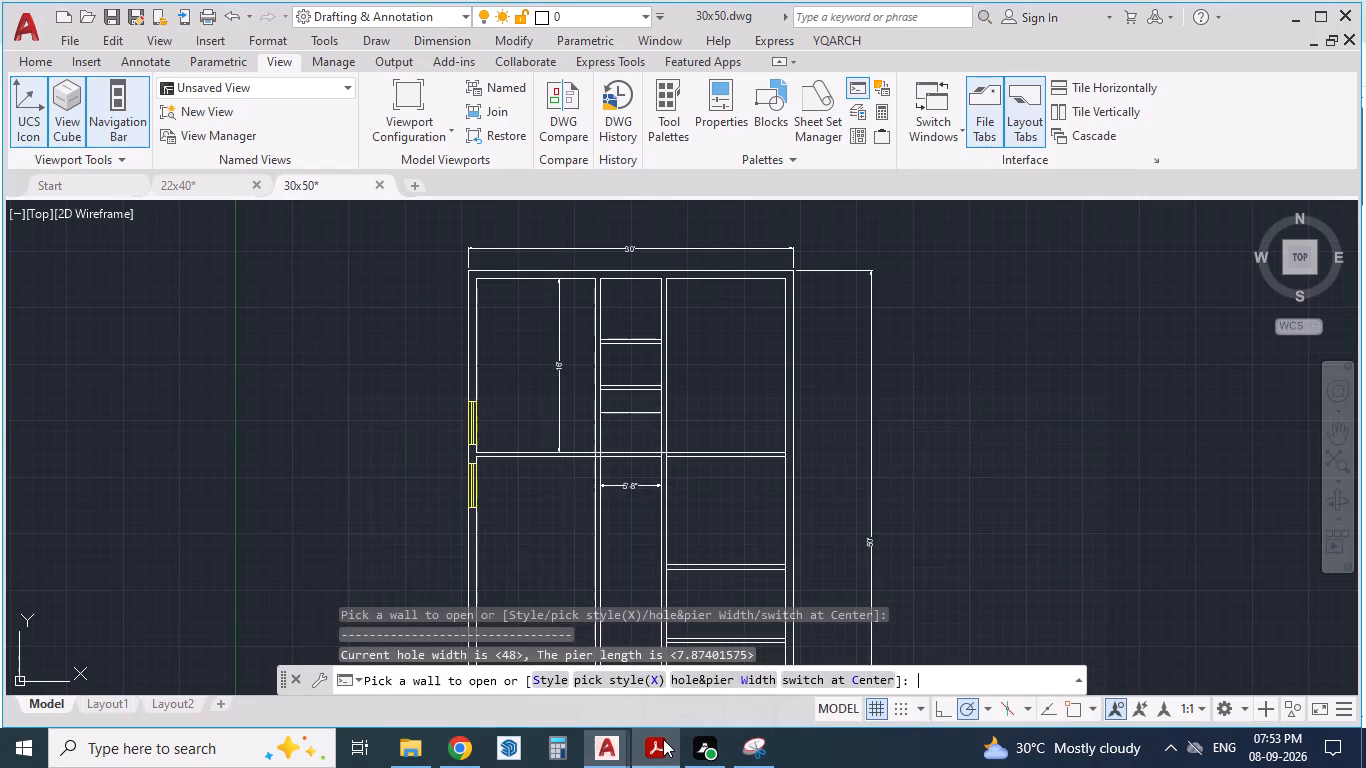
{"action": "left_click", "coordinate": [663, 739]}
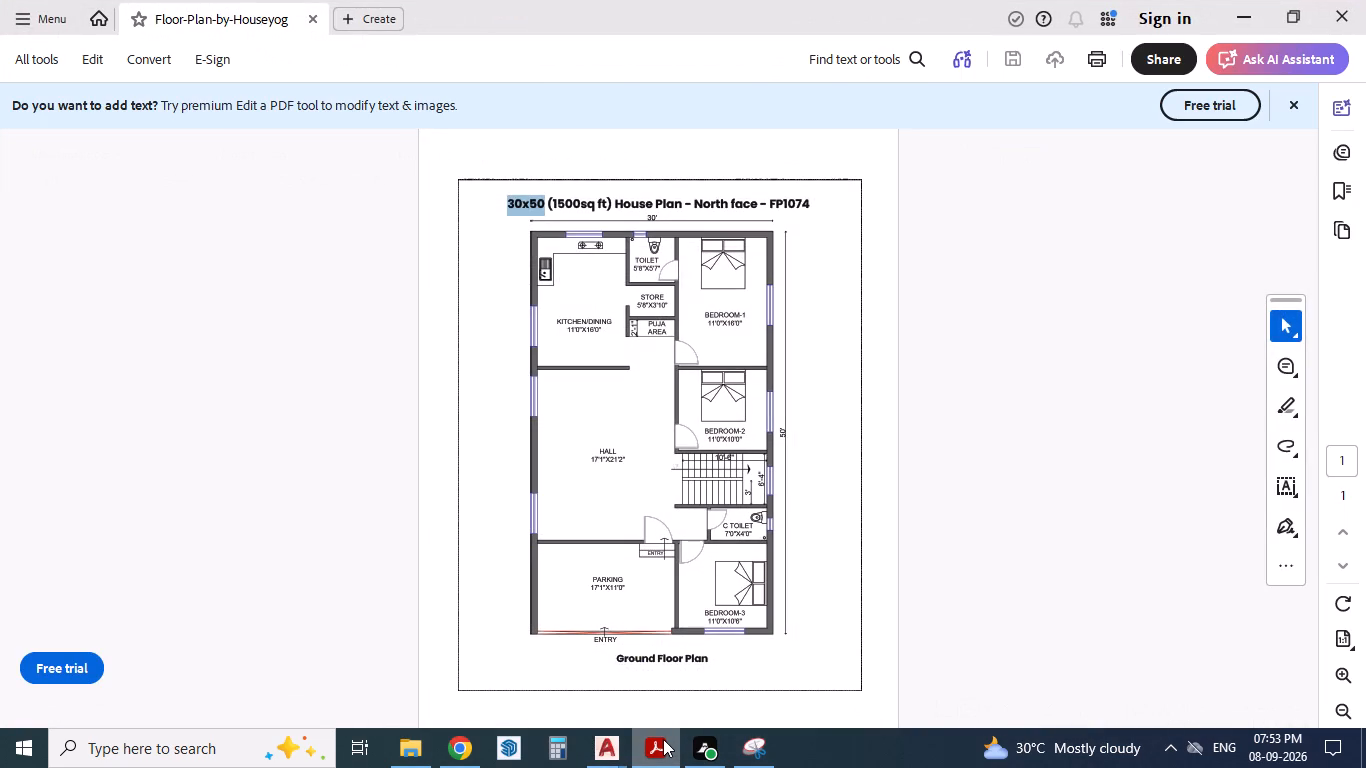
{"action": "left_click", "coordinate": [663, 739]}
{"action": "scroll", "coordinate": [528, 425], "scroll_direction": "down", "scroll_amount": 2}
{"action": "scroll", "coordinate": [494, 559], "scroll_direction": "up", "scroll_amount": 2}
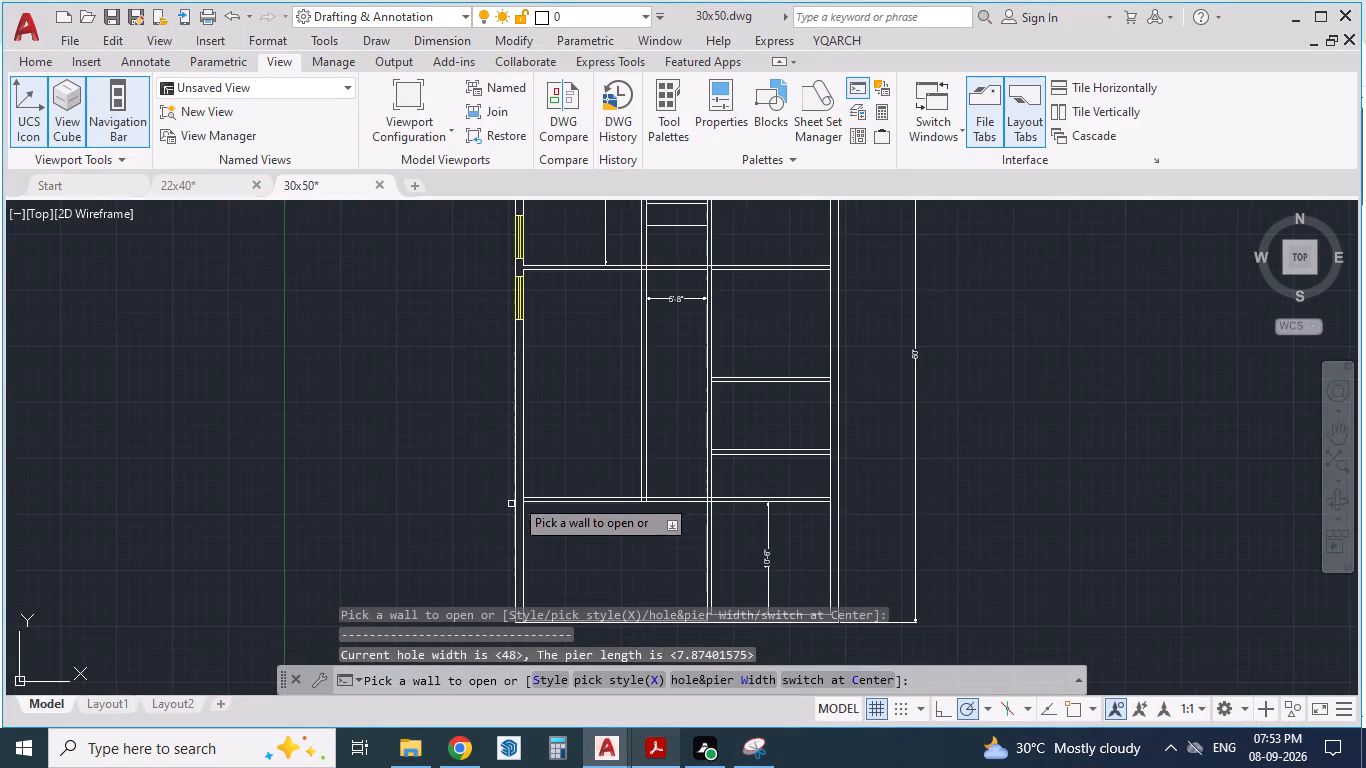
{"action": "scroll", "coordinate": [531, 473], "scroll_direction": "up", "scroll_amount": 2}
{"action": "left_click", "coordinate": [506, 504]}
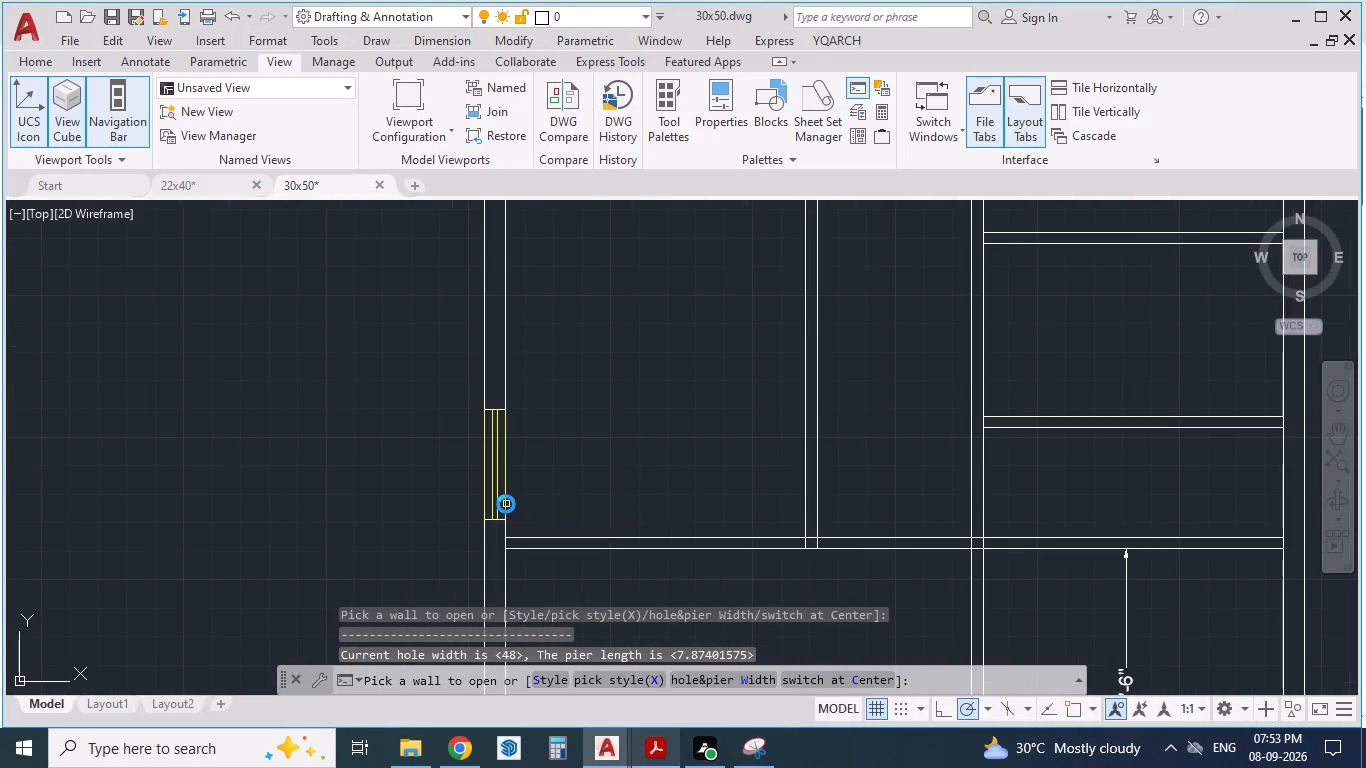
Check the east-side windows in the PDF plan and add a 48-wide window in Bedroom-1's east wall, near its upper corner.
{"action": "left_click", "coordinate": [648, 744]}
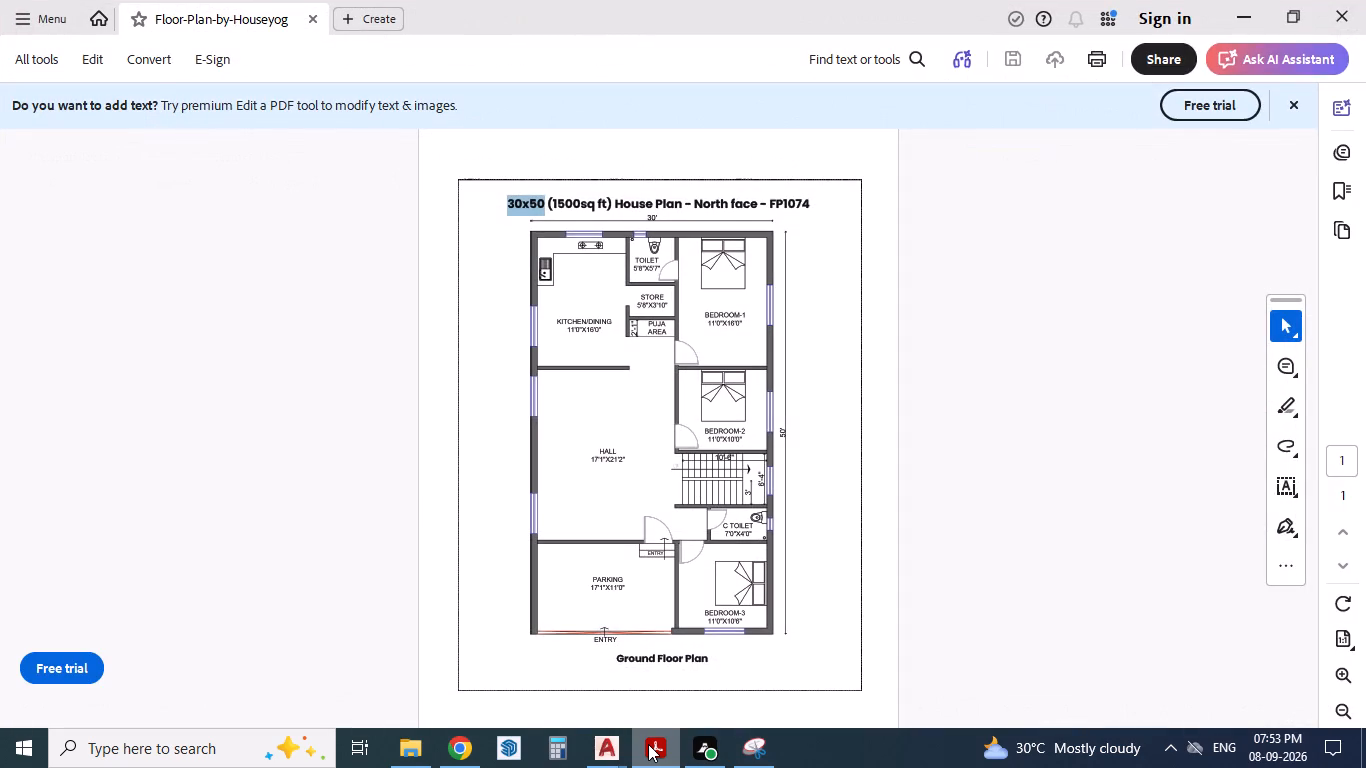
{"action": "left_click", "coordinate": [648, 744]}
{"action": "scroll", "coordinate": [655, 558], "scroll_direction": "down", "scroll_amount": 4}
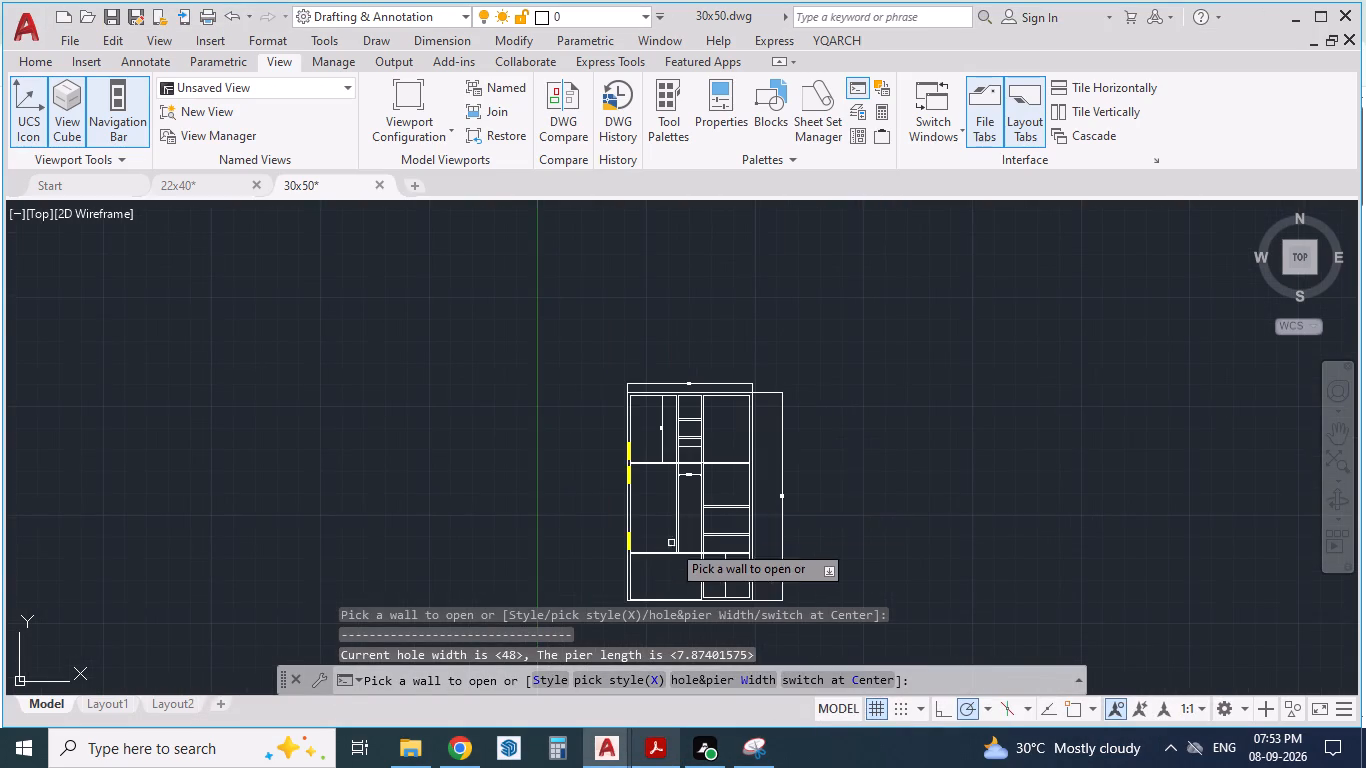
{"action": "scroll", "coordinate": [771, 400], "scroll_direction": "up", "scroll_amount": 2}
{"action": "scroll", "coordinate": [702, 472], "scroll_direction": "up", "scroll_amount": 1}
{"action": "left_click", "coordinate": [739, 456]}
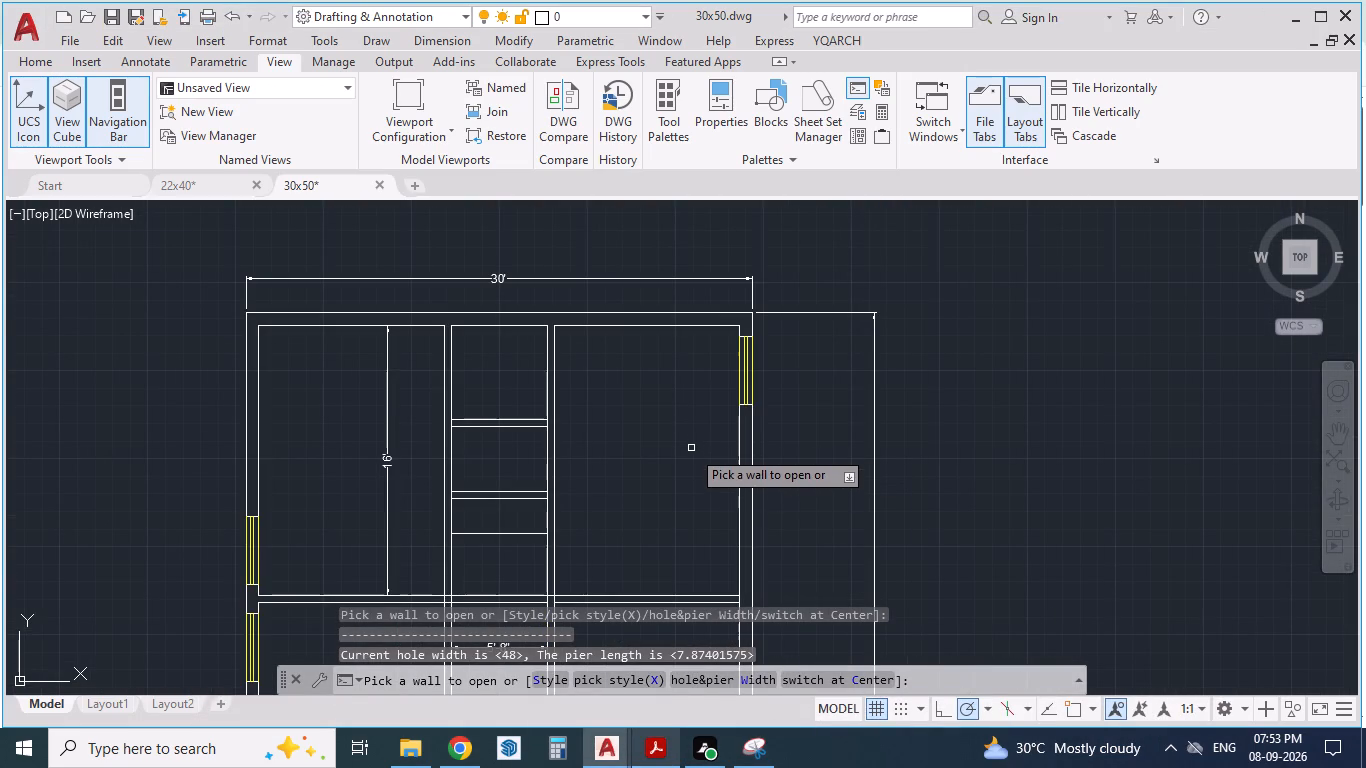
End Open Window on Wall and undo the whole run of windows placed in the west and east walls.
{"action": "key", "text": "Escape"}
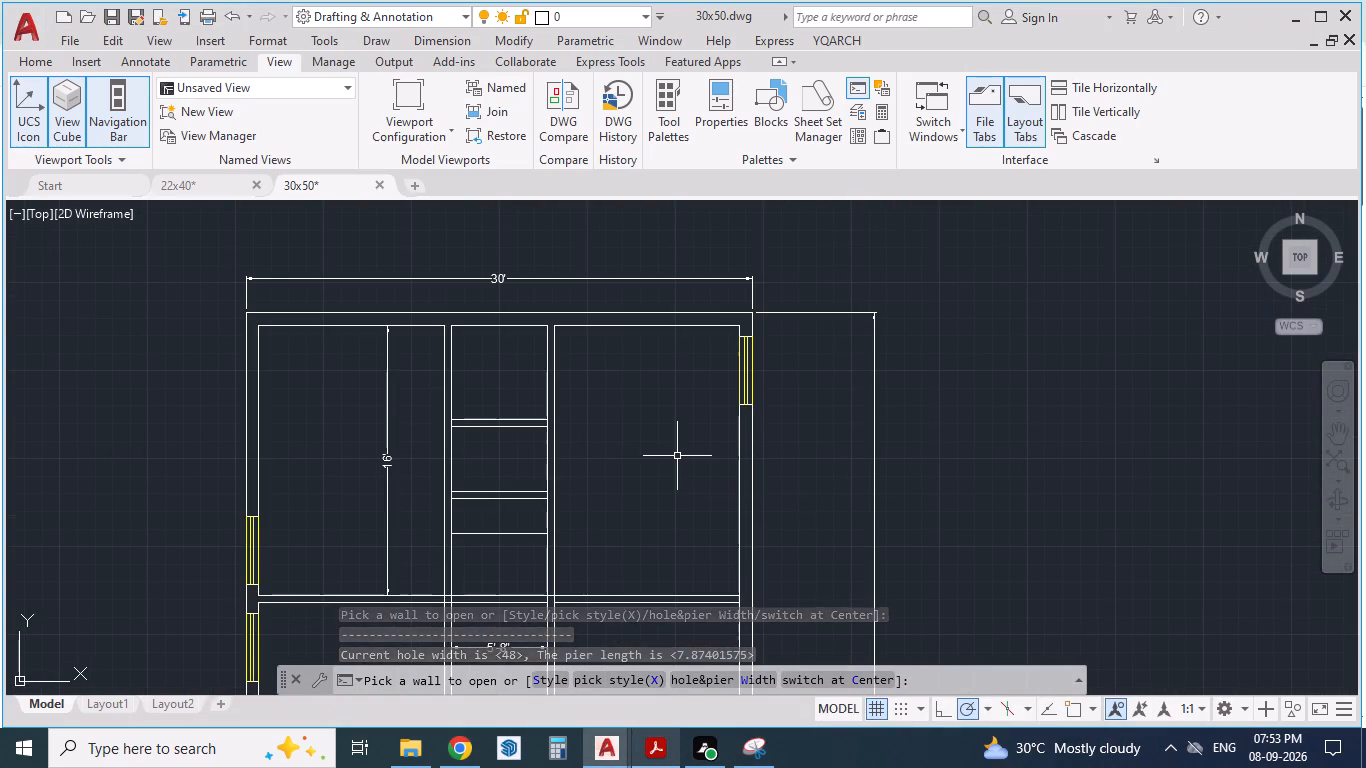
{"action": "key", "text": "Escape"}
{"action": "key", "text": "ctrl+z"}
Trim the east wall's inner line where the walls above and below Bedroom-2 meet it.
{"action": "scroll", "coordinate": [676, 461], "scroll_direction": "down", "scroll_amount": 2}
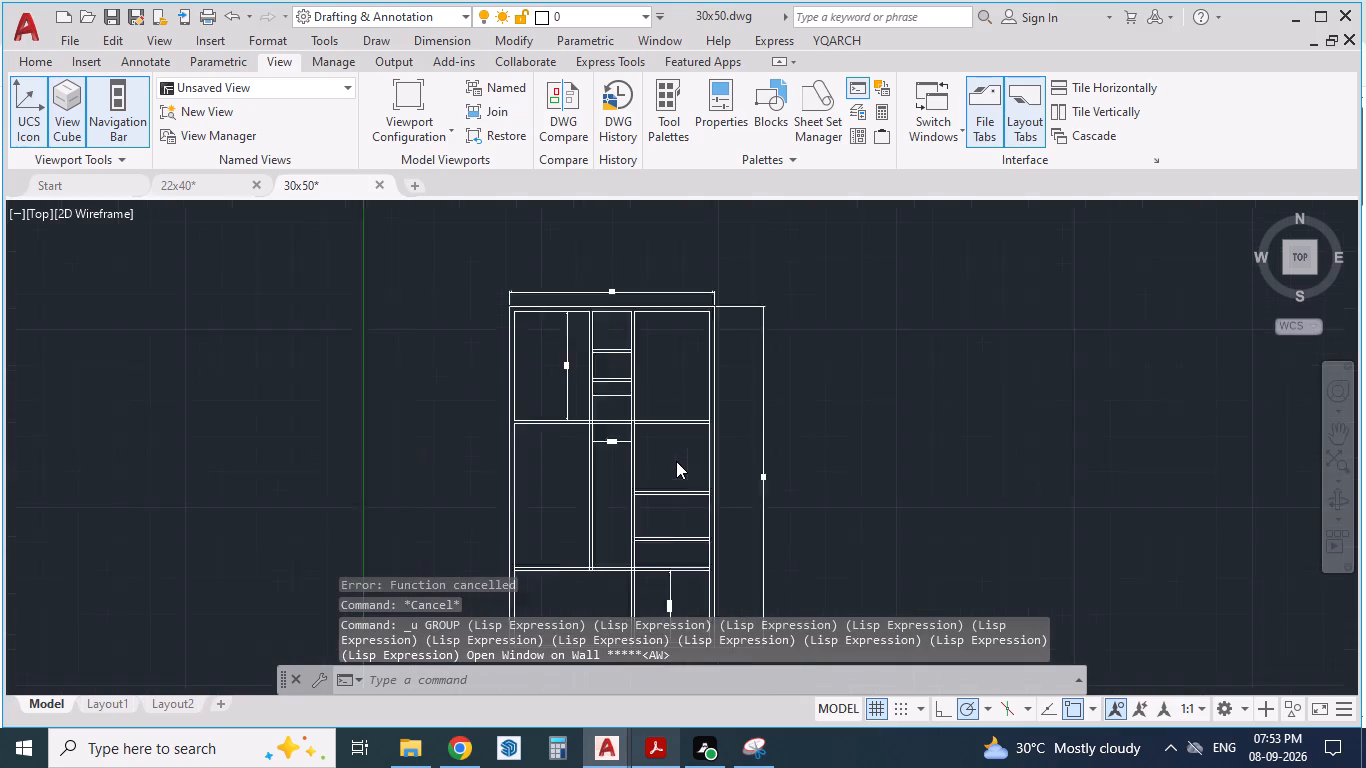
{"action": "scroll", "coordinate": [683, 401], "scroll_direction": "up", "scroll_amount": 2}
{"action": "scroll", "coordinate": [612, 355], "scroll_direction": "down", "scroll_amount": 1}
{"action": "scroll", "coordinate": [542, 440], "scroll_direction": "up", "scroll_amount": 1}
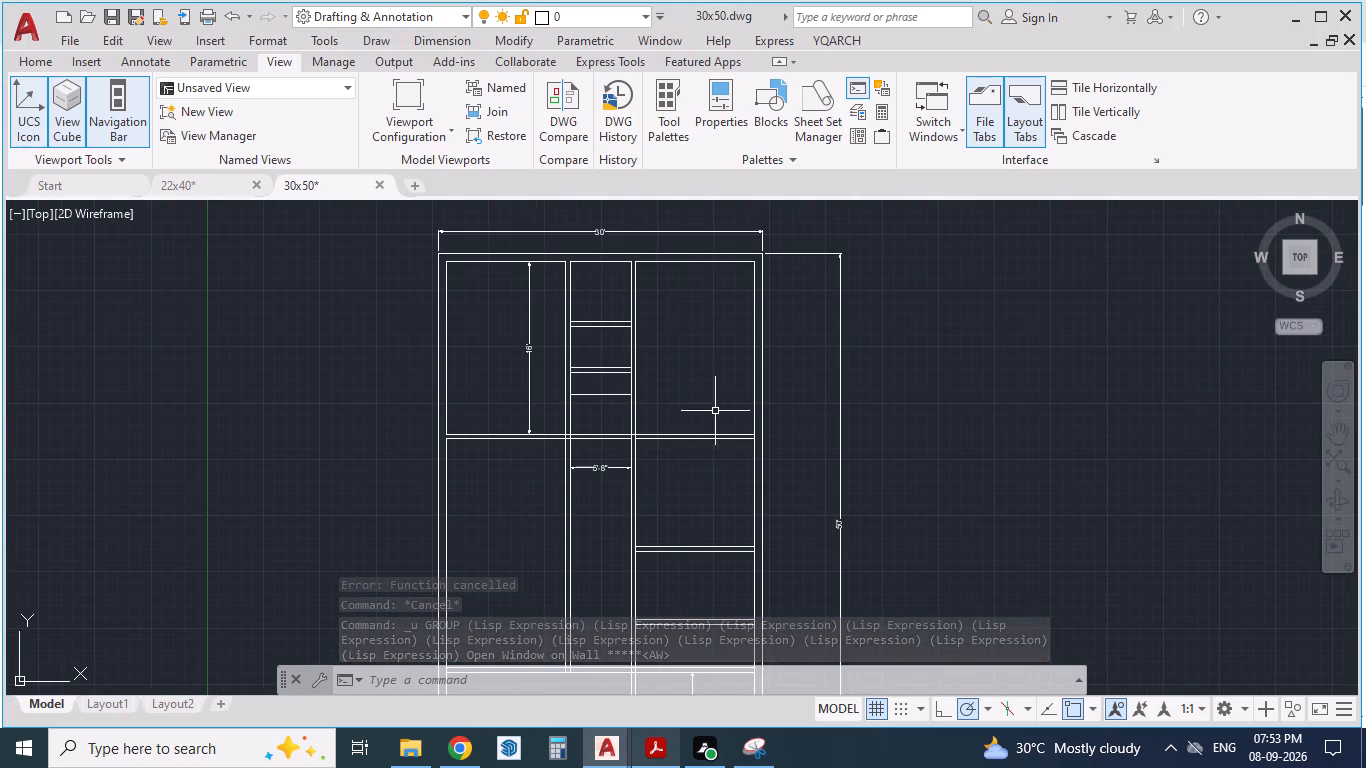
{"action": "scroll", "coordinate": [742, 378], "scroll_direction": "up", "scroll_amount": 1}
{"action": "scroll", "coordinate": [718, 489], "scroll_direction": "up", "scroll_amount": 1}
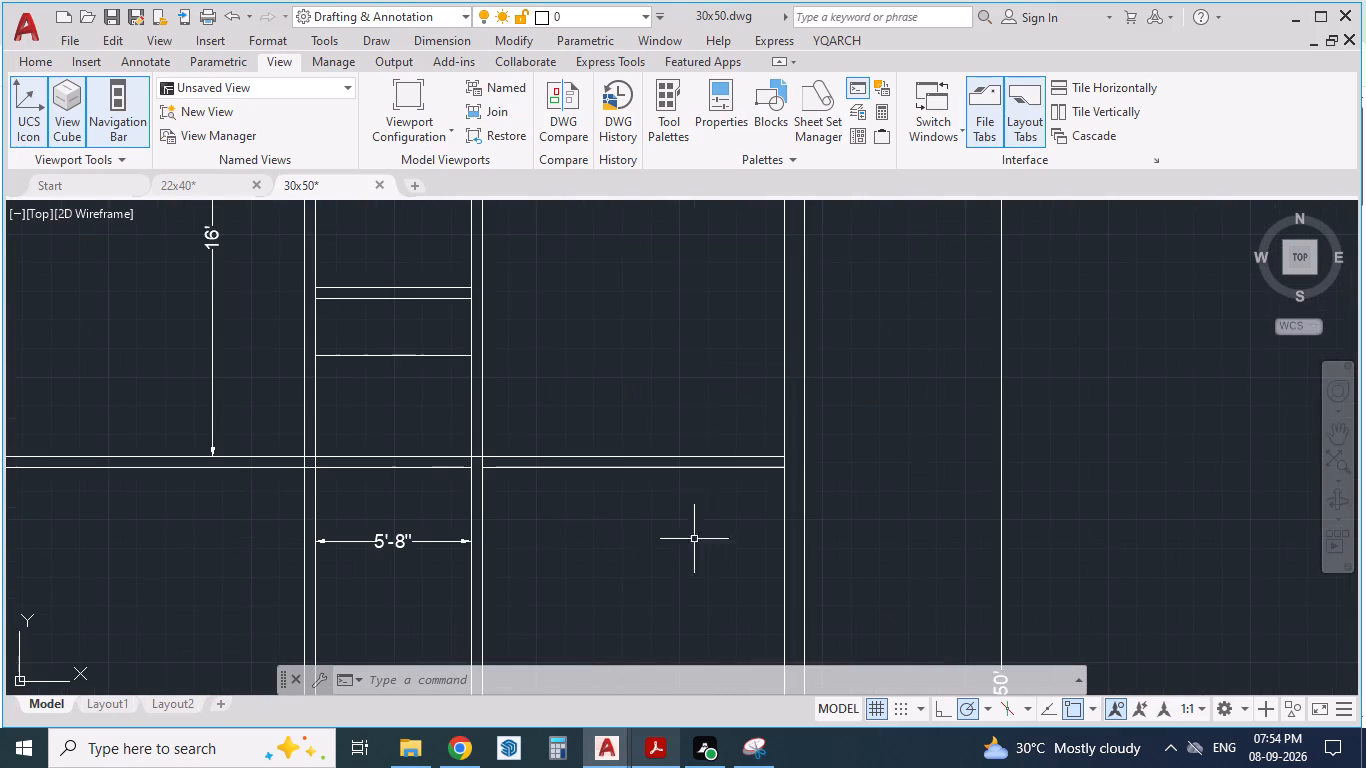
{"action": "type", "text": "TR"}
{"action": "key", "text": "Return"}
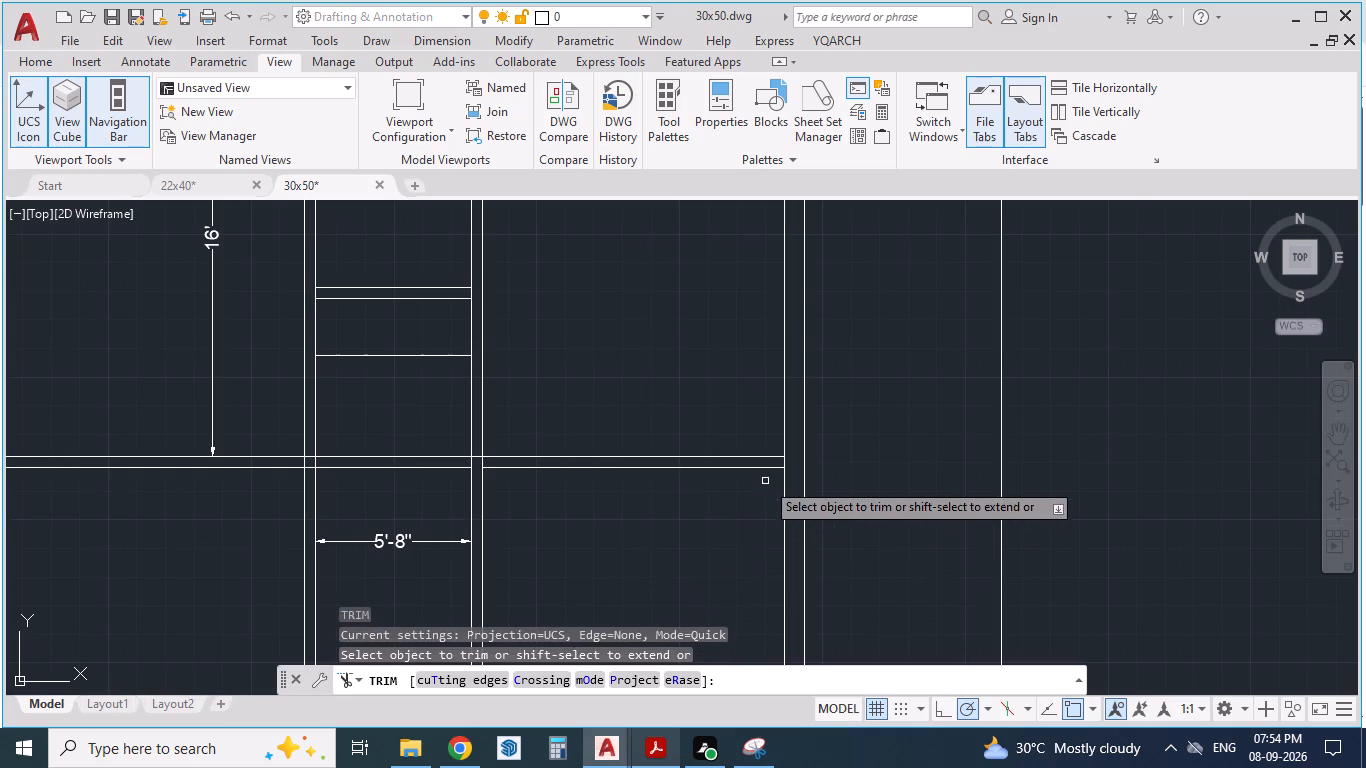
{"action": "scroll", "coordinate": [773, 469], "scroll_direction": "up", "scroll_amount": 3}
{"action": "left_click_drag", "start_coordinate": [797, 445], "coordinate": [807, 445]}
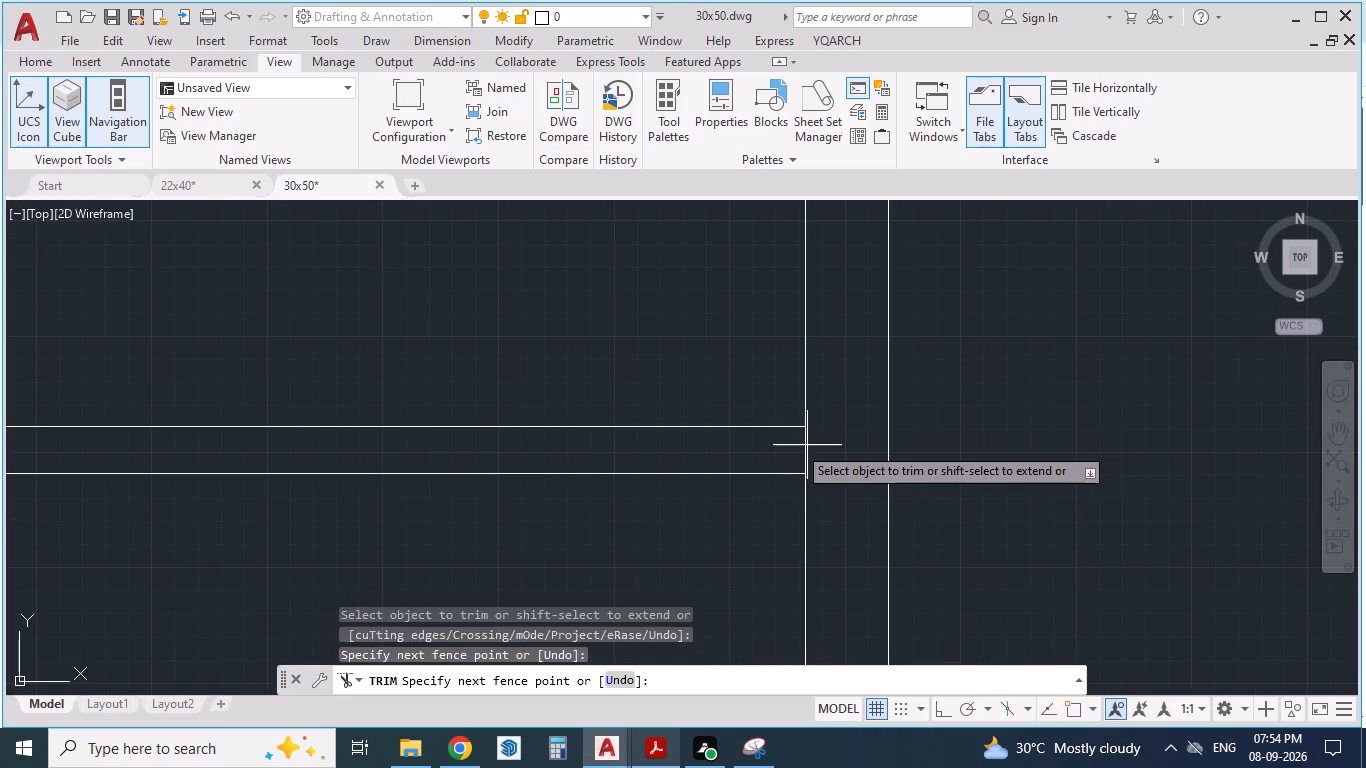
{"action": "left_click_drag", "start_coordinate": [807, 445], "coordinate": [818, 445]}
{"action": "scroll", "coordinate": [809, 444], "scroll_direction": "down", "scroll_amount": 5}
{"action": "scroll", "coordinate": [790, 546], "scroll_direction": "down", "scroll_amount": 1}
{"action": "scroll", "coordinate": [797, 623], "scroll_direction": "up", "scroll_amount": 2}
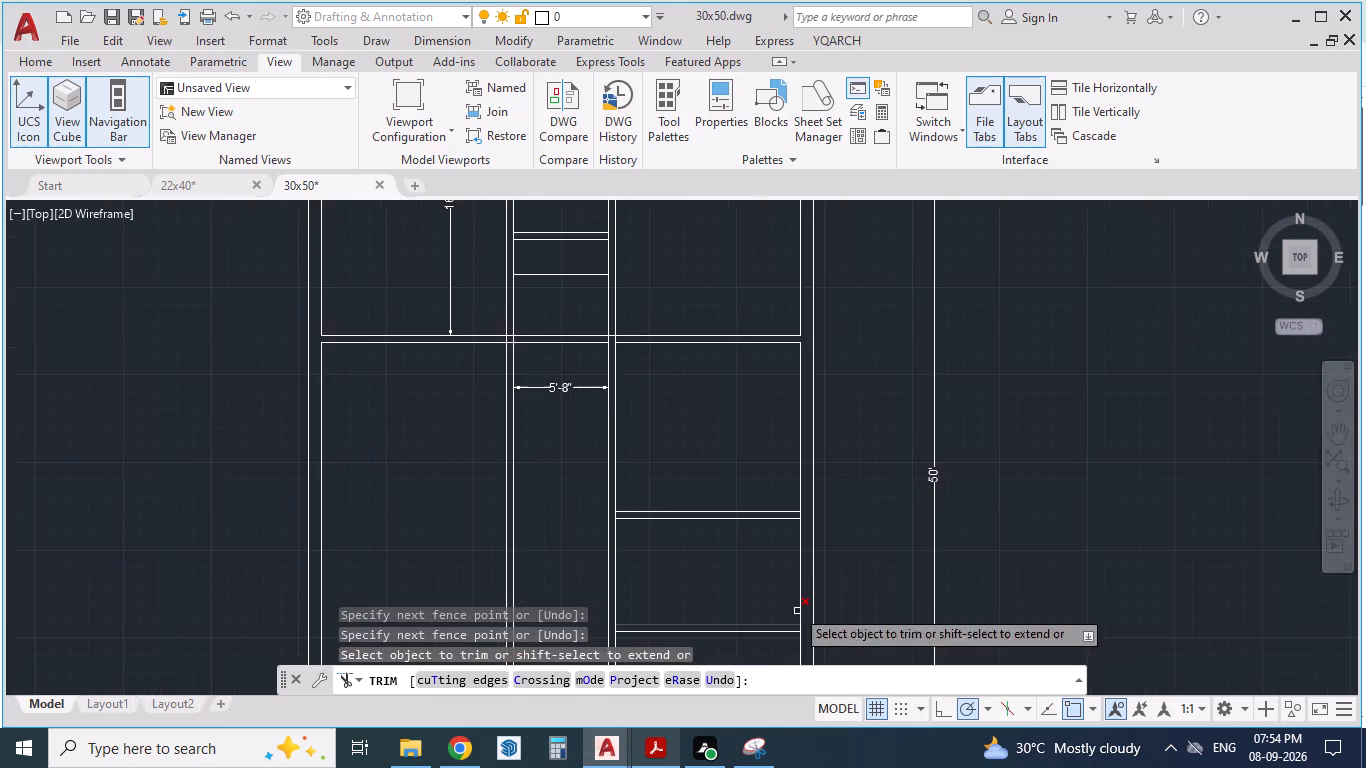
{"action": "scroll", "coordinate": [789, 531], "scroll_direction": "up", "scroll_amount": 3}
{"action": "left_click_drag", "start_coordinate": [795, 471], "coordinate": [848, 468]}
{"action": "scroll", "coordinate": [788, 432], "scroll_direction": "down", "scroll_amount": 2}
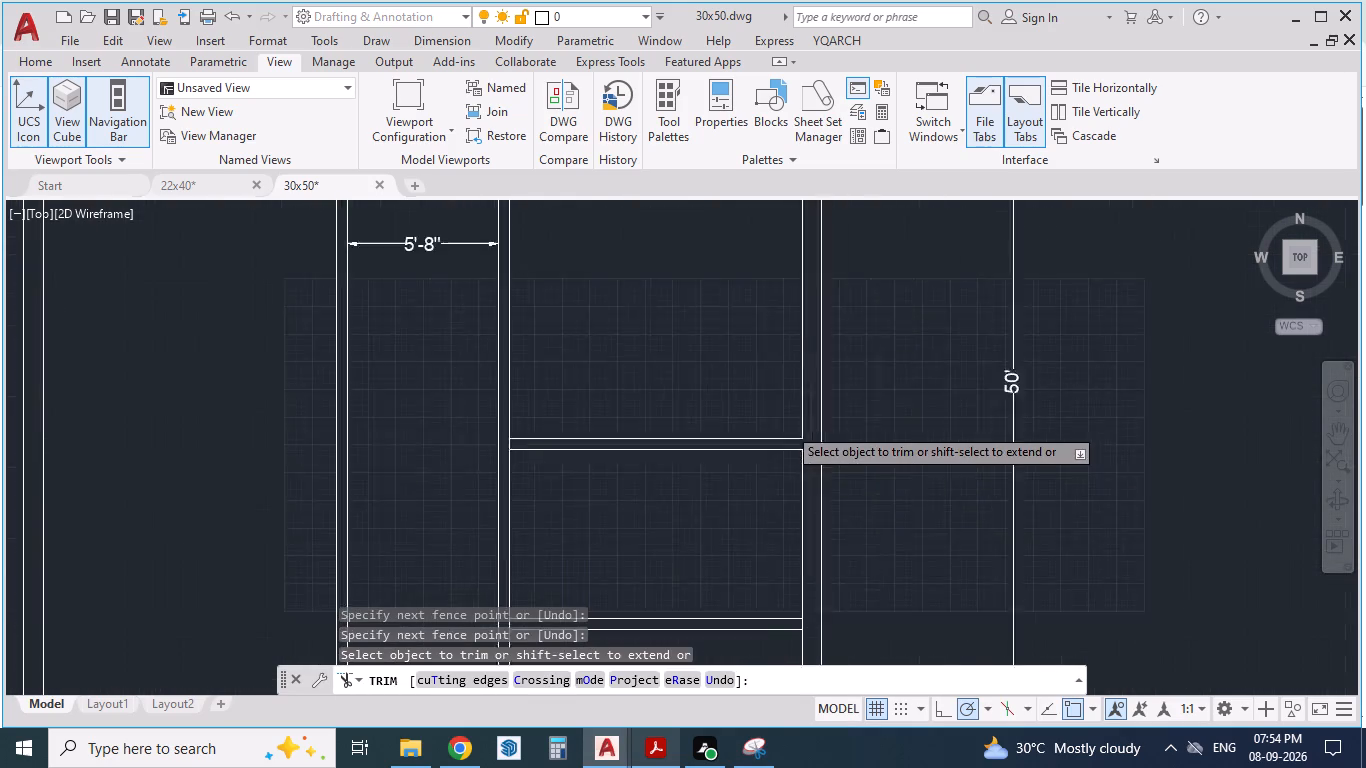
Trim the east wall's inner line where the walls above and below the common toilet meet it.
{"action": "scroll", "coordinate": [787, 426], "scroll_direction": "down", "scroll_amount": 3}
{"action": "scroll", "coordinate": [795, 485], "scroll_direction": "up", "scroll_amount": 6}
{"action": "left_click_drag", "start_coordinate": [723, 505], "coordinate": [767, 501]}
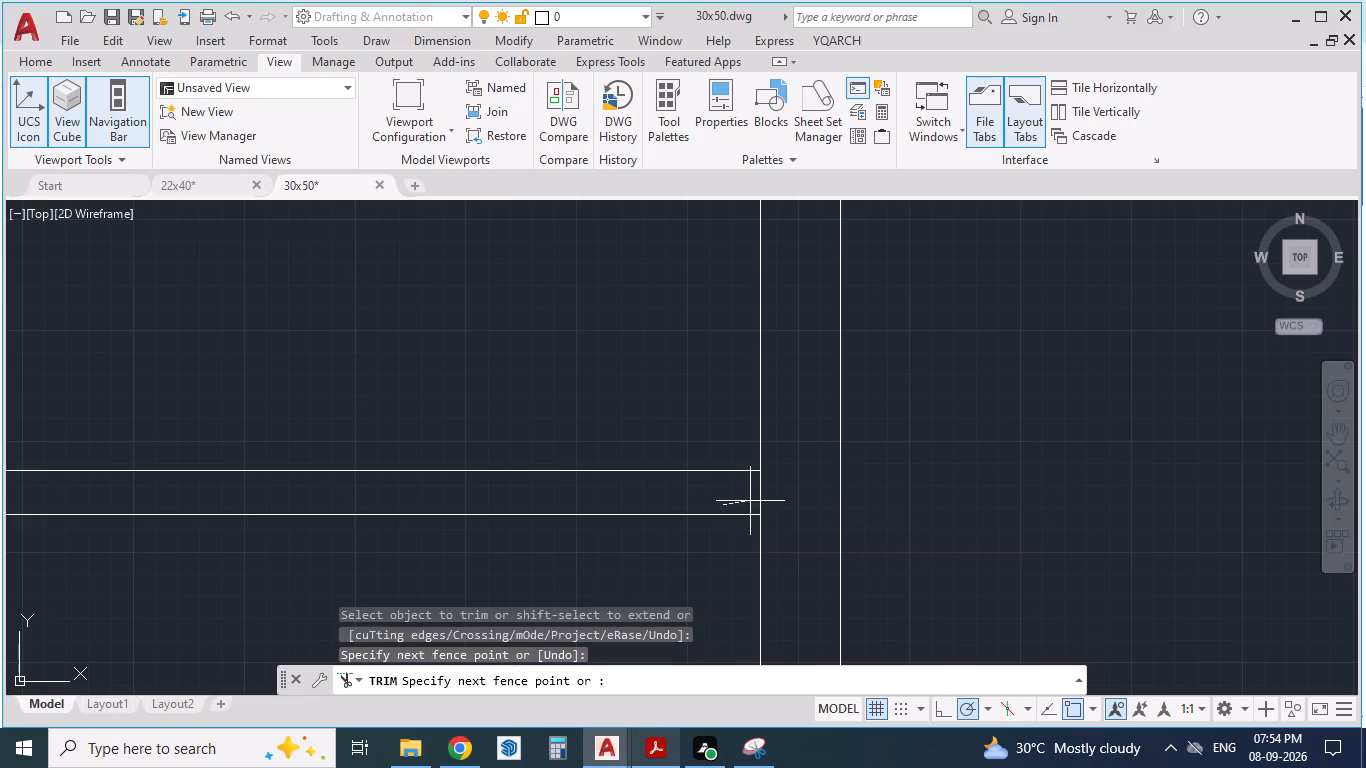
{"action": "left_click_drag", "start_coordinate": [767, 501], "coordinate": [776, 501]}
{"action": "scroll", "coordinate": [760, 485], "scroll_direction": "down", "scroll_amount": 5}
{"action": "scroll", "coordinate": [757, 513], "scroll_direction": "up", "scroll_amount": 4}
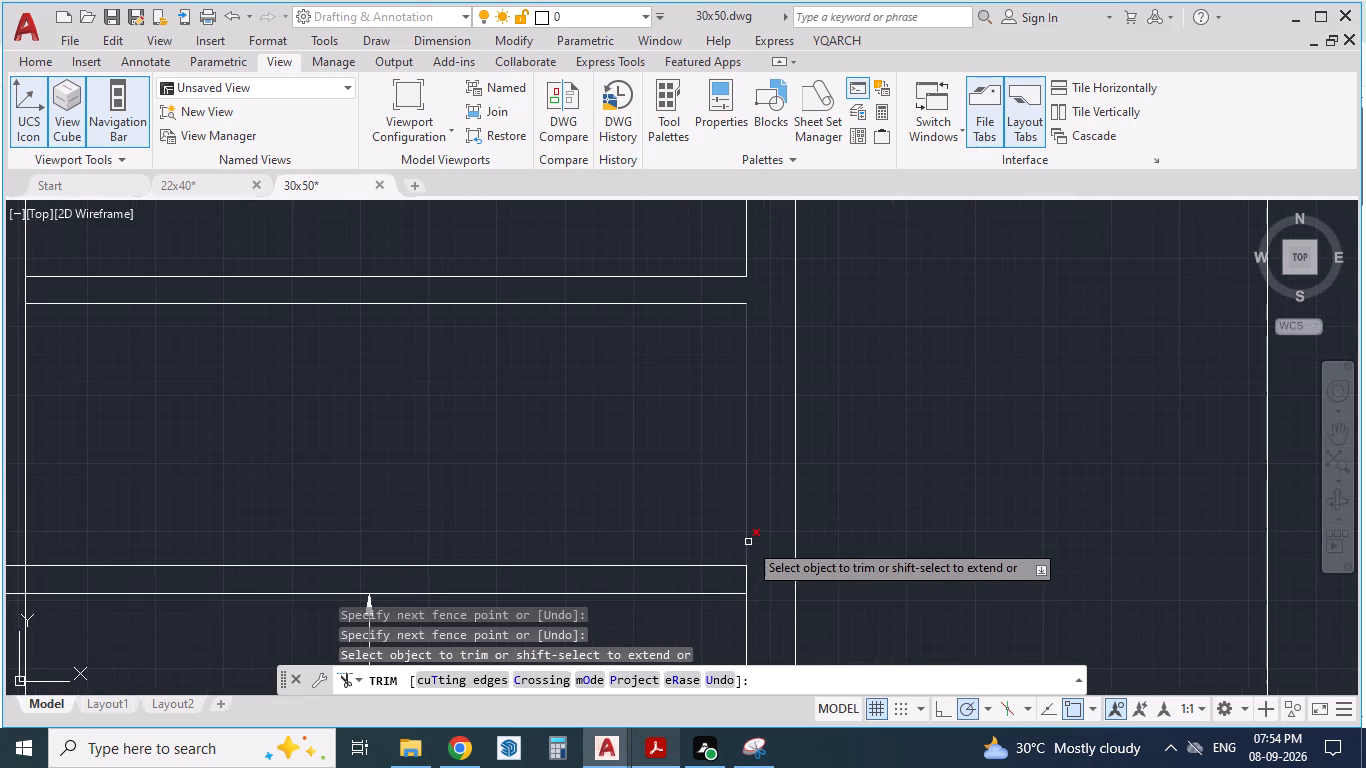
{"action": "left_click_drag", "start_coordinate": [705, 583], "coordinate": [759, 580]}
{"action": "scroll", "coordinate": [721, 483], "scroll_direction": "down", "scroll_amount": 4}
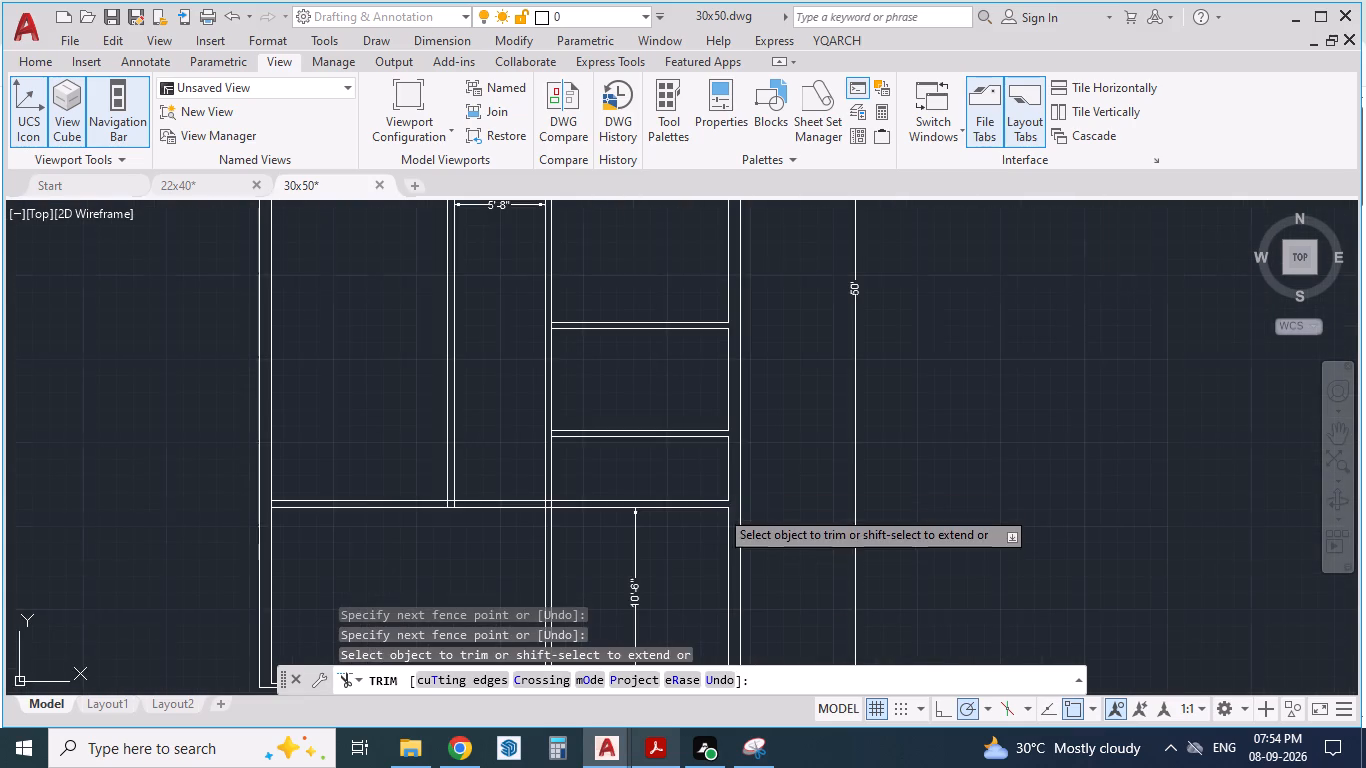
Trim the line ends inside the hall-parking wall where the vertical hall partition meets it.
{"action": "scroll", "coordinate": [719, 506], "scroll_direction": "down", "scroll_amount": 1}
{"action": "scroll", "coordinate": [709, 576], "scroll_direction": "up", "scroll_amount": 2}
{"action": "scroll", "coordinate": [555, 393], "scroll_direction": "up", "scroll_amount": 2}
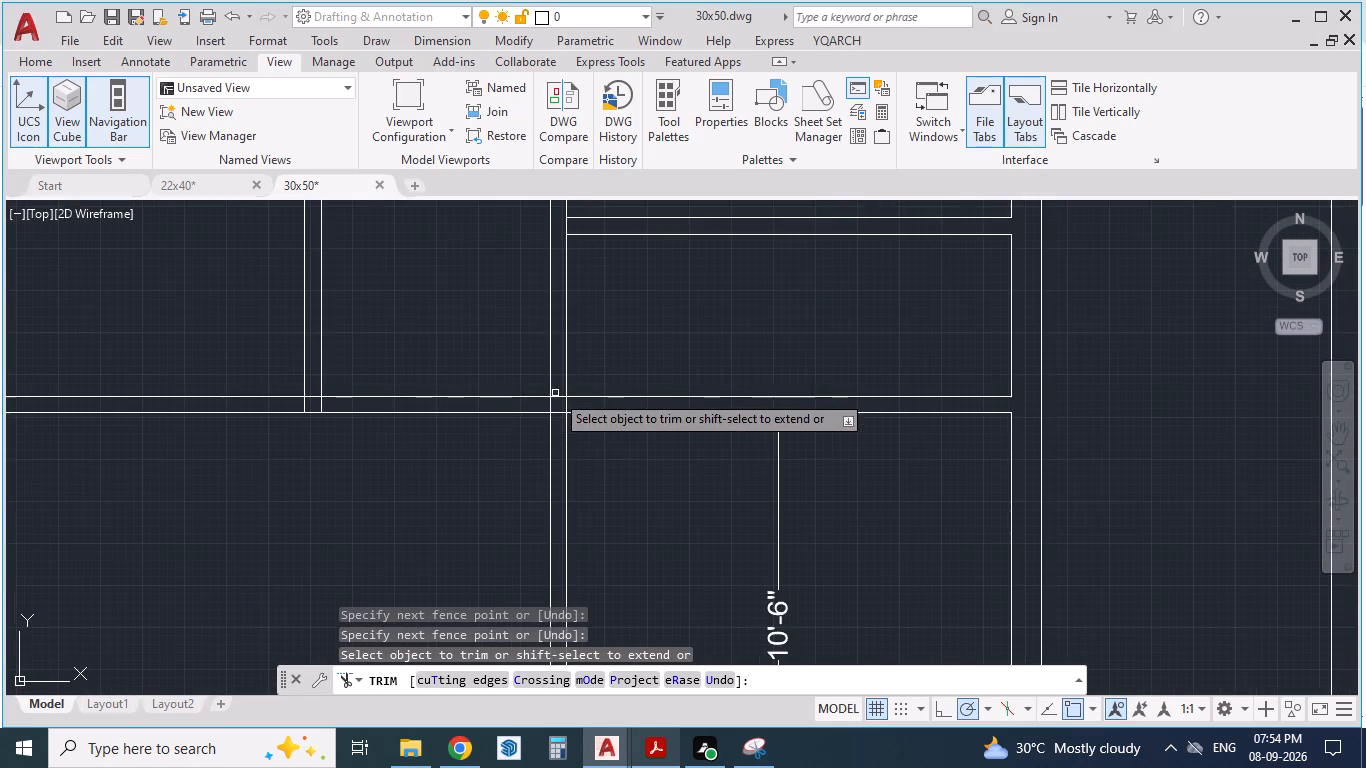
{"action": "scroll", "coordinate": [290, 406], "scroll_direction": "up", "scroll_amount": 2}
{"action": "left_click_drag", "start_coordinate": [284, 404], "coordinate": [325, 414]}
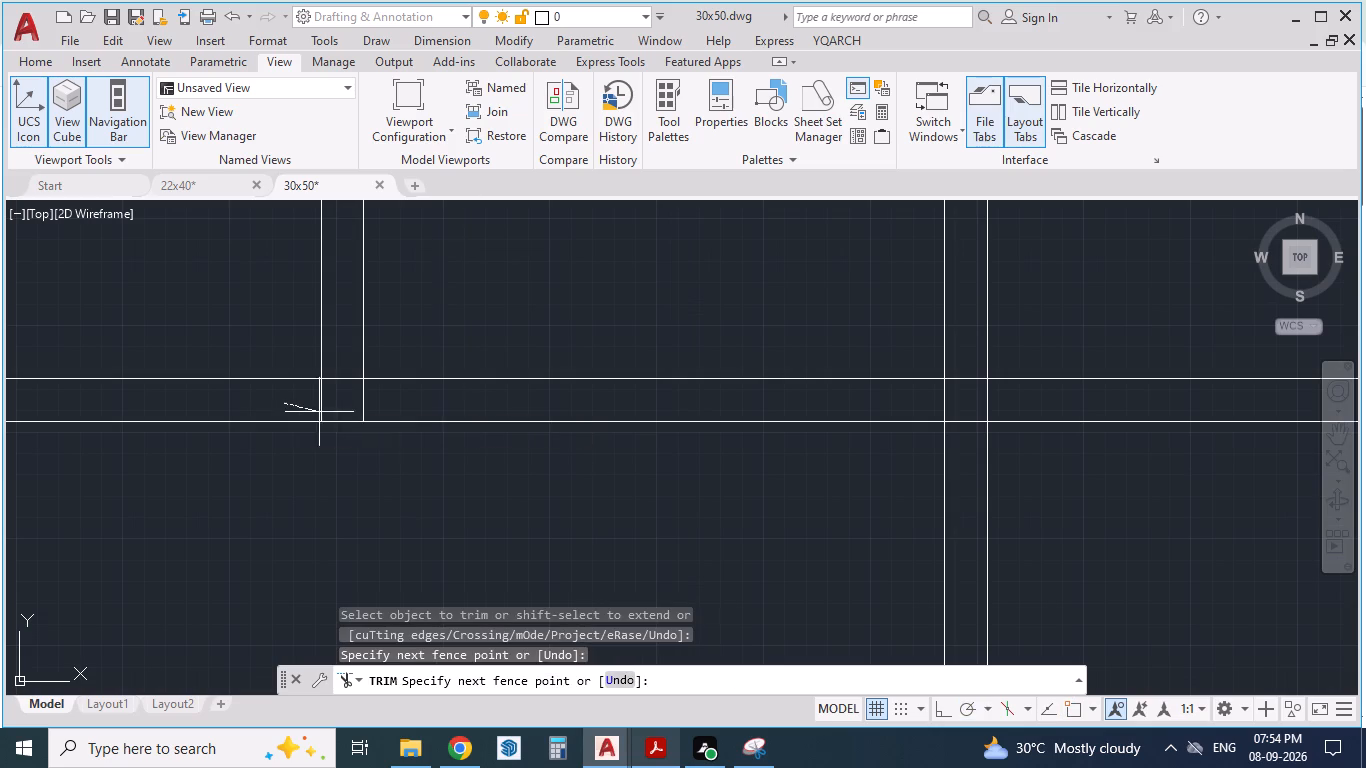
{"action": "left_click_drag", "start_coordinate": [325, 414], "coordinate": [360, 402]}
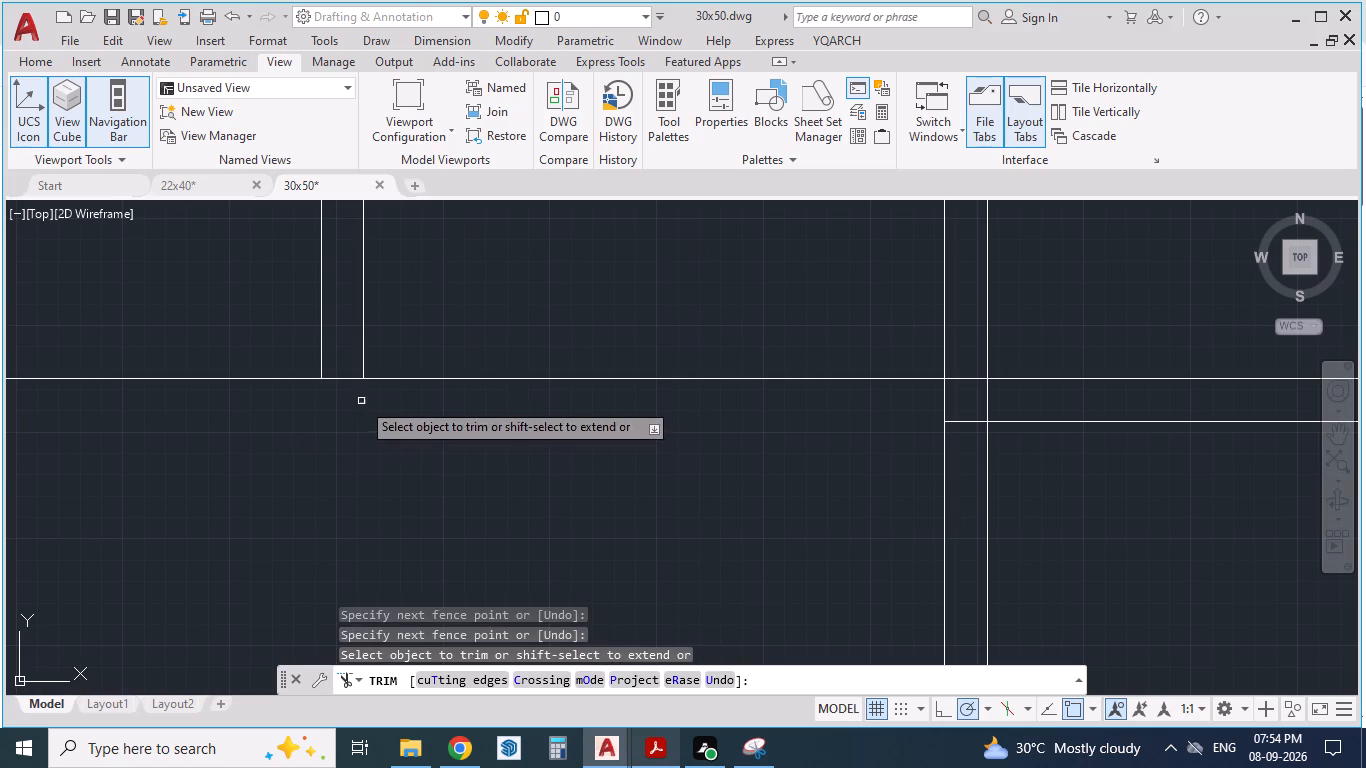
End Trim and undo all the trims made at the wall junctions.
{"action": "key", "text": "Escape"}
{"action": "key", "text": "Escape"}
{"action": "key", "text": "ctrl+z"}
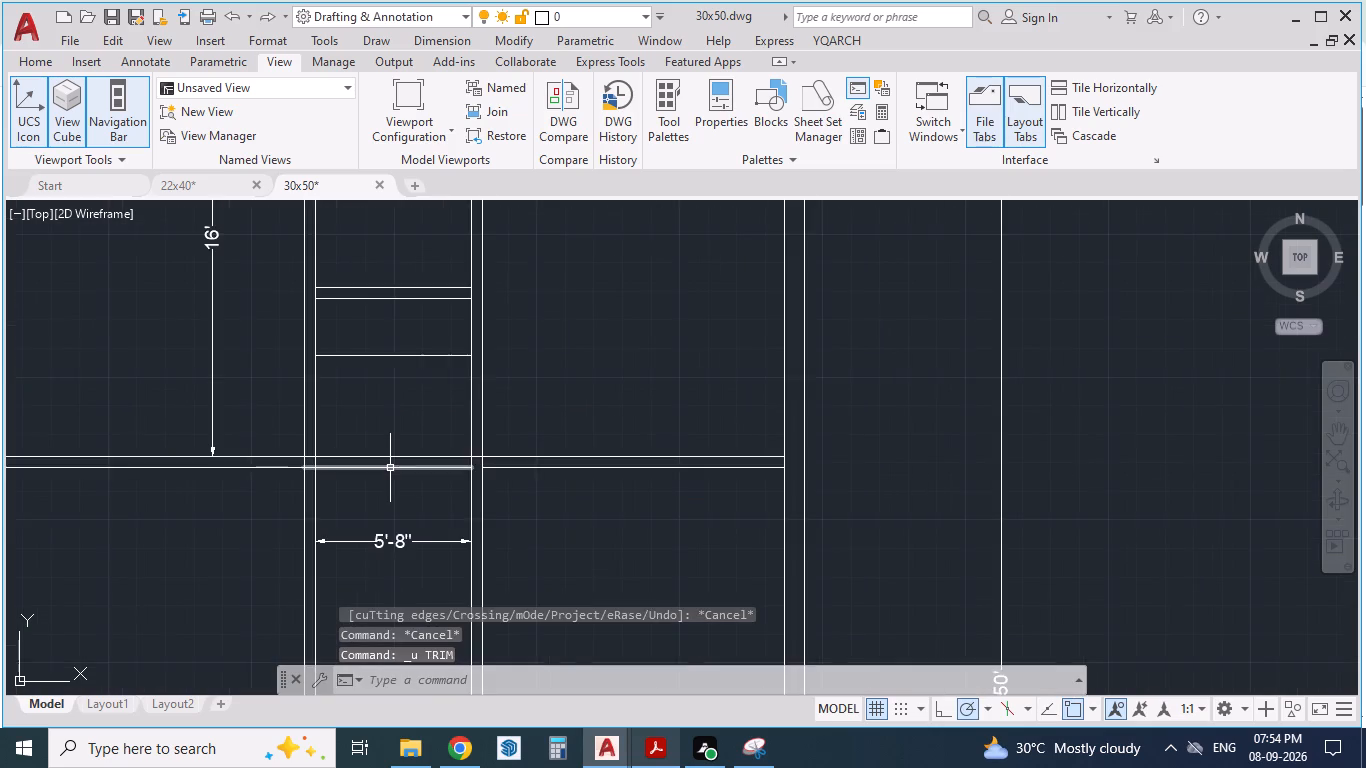
Copy the title "Ground Floor Plan" from the PDF and paste it into 30x50.dwg, centred below the house plan.
{"action": "scroll", "coordinate": [390, 468], "scroll_direction": "down", "scroll_amount": 2}
{"action": "scroll", "coordinate": [533, 329], "scroll_direction": "down", "scroll_amount": 1}
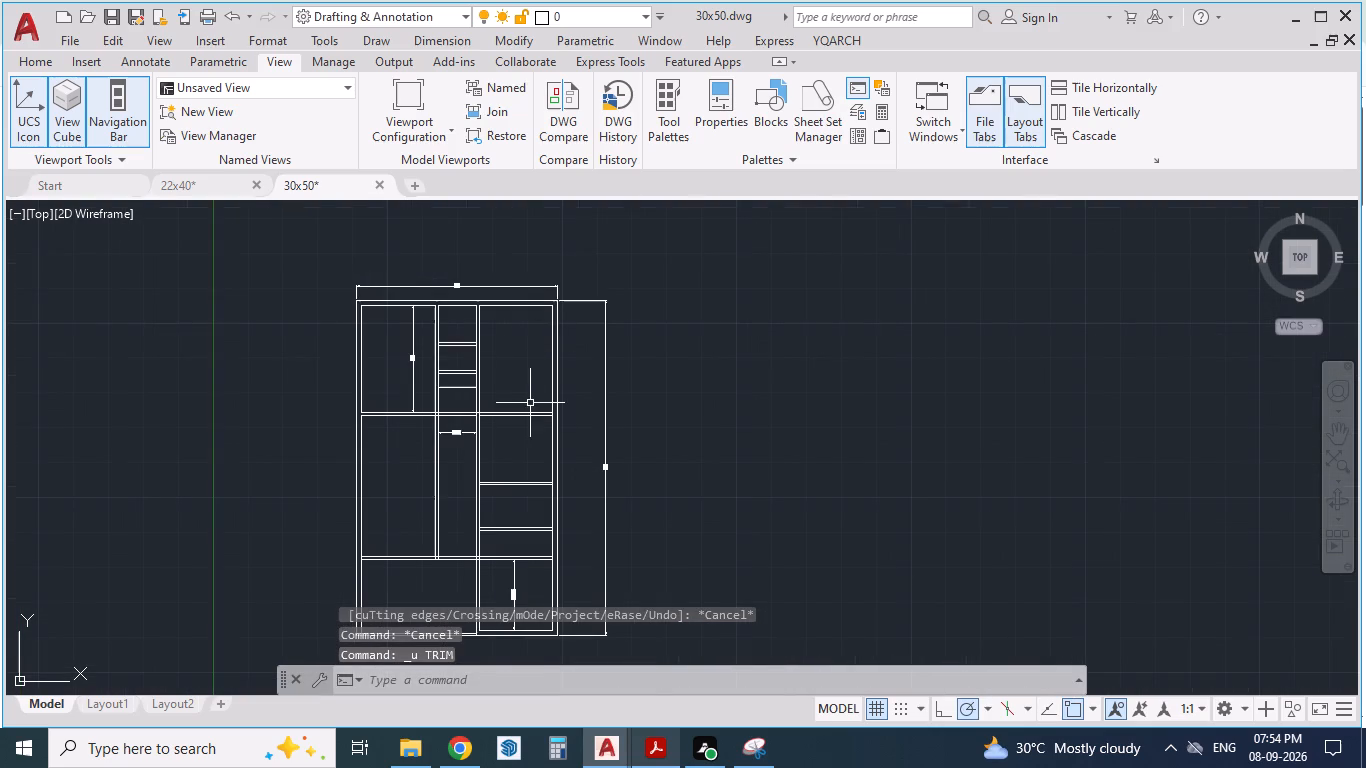
{"action": "left_click", "coordinate": [657, 752]}
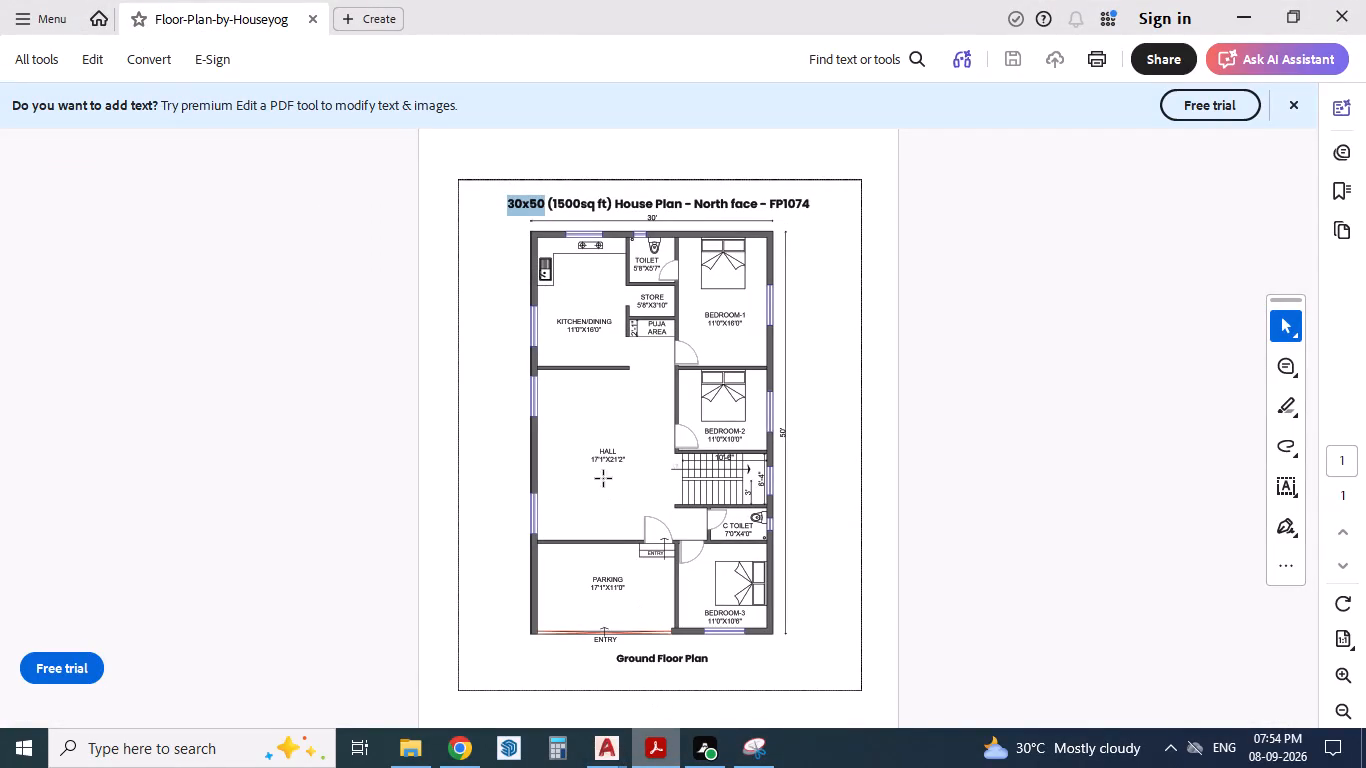
{"action": "left_click_drag", "start_coordinate": [589, 443], "coordinate": [648, 468]}
{"action": "left_click", "coordinate": [648, 468]}
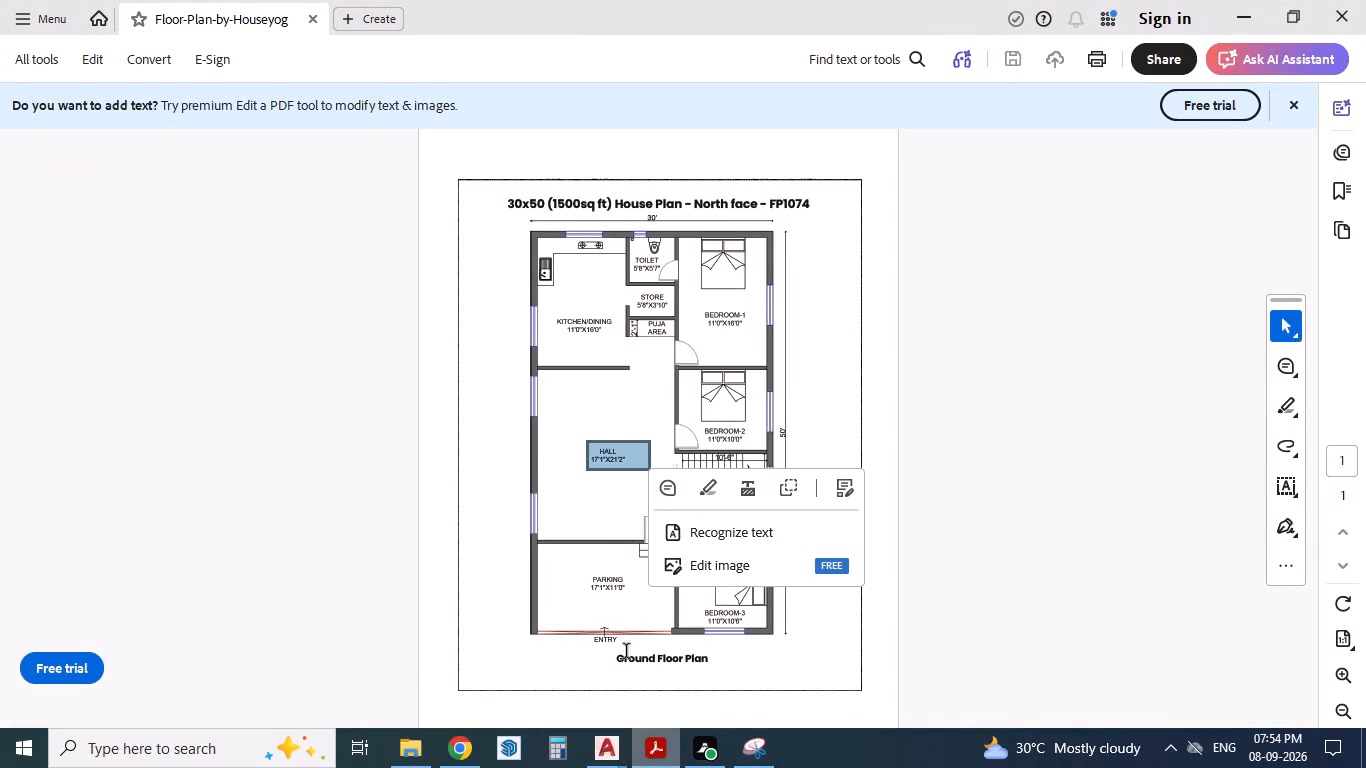
{"action": "left_click_drag", "start_coordinate": [720, 660], "coordinate": [586, 658]}
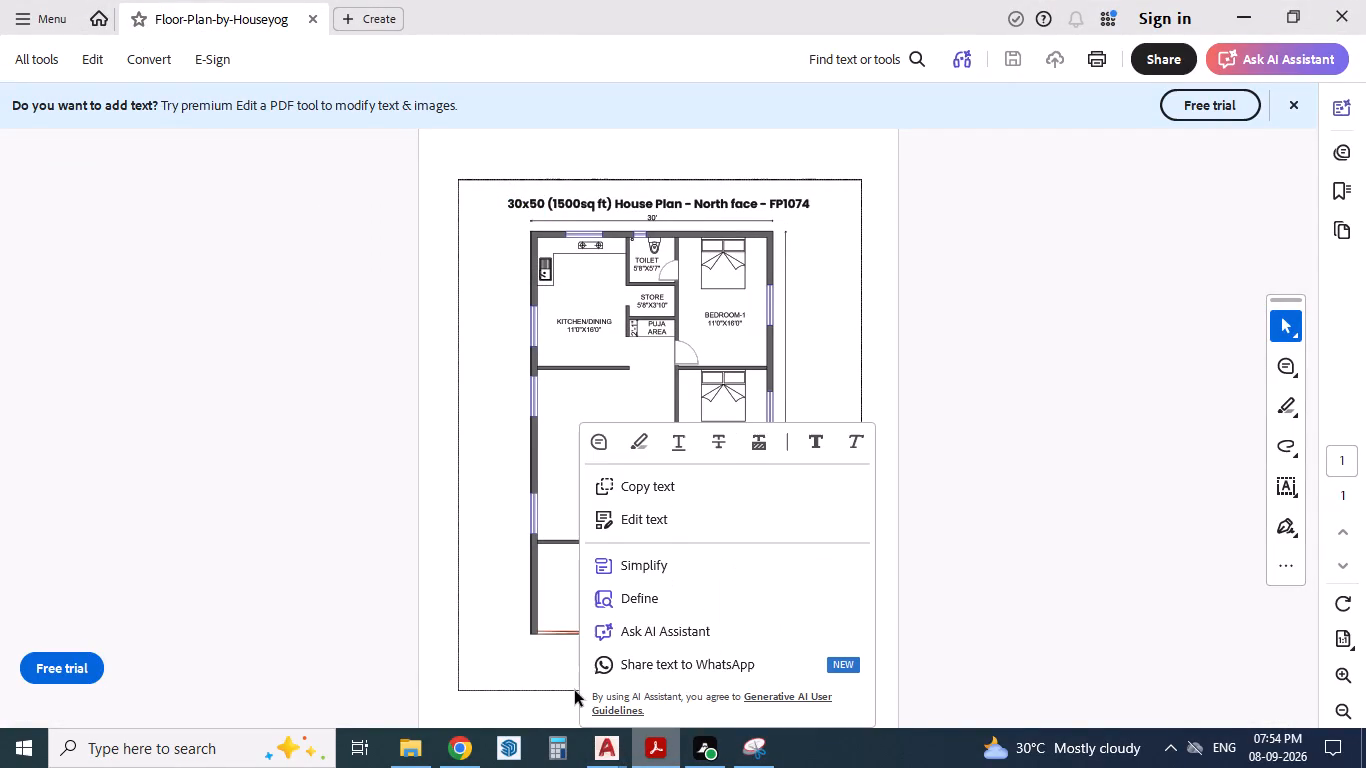
{"action": "key", "text": "ctrl+c"}
{"action": "left_click", "coordinate": [619, 750]}
{"action": "left_click", "coordinate": [691, 663]}
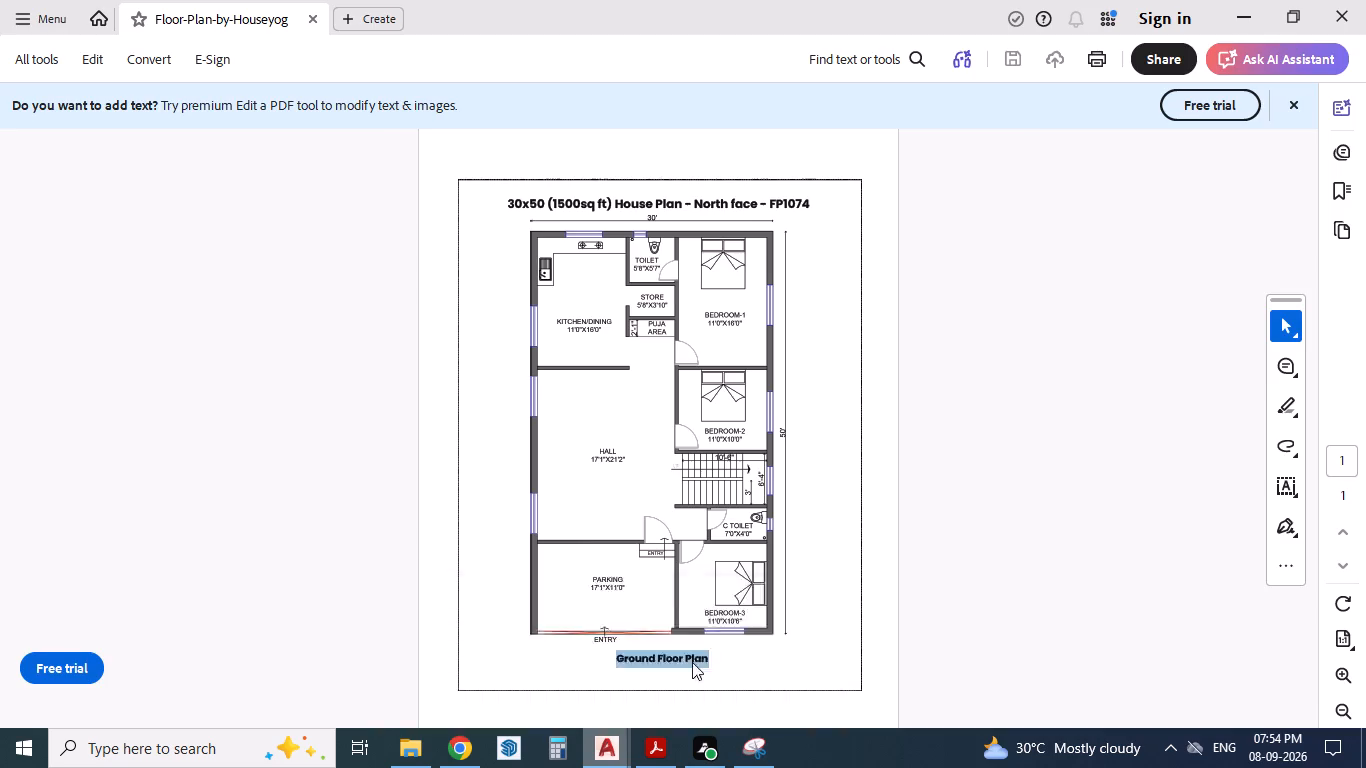
{"action": "scroll", "coordinate": [541, 466], "scroll_direction": "down", "scroll_amount": 2}
{"action": "scroll", "coordinate": [509, 609], "scroll_direction": "up", "scroll_amount": 2}
{"action": "key", "text": "ctrl+v"}
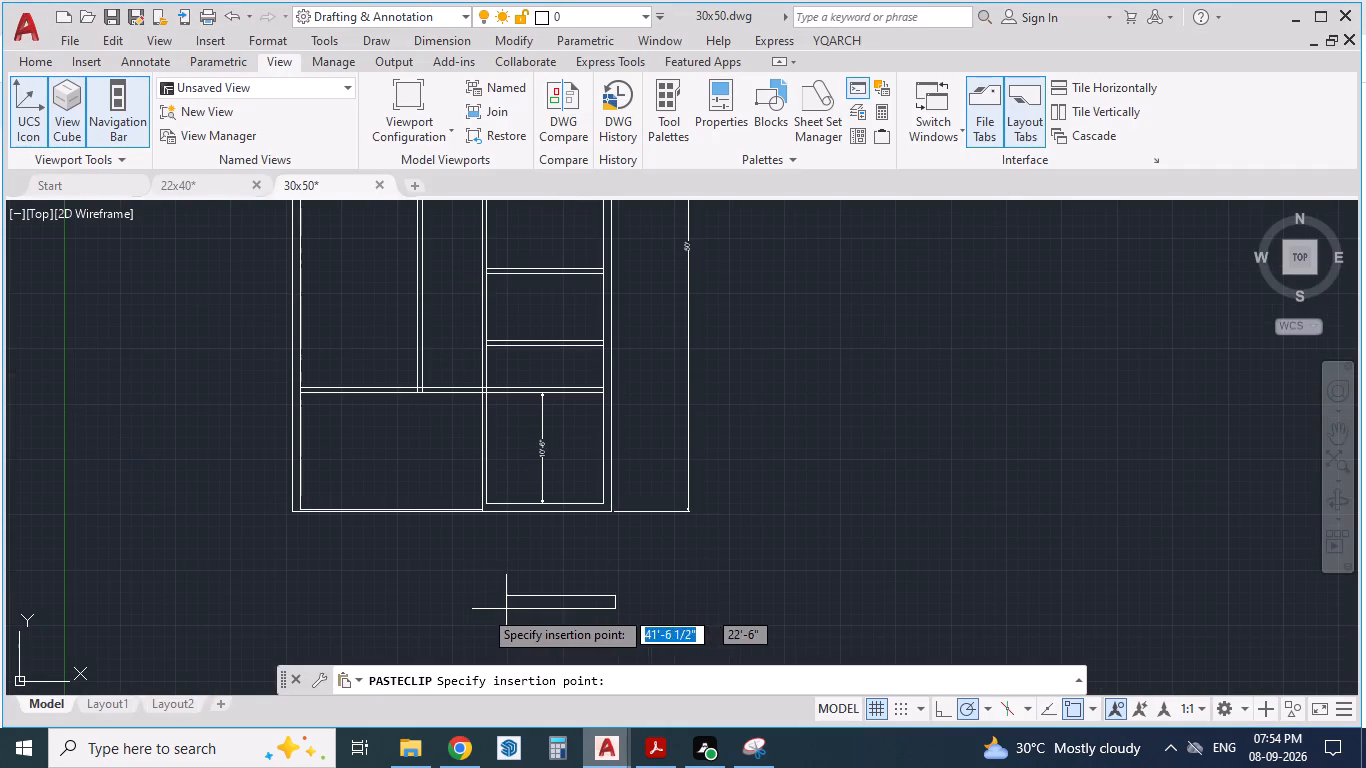
{"action": "left_click", "coordinate": [407, 568]}
Scale up the "Ground Floor Plan" title freehand so it spans most of the plan's width.
{"action": "type", "text": "SCAS"}
{"action": "key", "text": "BackSpace"}
{"action": "key", "text": "BackSpace"}
{"action": "key", "text": "BackSpace"}
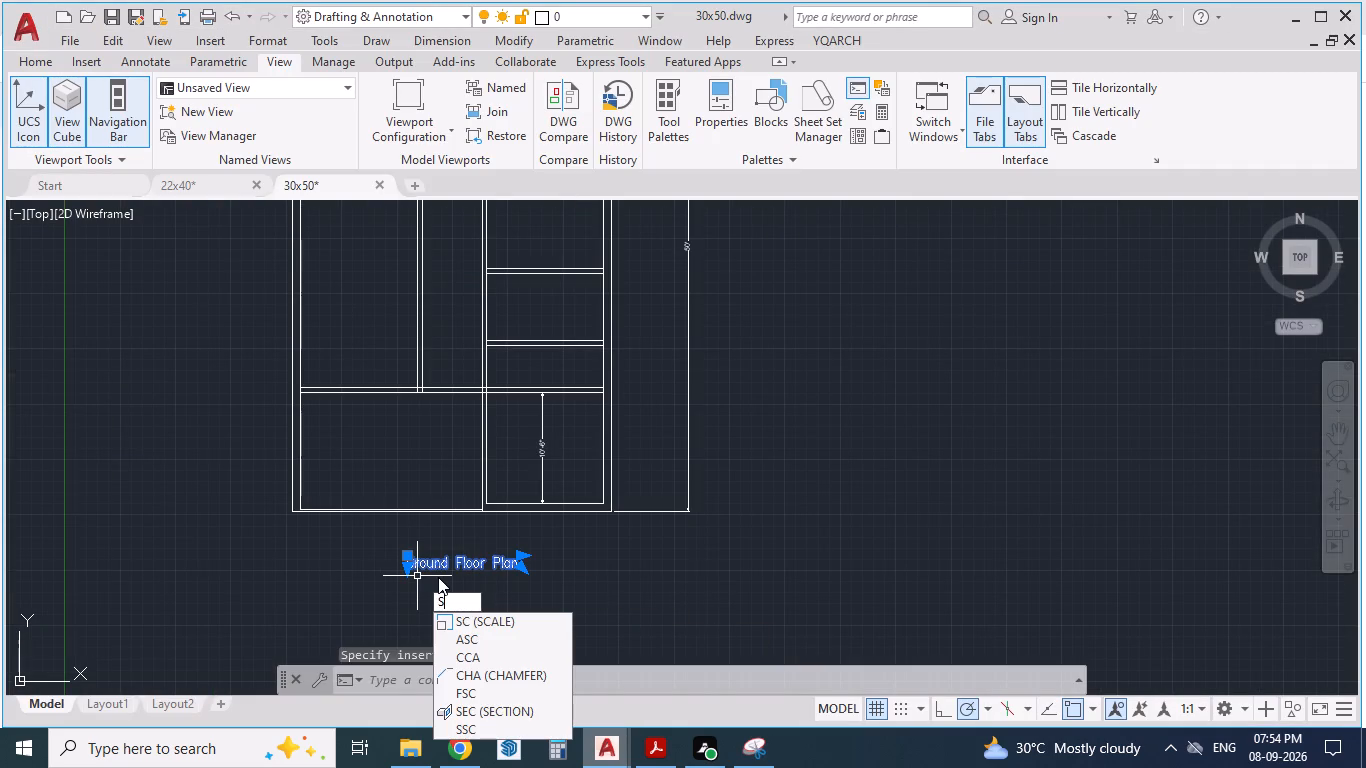
{"action": "type", "text": "CA"}
{"action": "key", "text": "Return"}
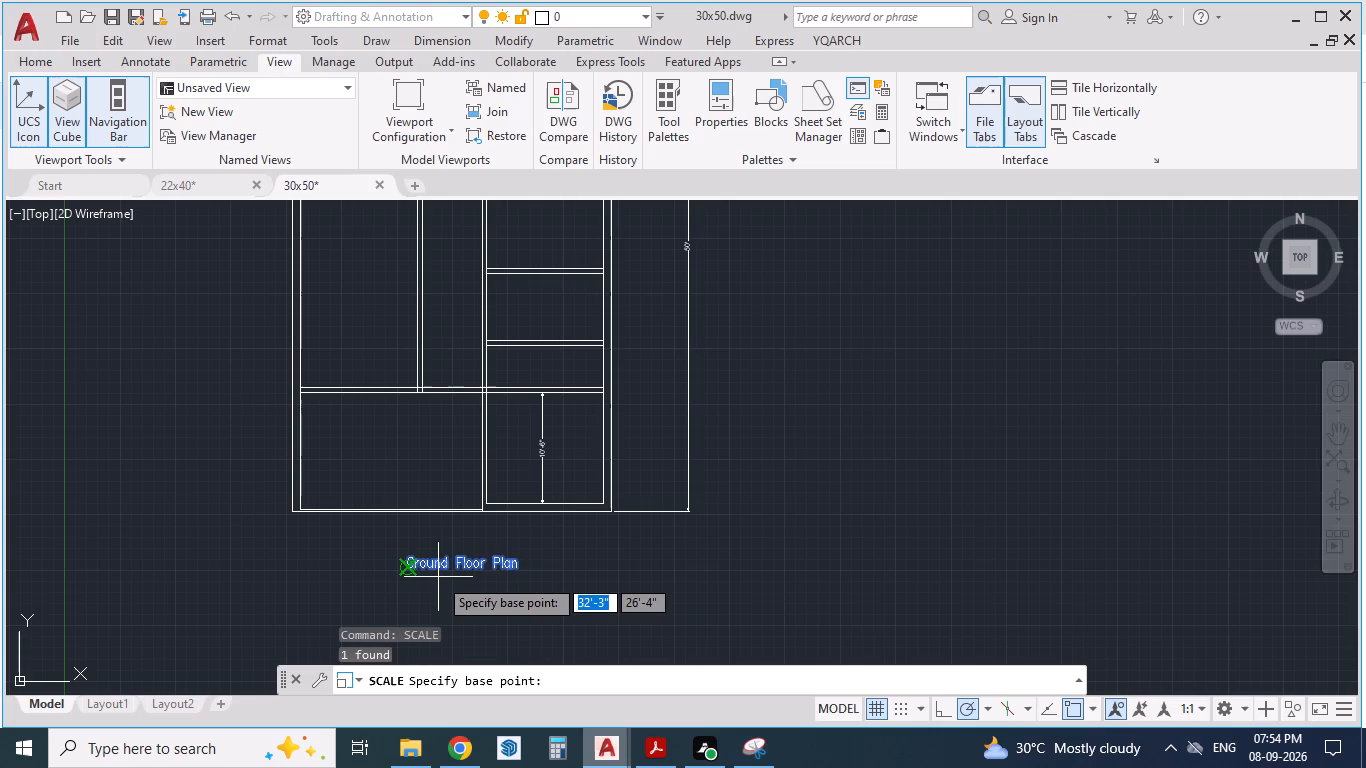
{"action": "left_click_drag", "start_coordinate": [437, 577], "coordinate": [544, 581]}
{"action": "left_click", "coordinate": [544, 581]}
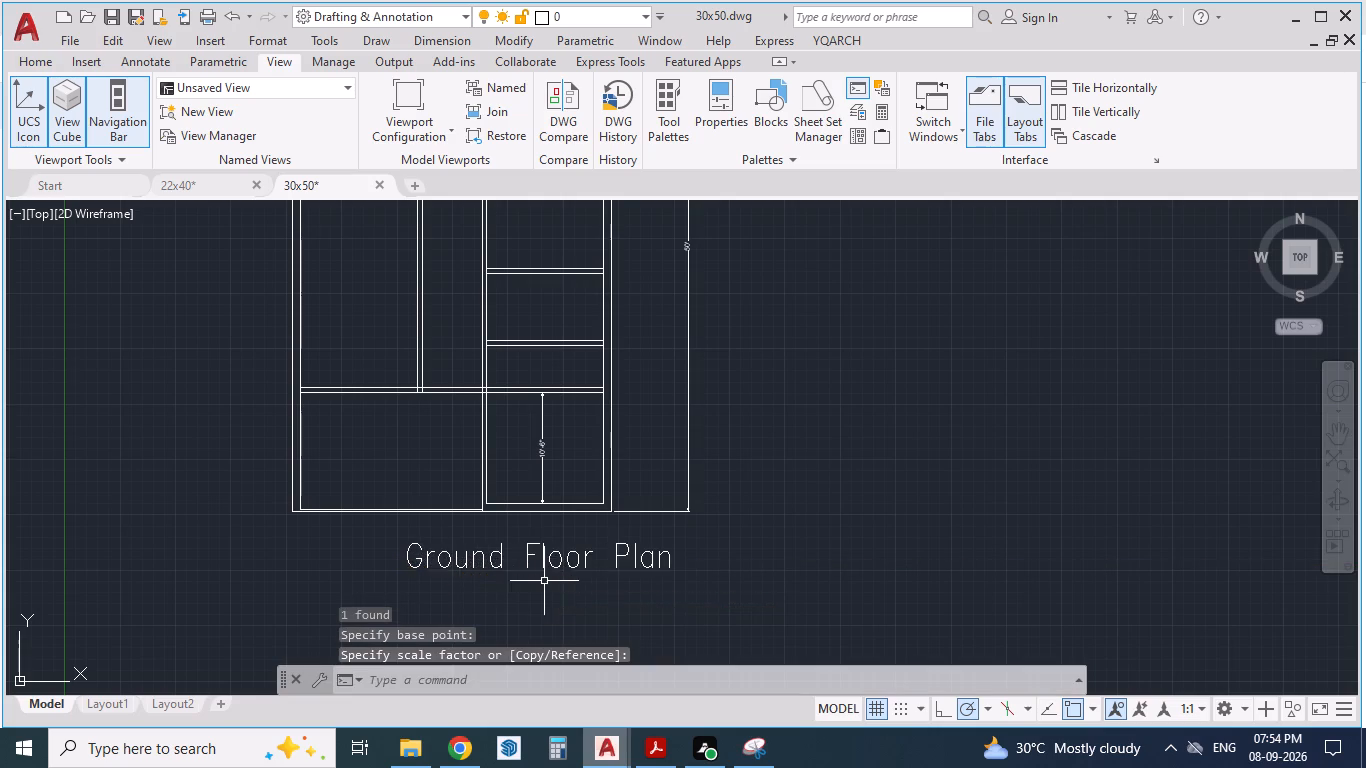
Copy the heading "30x50 (1500sq ft) House Plan – North face – FP1074" from the PDF and paste it above the plan's 30' dimension.
{"action": "scroll", "coordinate": [523, 584], "scroll_direction": "down", "scroll_amount": 2}
{"action": "scroll", "coordinate": [434, 347], "scroll_direction": "up", "scroll_amount": 1}
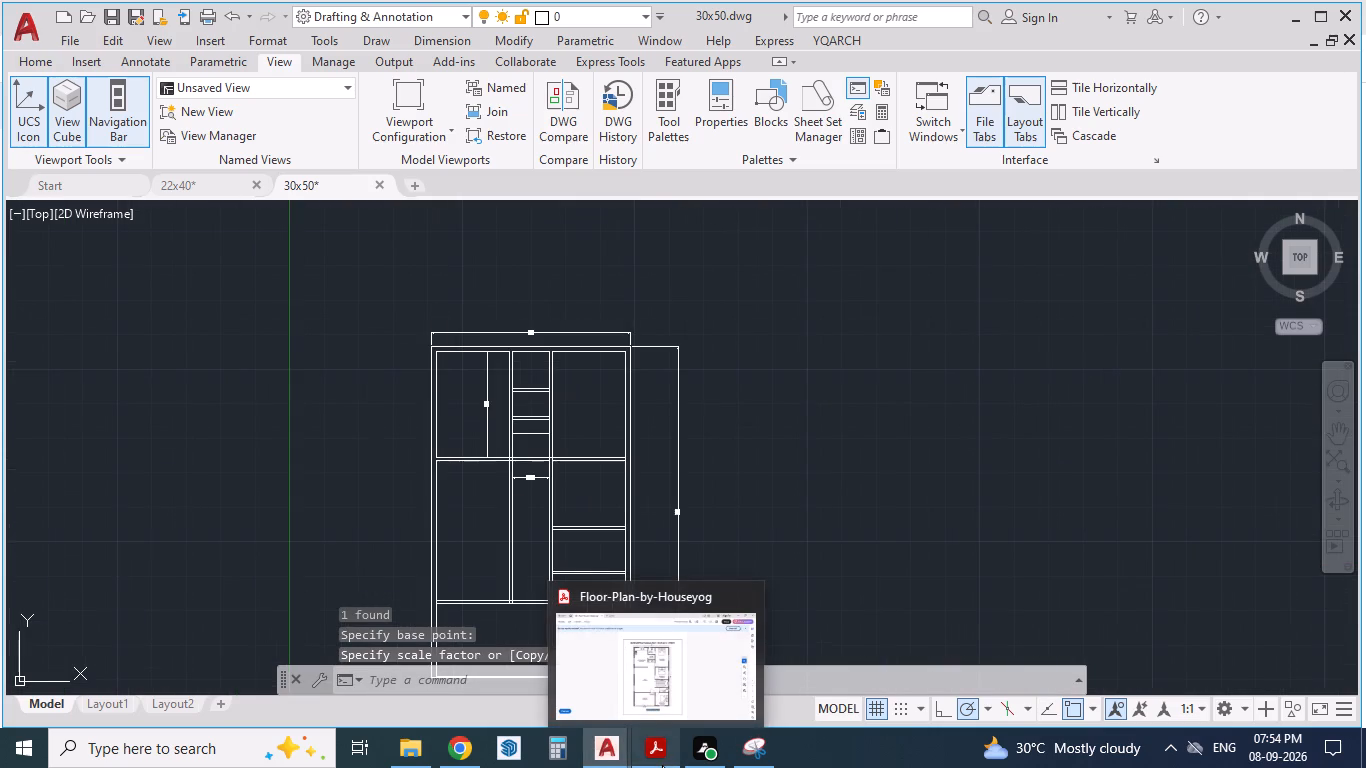
{"action": "left_click", "coordinate": [649, 746]}
{"action": "left_click_drag", "start_coordinate": [505, 203], "coordinate": [813, 207]}
{"action": "key", "text": "ctrl+c"}
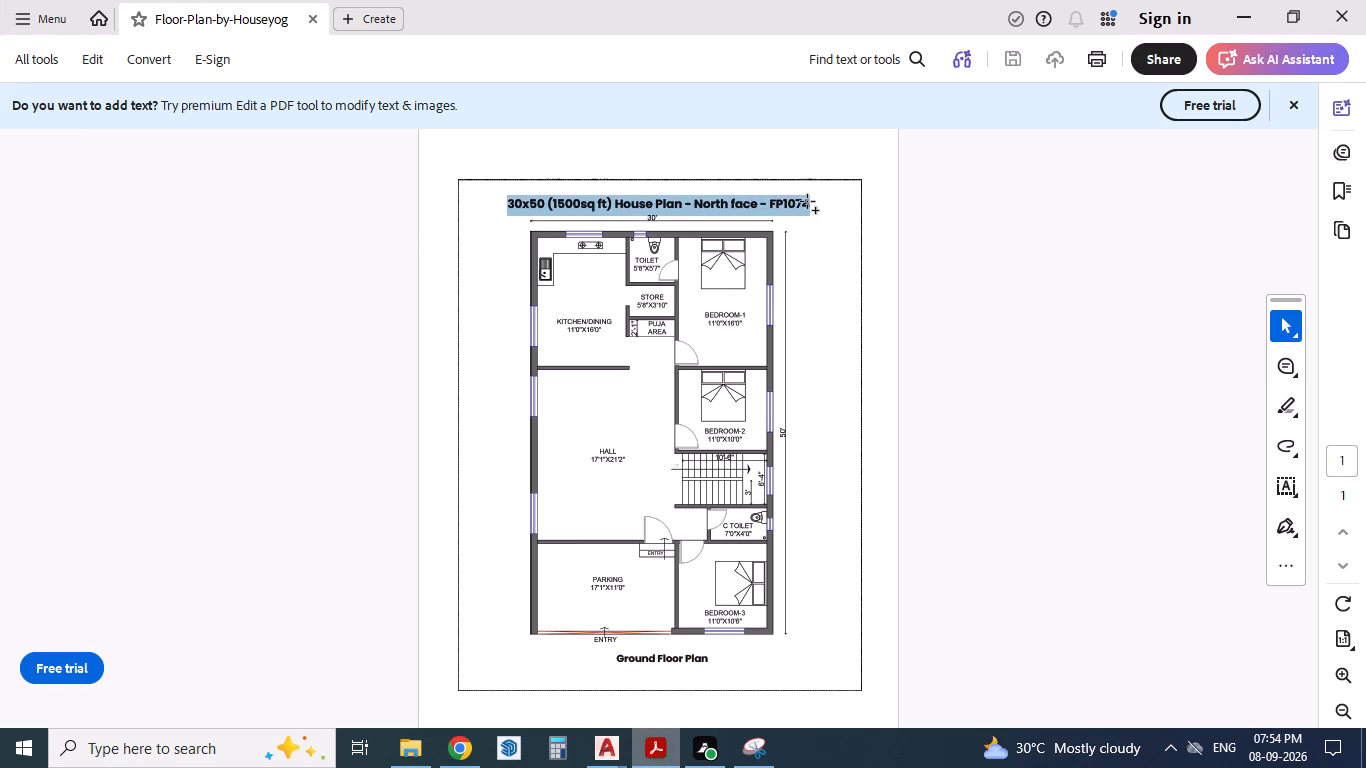
{"action": "left_click", "coordinate": [613, 746]}
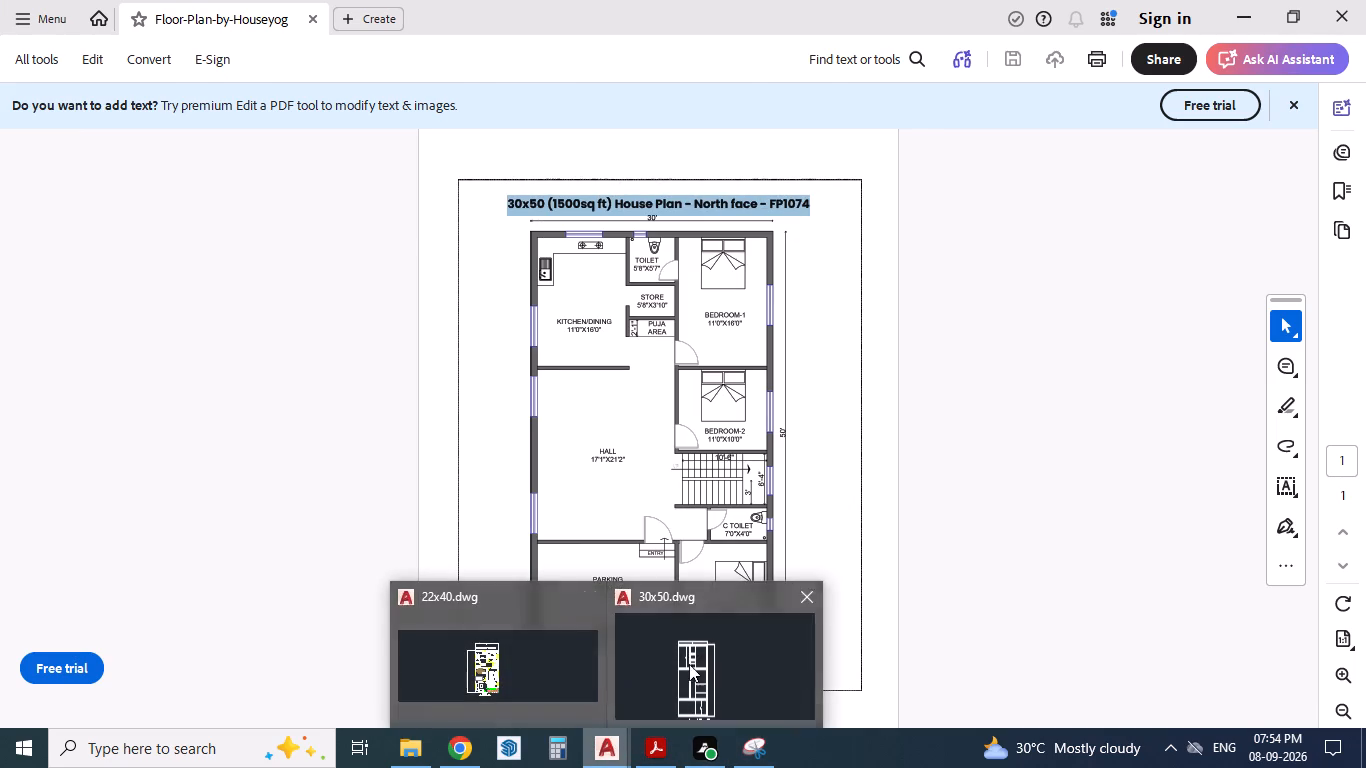
{"action": "left_click", "coordinate": [689, 664]}
{"action": "scroll", "coordinate": [499, 289], "scroll_direction": "up", "scroll_amount": 1}
{"action": "key", "text": "ctrl+v"}
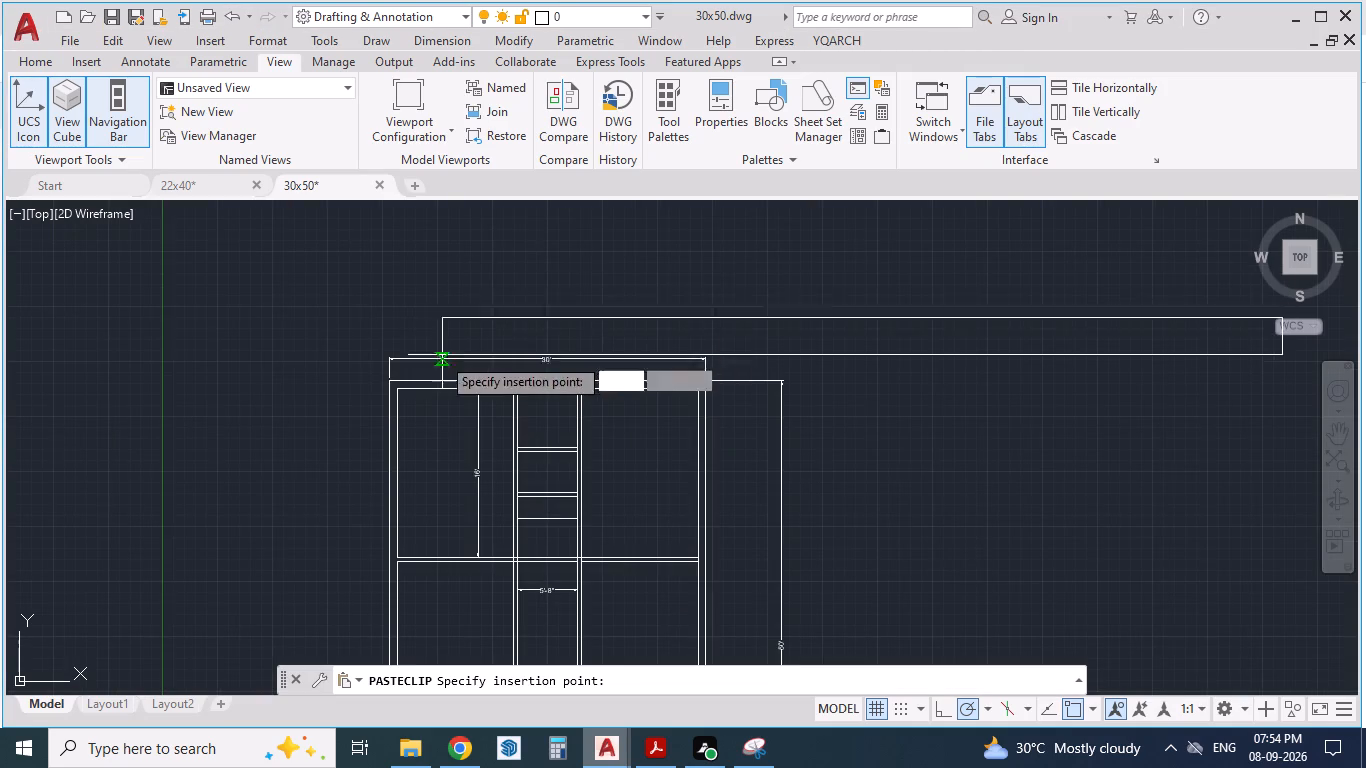
{"action": "left_click", "coordinate": [385, 345]}
Scale down the pasted house plan heading freehand from its starting end, keeping it above the 30' dimension.
{"action": "scroll", "coordinate": [413, 344], "scroll_direction": "down", "scroll_amount": 1}
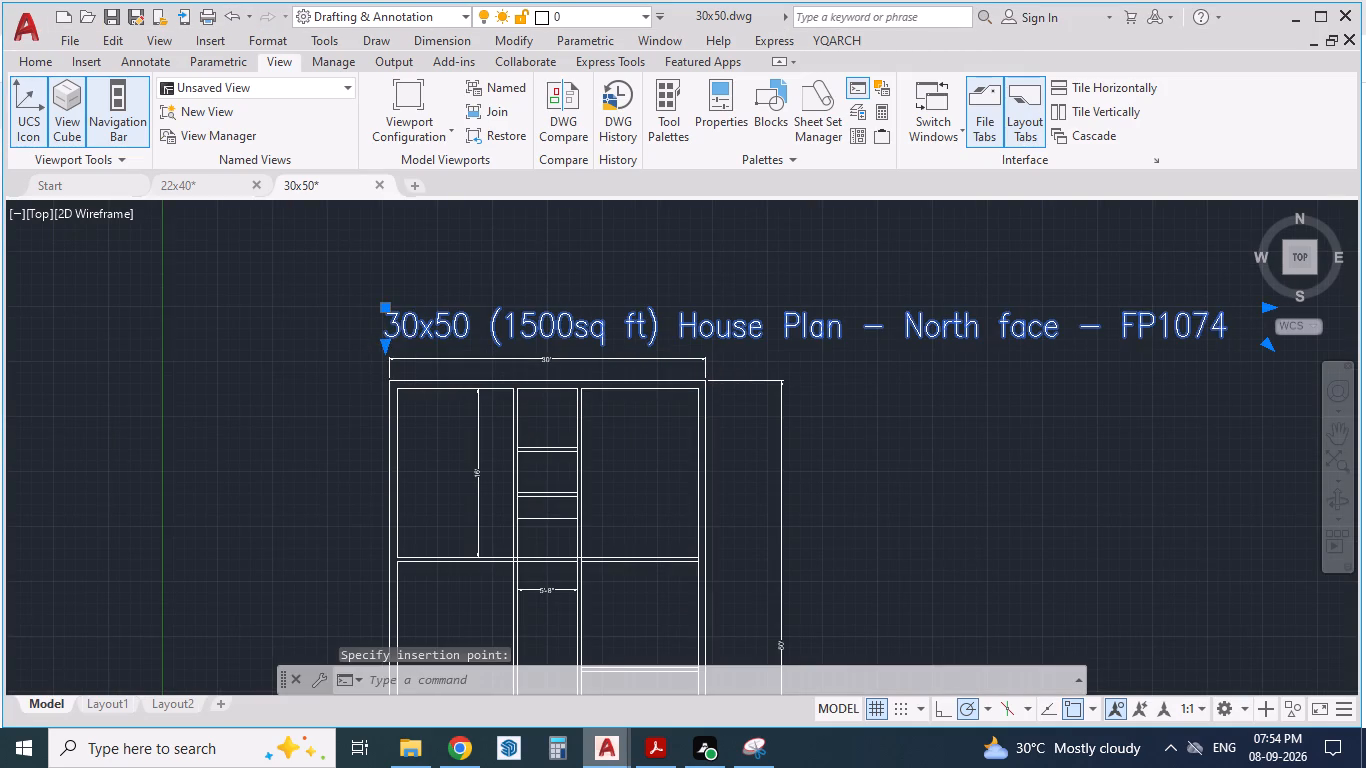
{"action": "type", "text": "SCA"}
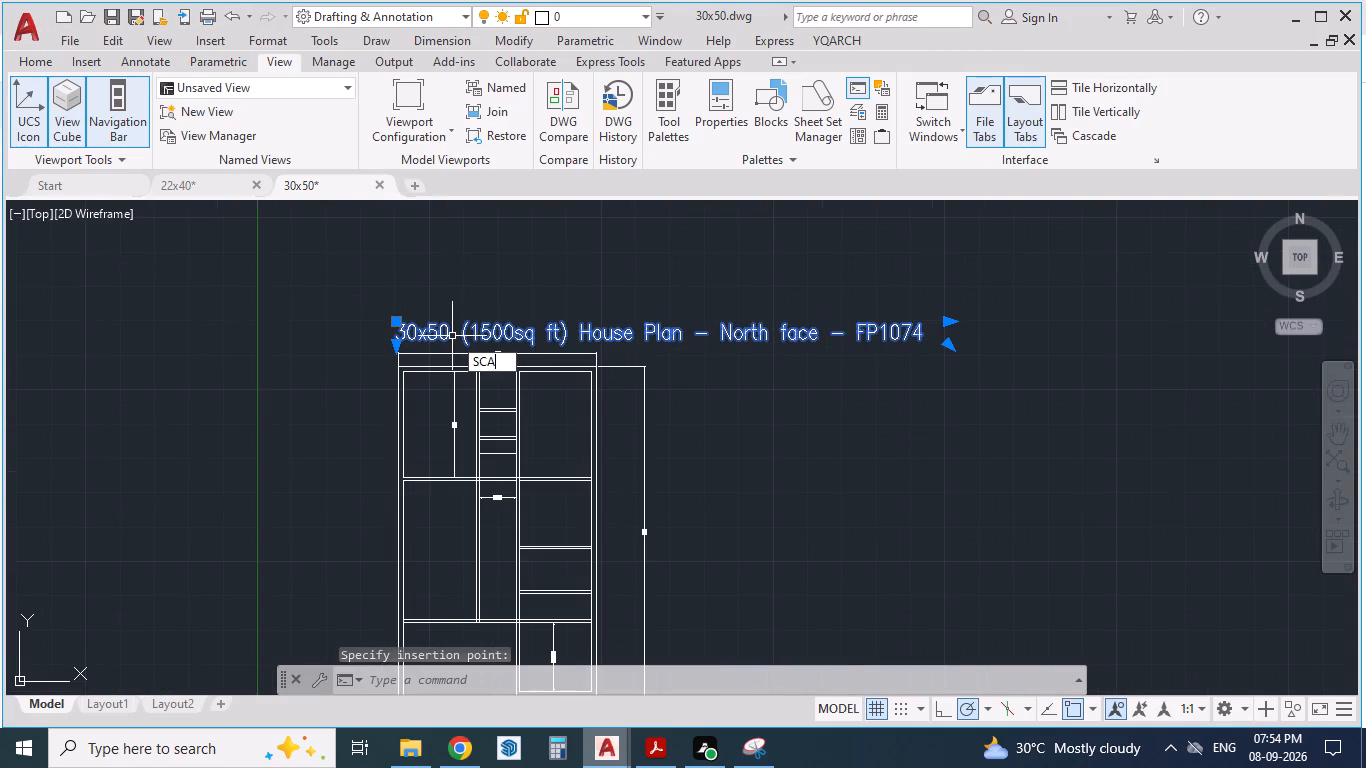
{"action": "key", "text": "Return"}
{"action": "left_click_drag", "start_coordinate": [405, 335], "coordinate": [519, 336]}
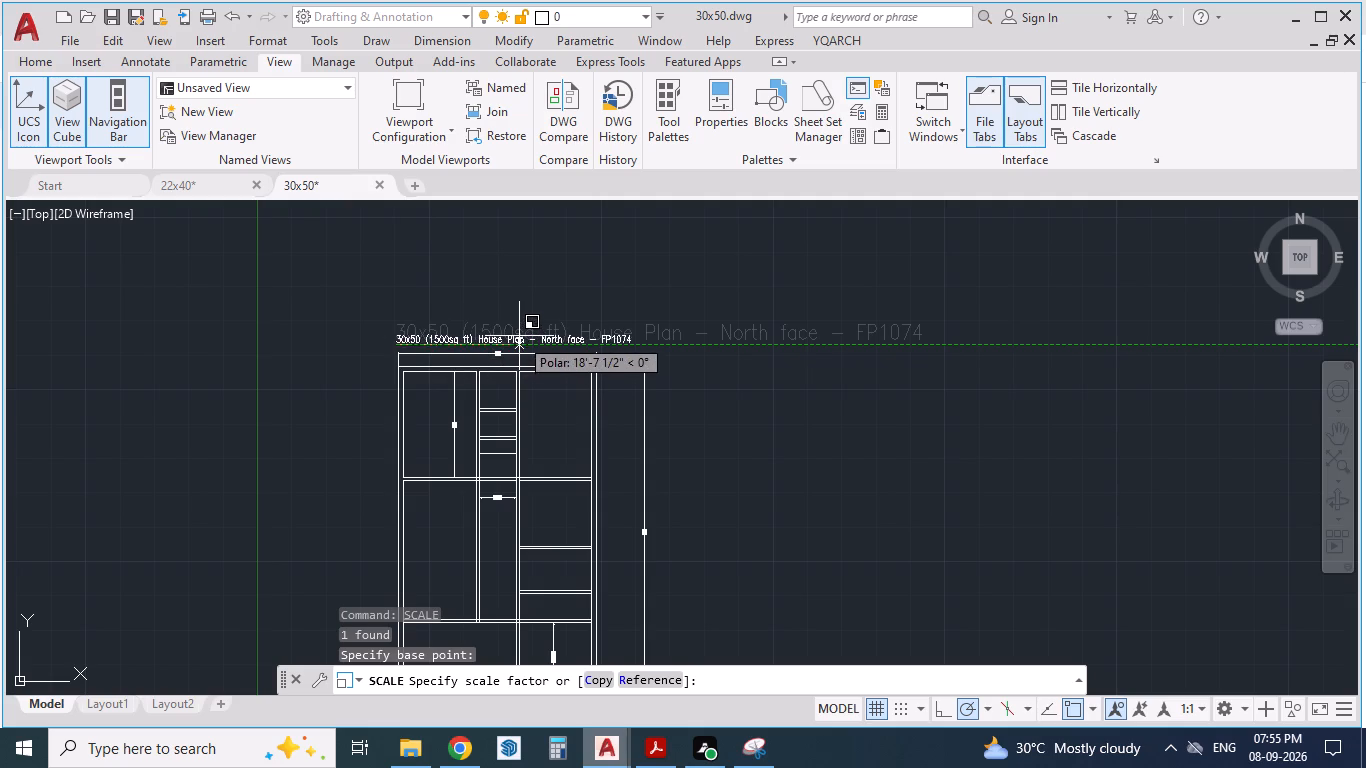
{"action": "left_click_drag", "start_coordinate": [519, 336], "coordinate": [519, 329]}
{"action": "left_click", "coordinate": [519, 329]}
{"action": "scroll", "coordinate": [413, 343], "scroll_direction": "up", "scroll_amount": 2}
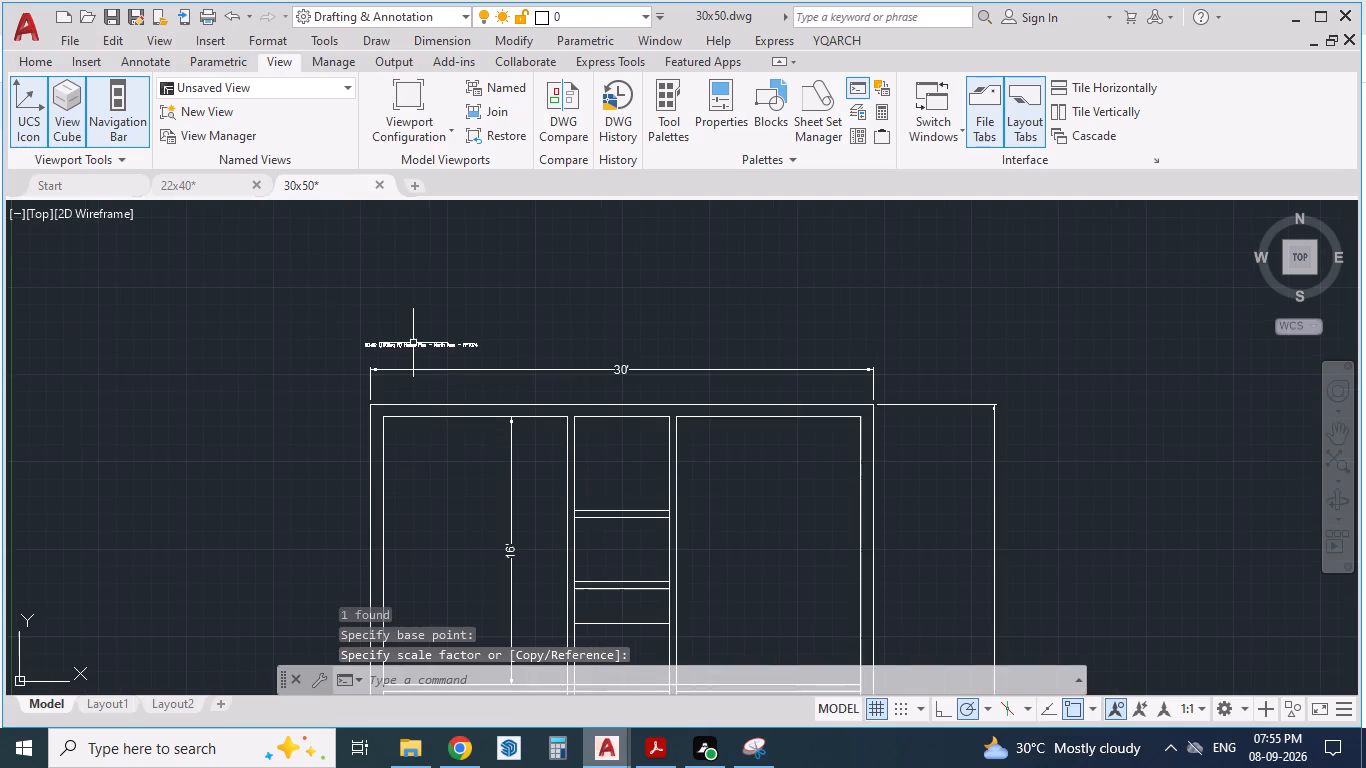
Scale up the house plan heading freehand from its starting end so it spans the plan's full 30' width.
{"action": "left_click", "coordinate": [413, 343]}
{"action": "type", "text": "SCA"}
{"action": "key", "text": "Return"}
{"action": "left_click_drag", "start_coordinate": [413, 343], "coordinate": [495, 320]}
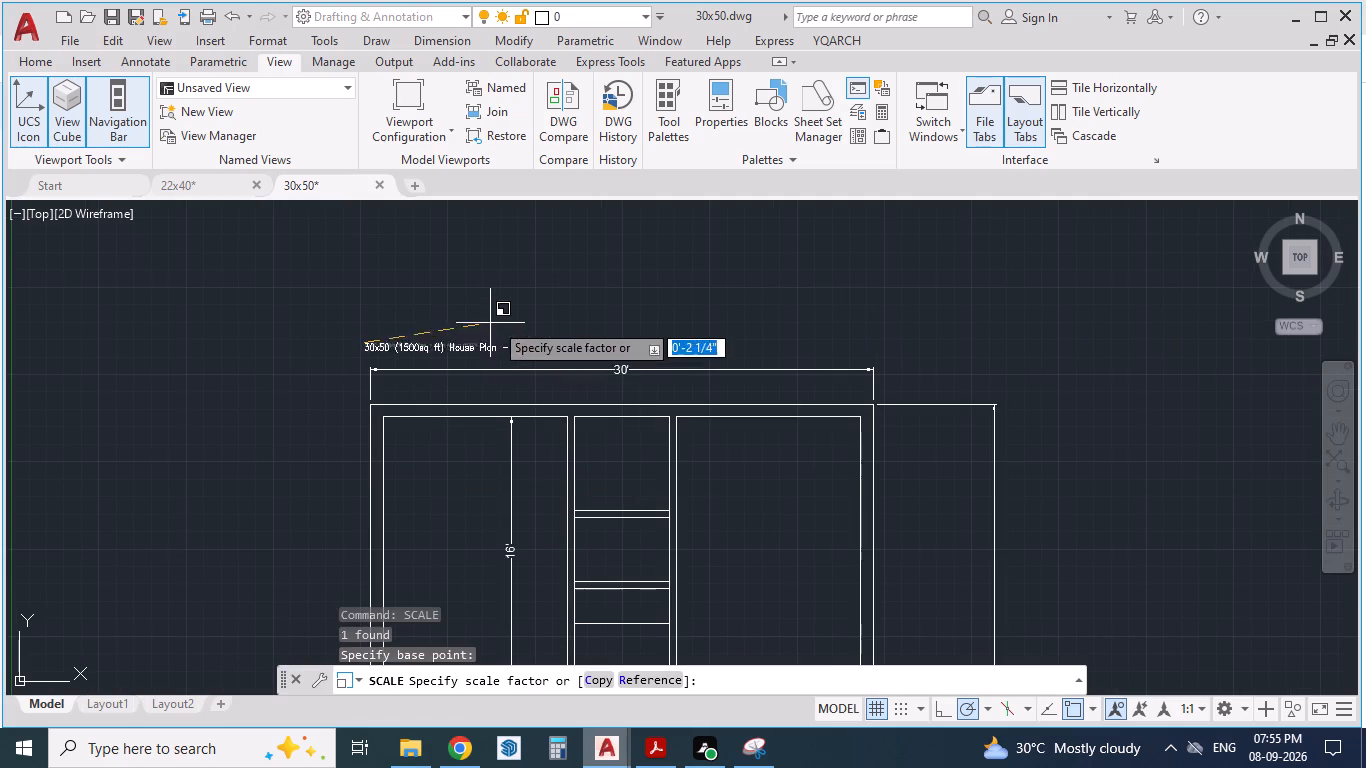
{"action": "left_click_drag", "start_coordinate": [495, 320], "coordinate": [620, 265]}
{"action": "left_click", "coordinate": [620, 265]}
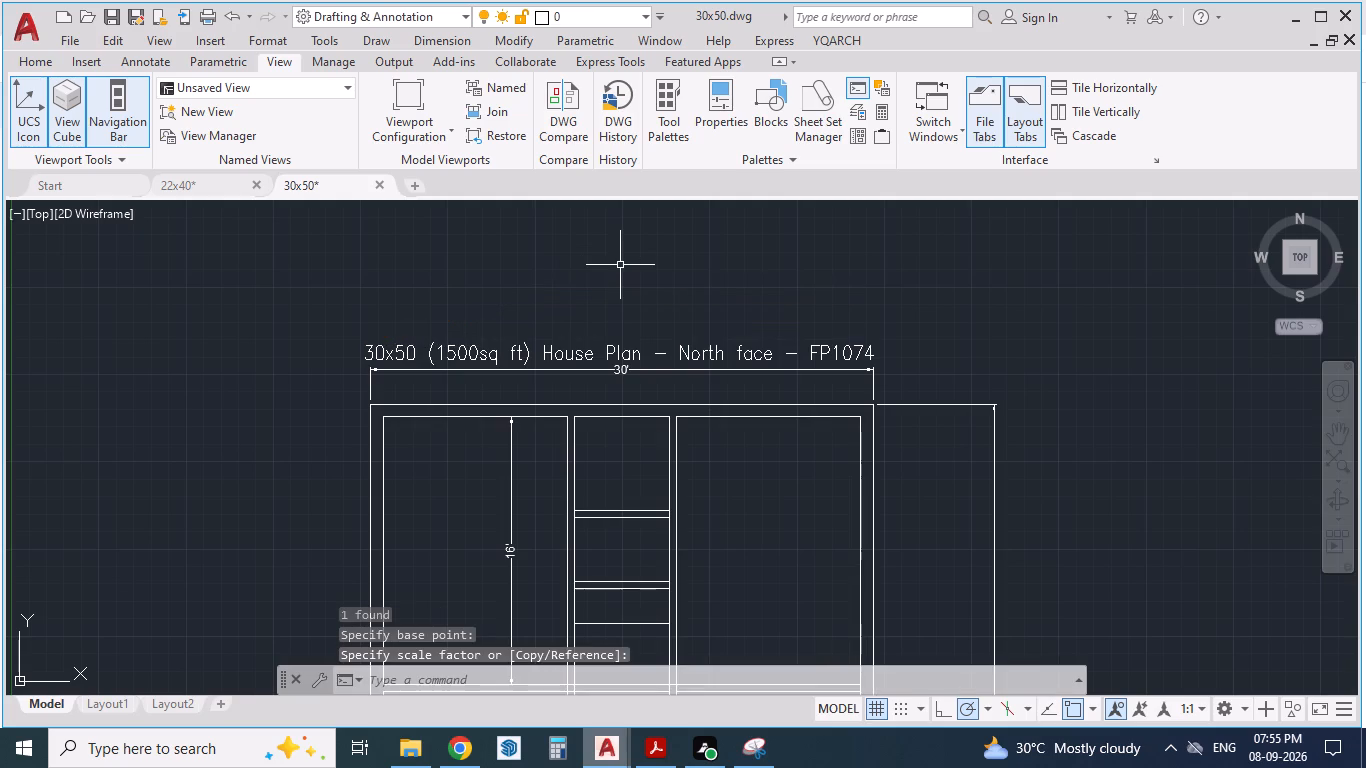
Delete the vertical 16' dimension inside the kitchen/dining room.
{"action": "scroll", "coordinate": [517, 274], "scroll_direction": "down", "scroll_amount": 1}
{"action": "scroll", "coordinate": [711, 351], "scroll_direction": "down", "scroll_amount": 1}
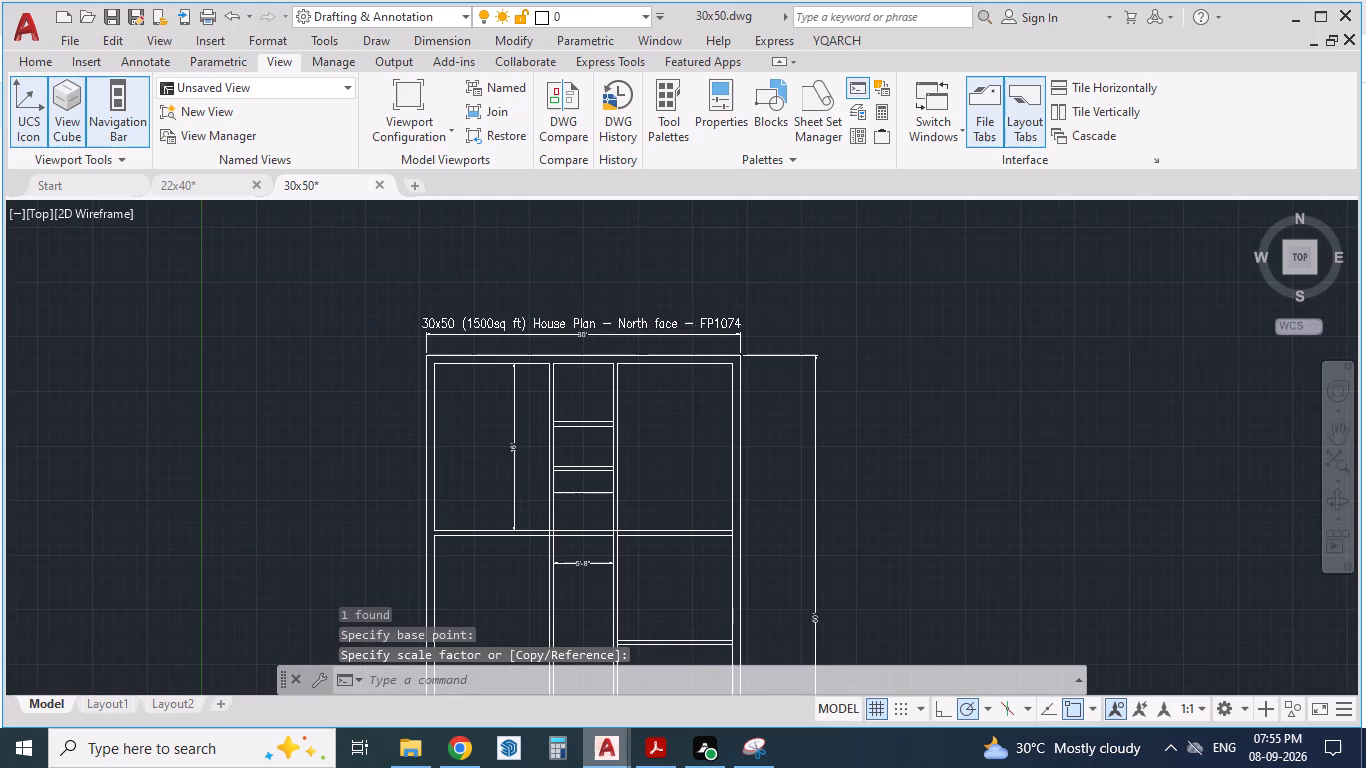
{"action": "scroll", "coordinate": [675, 338], "scroll_direction": "down", "scroll_amount": 1}
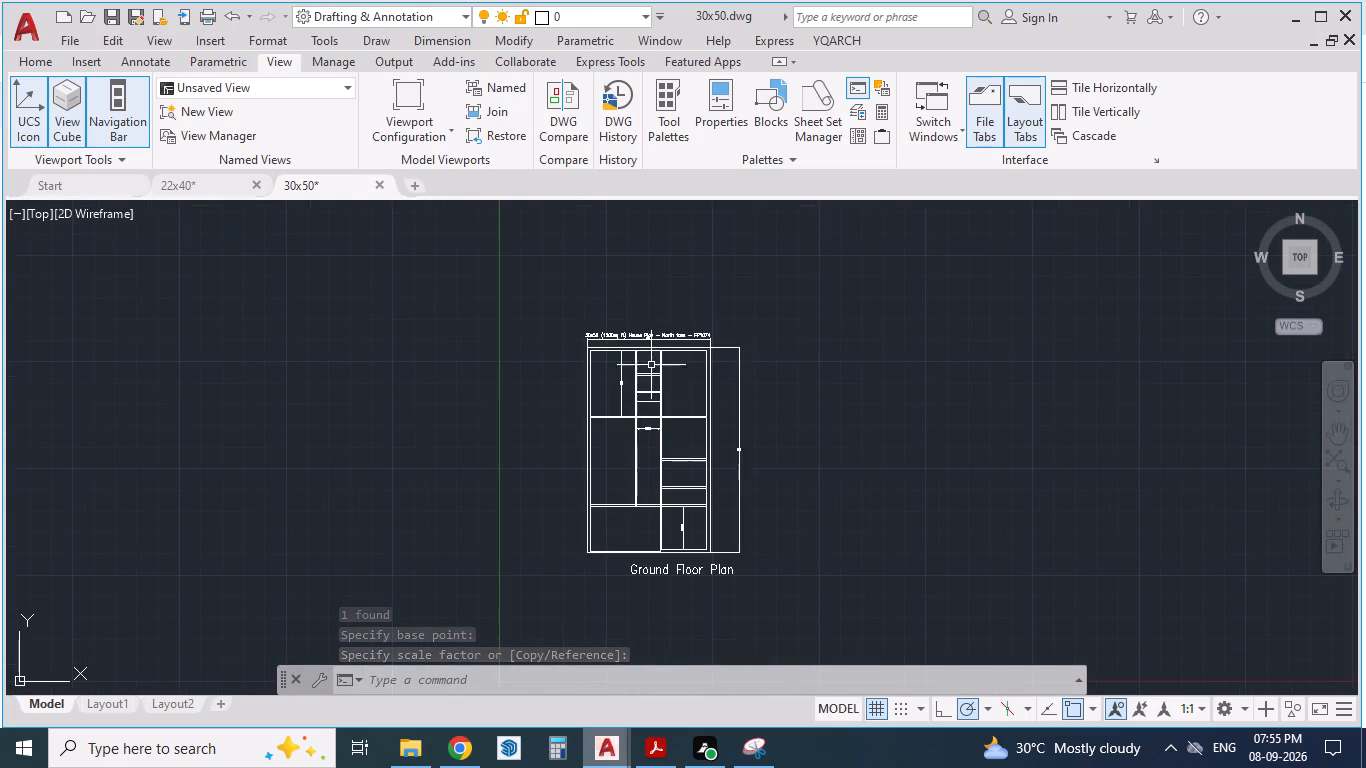
{"action": "scroll", "coordinate": [622, 366], "scroll_direction": "up", "scroll_amount": 3}
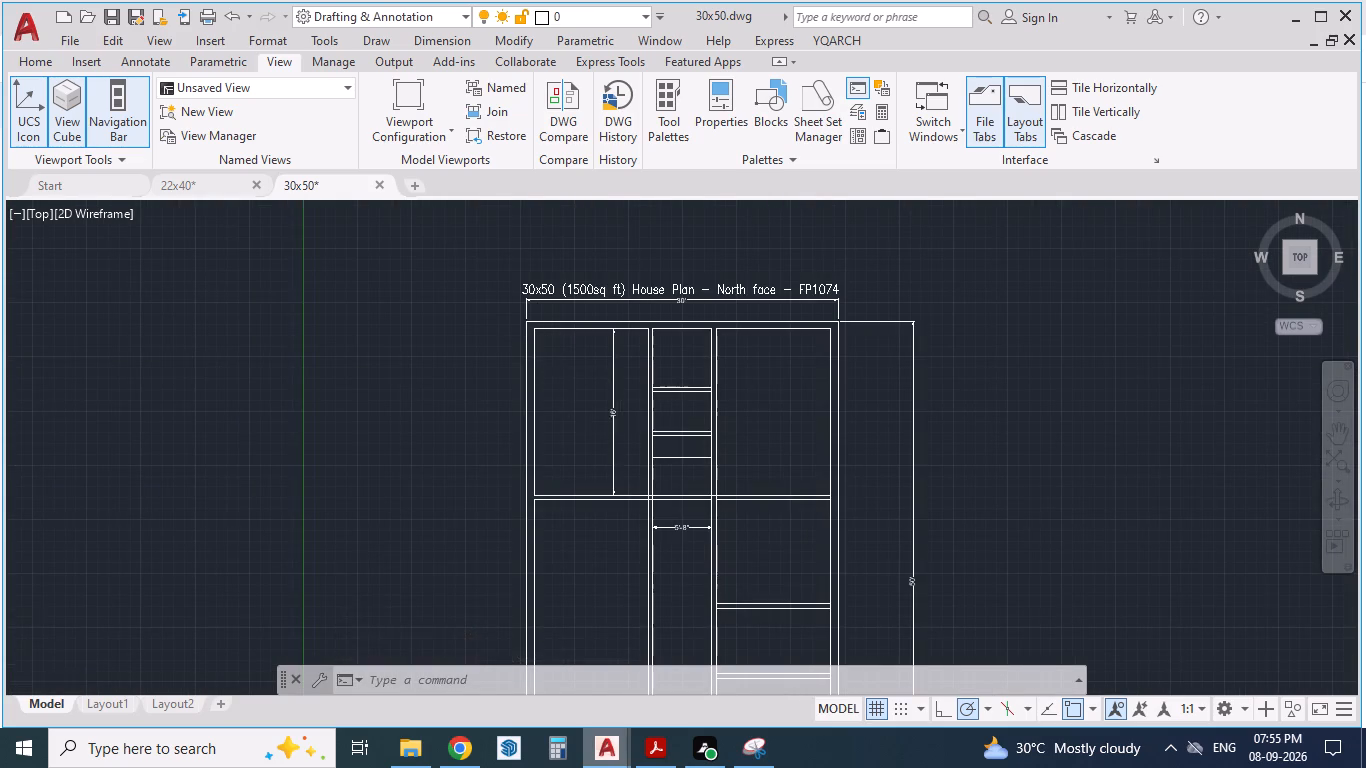
{"action": "left_click", "coordinate": [627, 381]}
{"action": "left_click", "coordinate": [555, 419]}
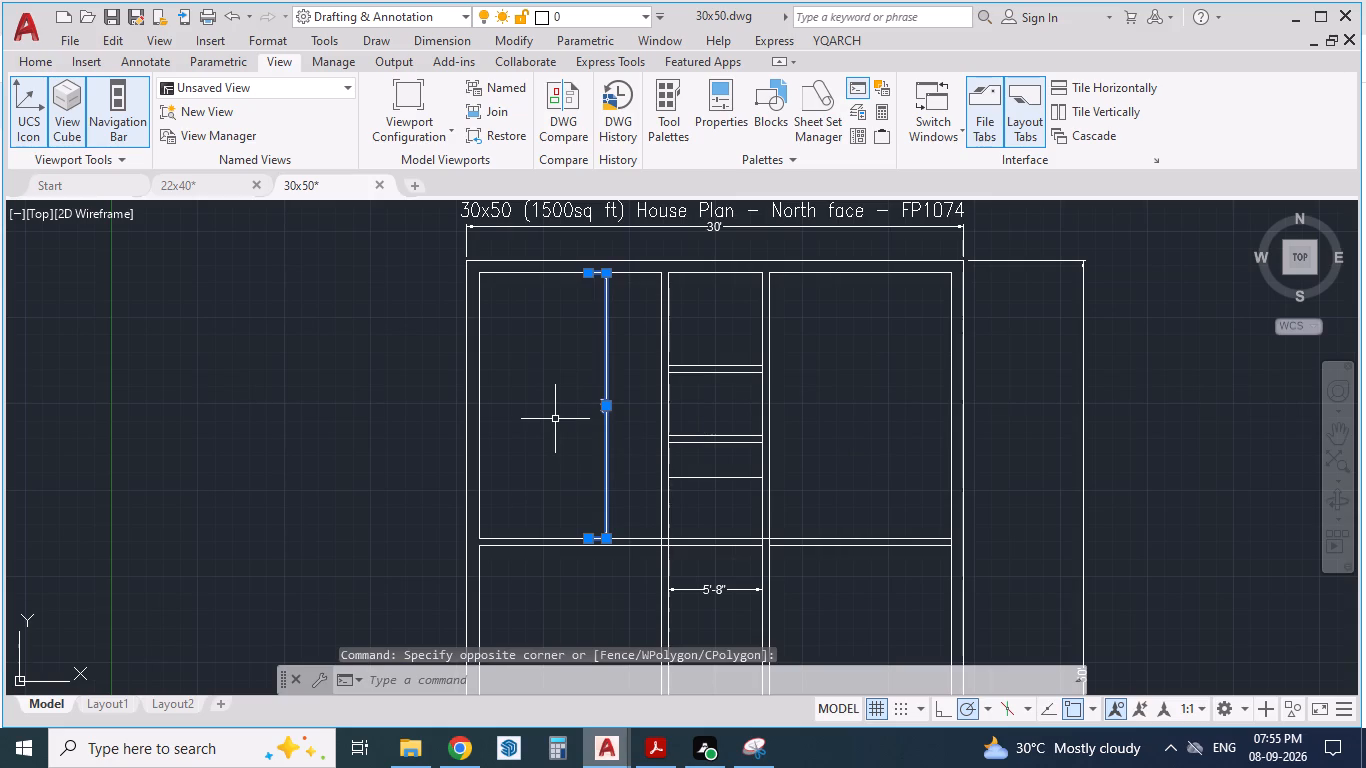
{"action": "key", "text": "Delete"}
Compare the drafted walls with the PDF floor plan, especially around the staircase.
{"action": "scroll", "coordinate": [555, 419], "scroll_direction": "down", "scroll_amount": 1}
{"action": "scroll", "coordinate": [659, 573], "scroll_direction": "up", "scroll_amount": 1}
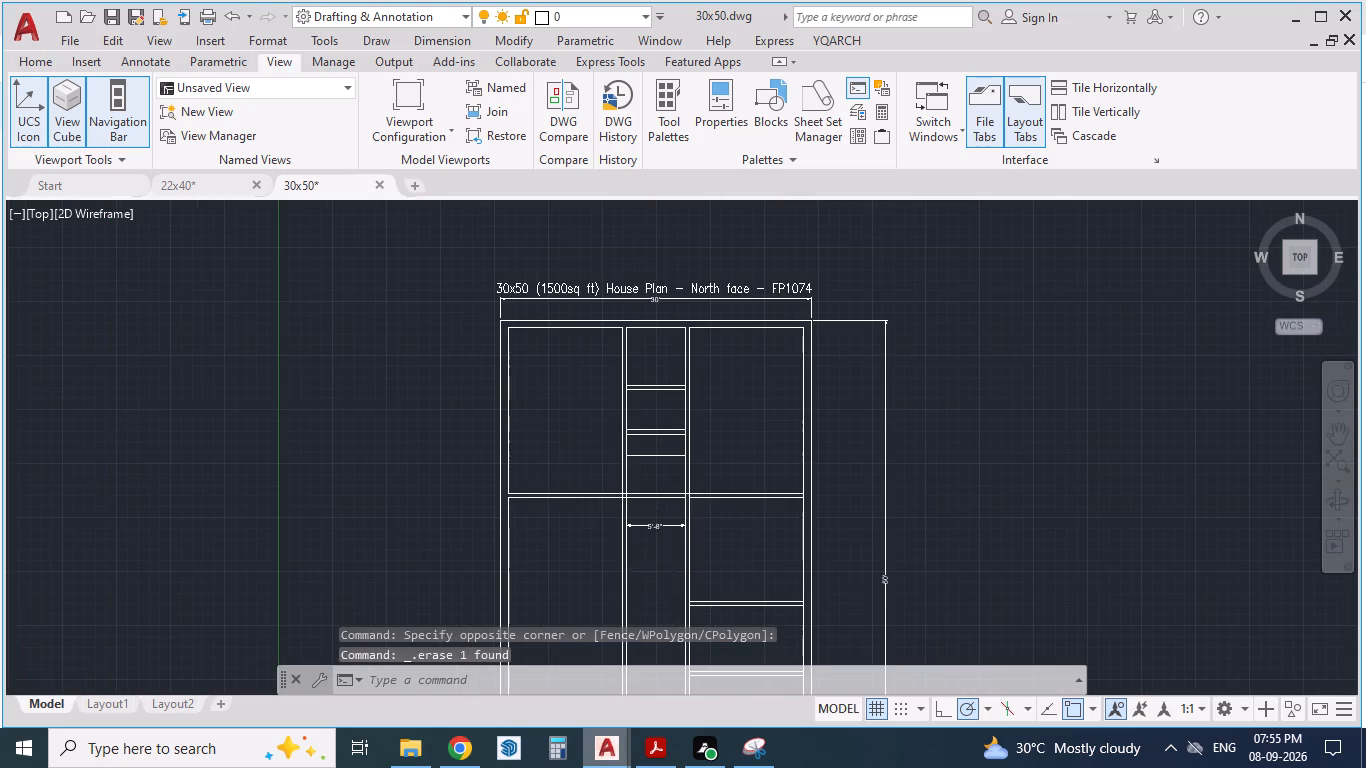
{"action": "scroll", "coordinate": [642, 424], "scroll_direction": "down", "scroll_amount": 3}
{"action": "scroll", "coordinate": [655, 488], "scroll_direction": "up", "scroll_amount": 1}
{"action": "left_click", "coordinate": [656, 743]}
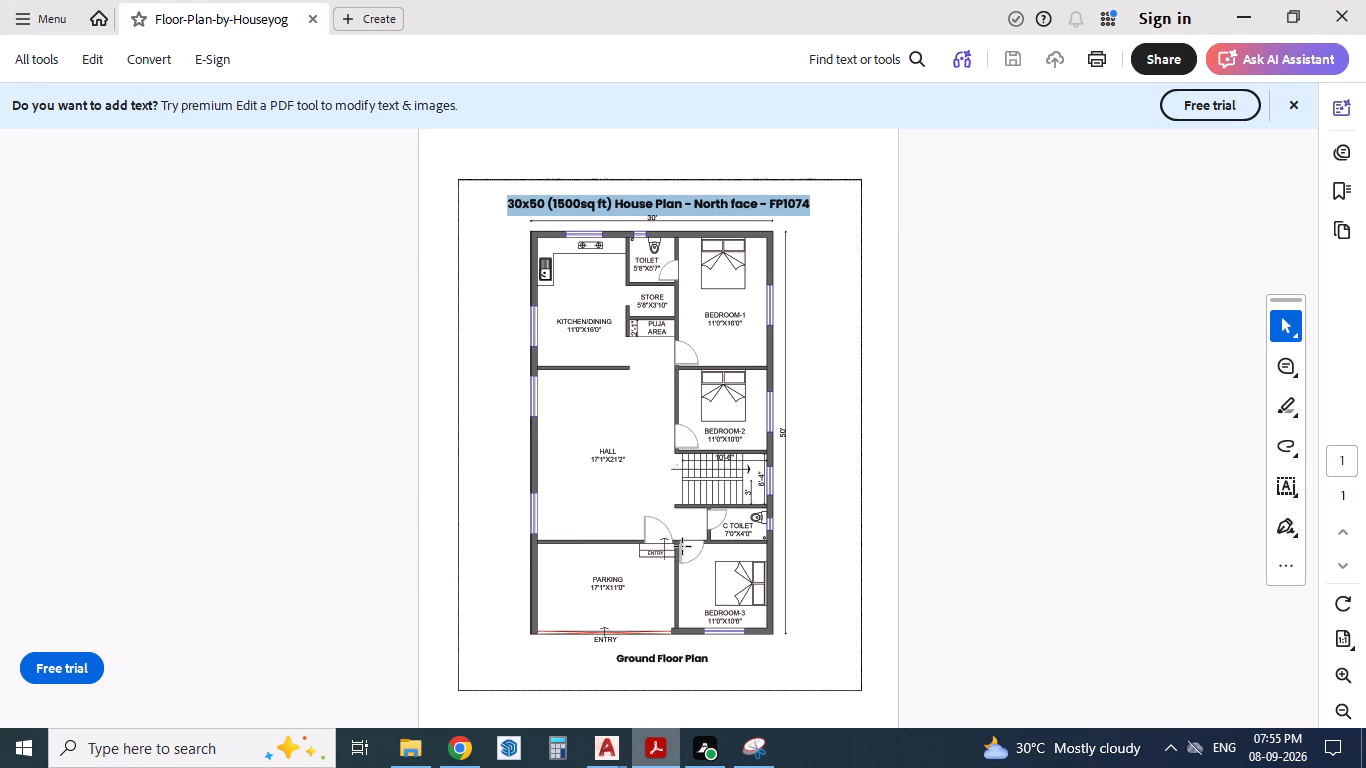
{"action": "scroll", "coordinate": [731, 479], "scroll_direction": "up", "scroll_amount": 4, "text": "shift"}
{"action": "left_click", "coordinate": [654, 747]}
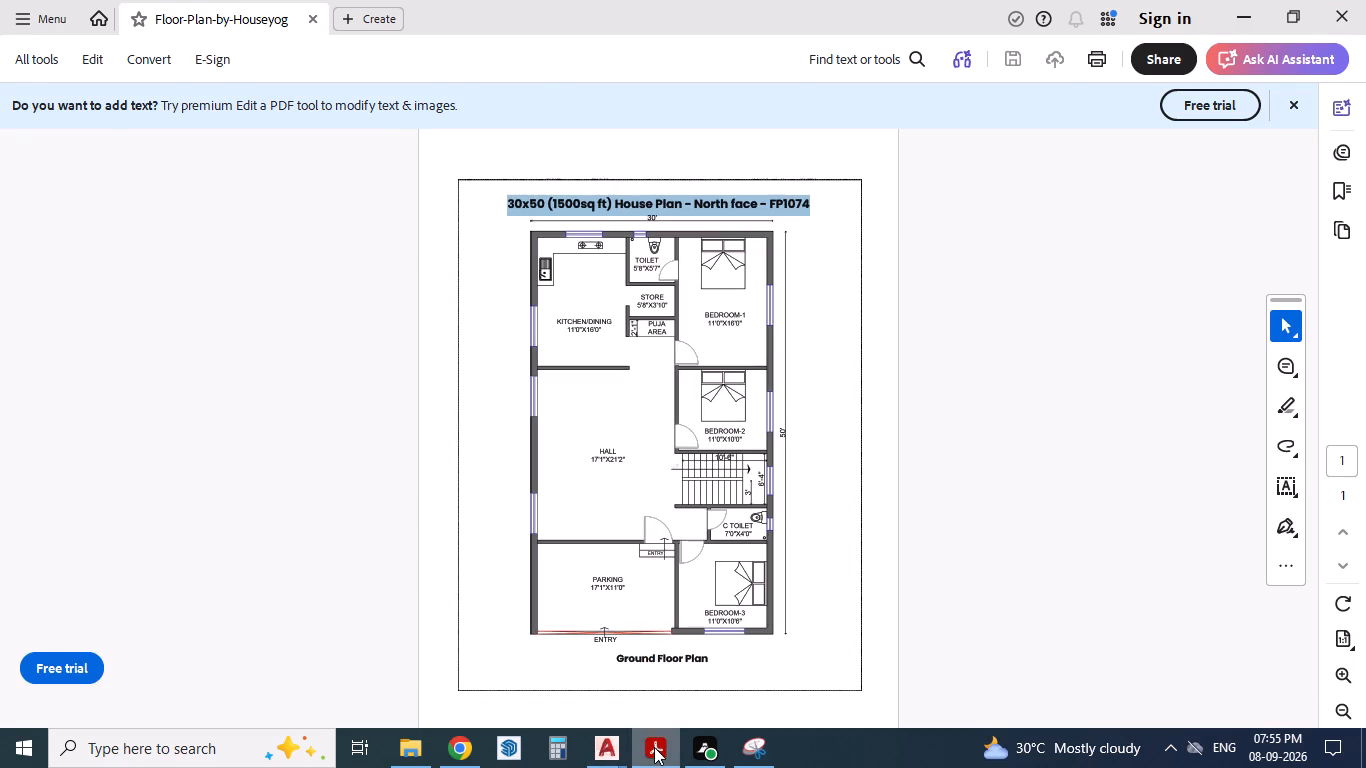
{"action": "key", "text": "alt+Tab"}
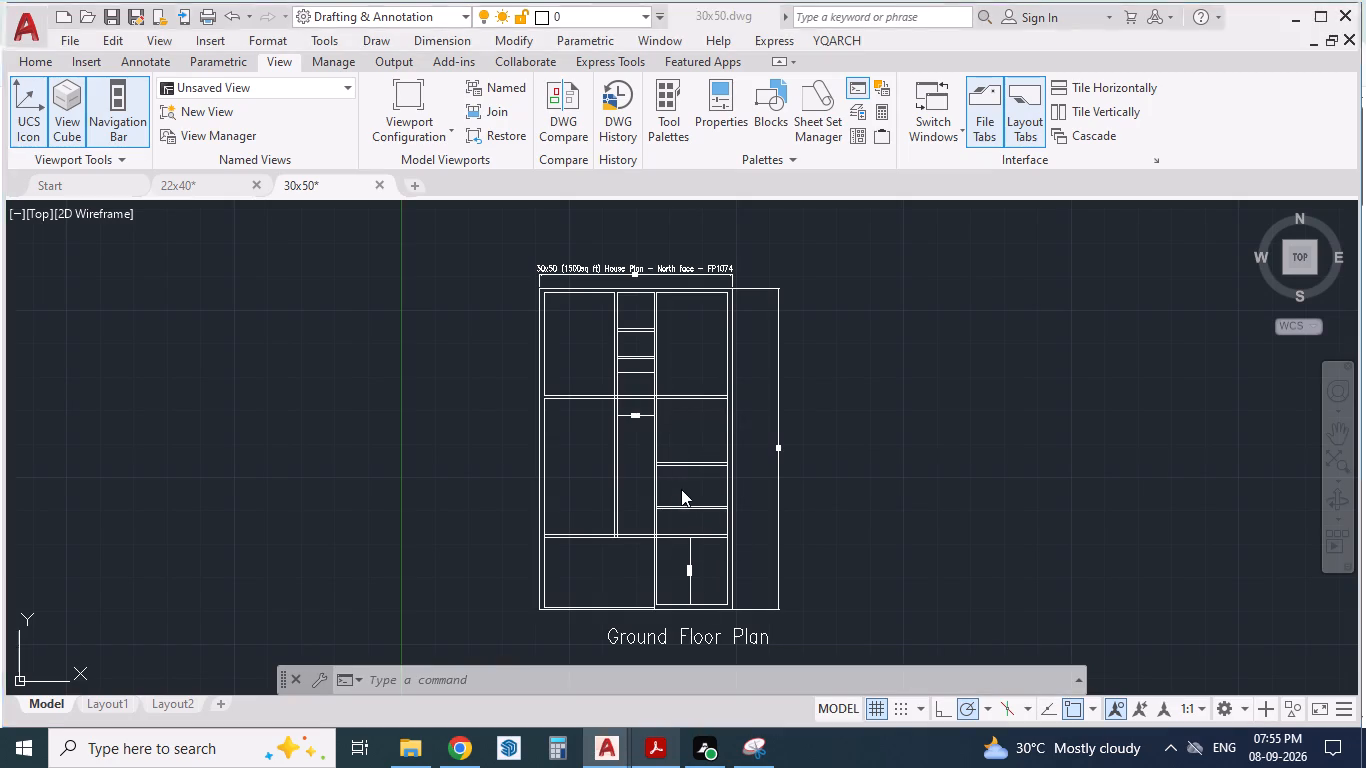
{"action": "key", "text": "alt+Tab"}
{"action": "key", "text": "alt+Tab"}
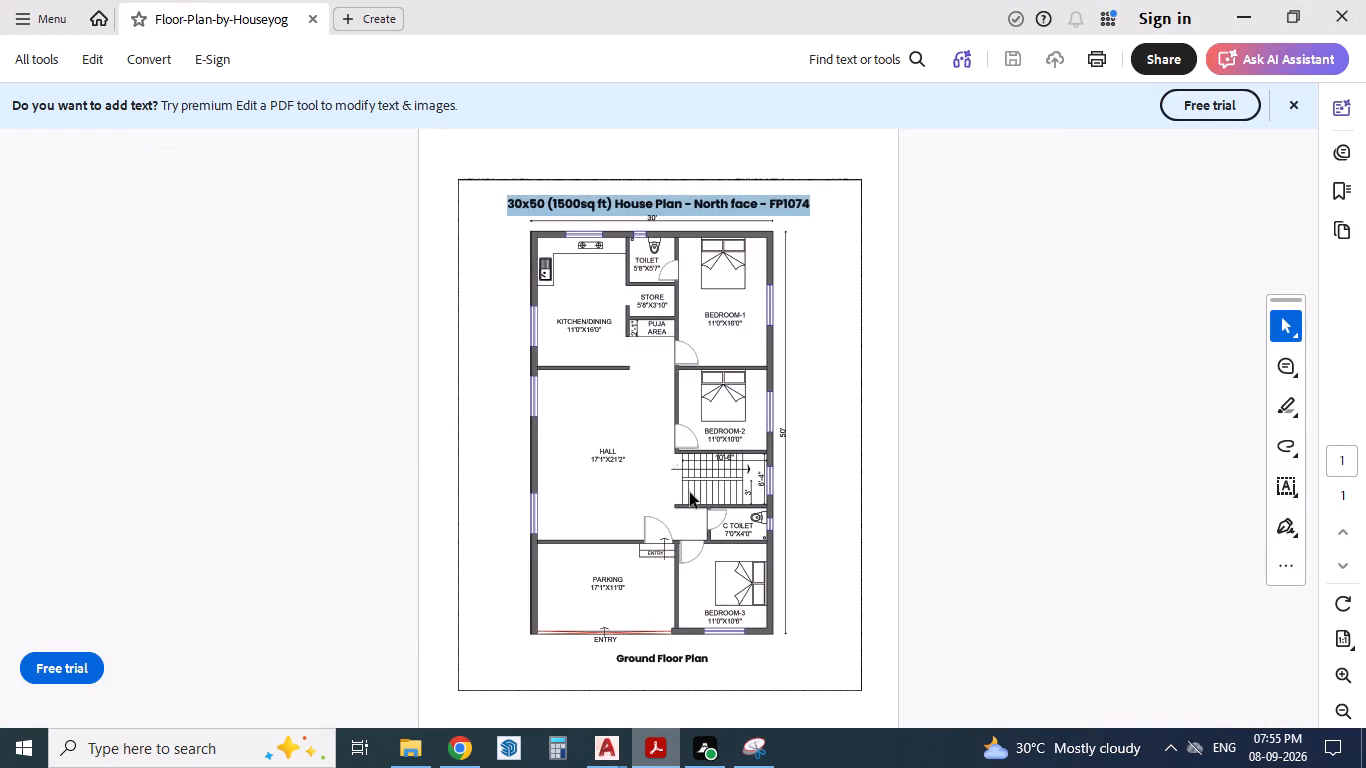
{"action": "key", "text": "alt+Tab"}
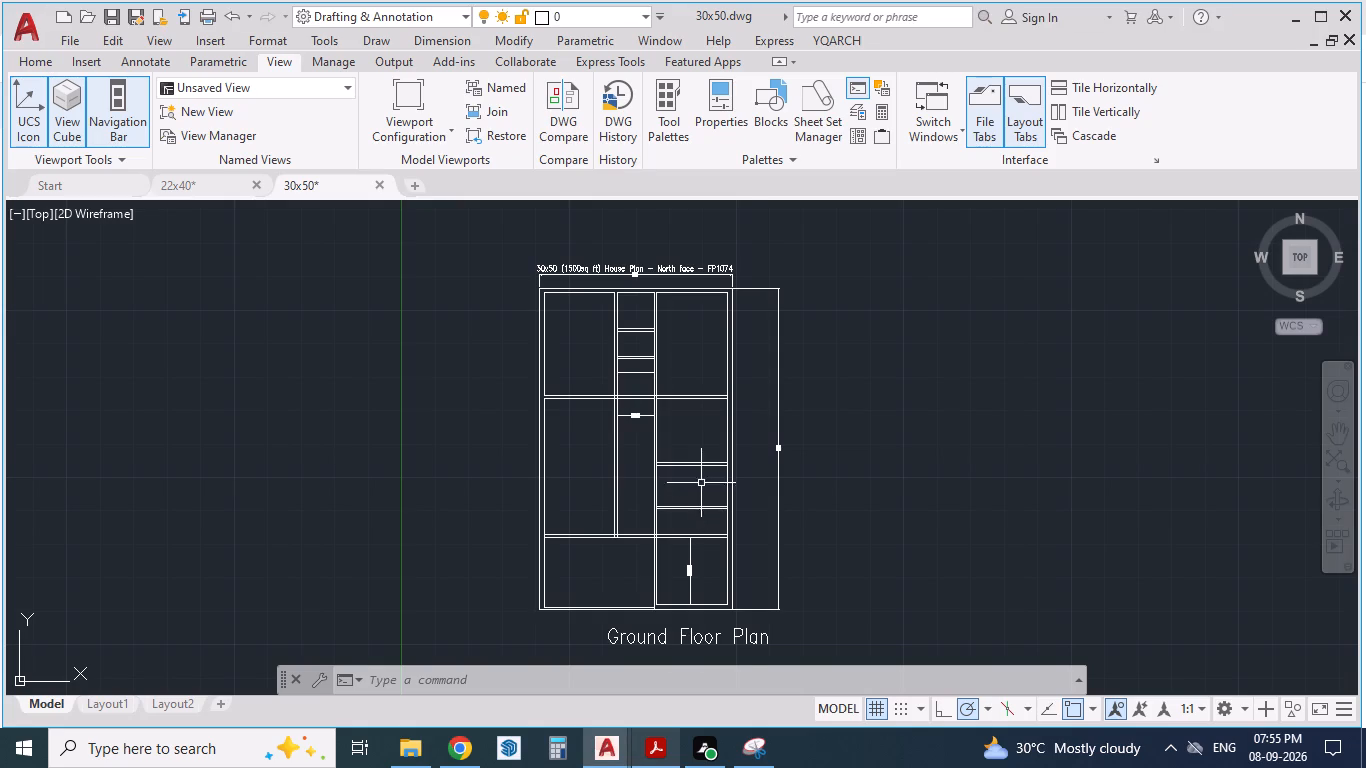
{"action": "scroll", "coordinate": [695, 485], "scroll_direction": "up", "scroll_amount": 1}
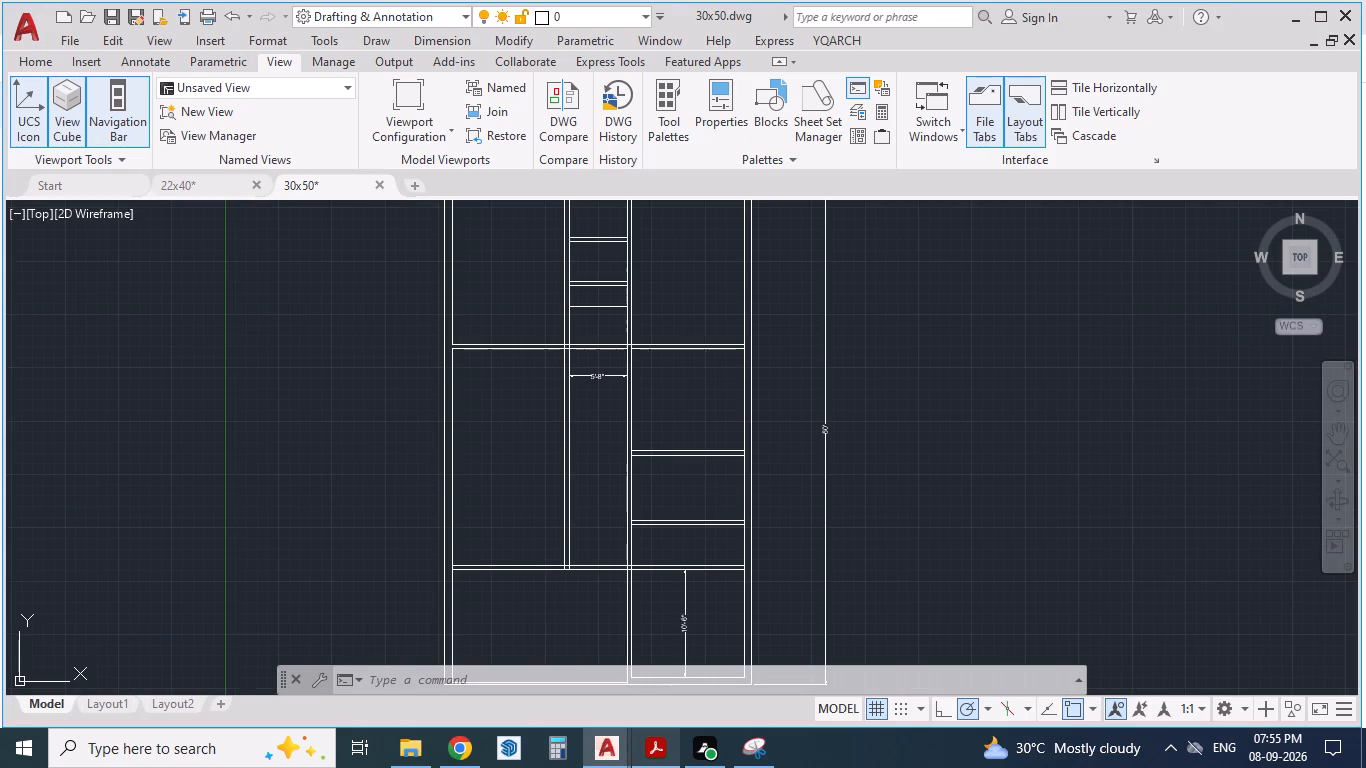
{"action": "key", "text": "alt+Tab"}
{"action": "key", "text": "alt+Tab"}
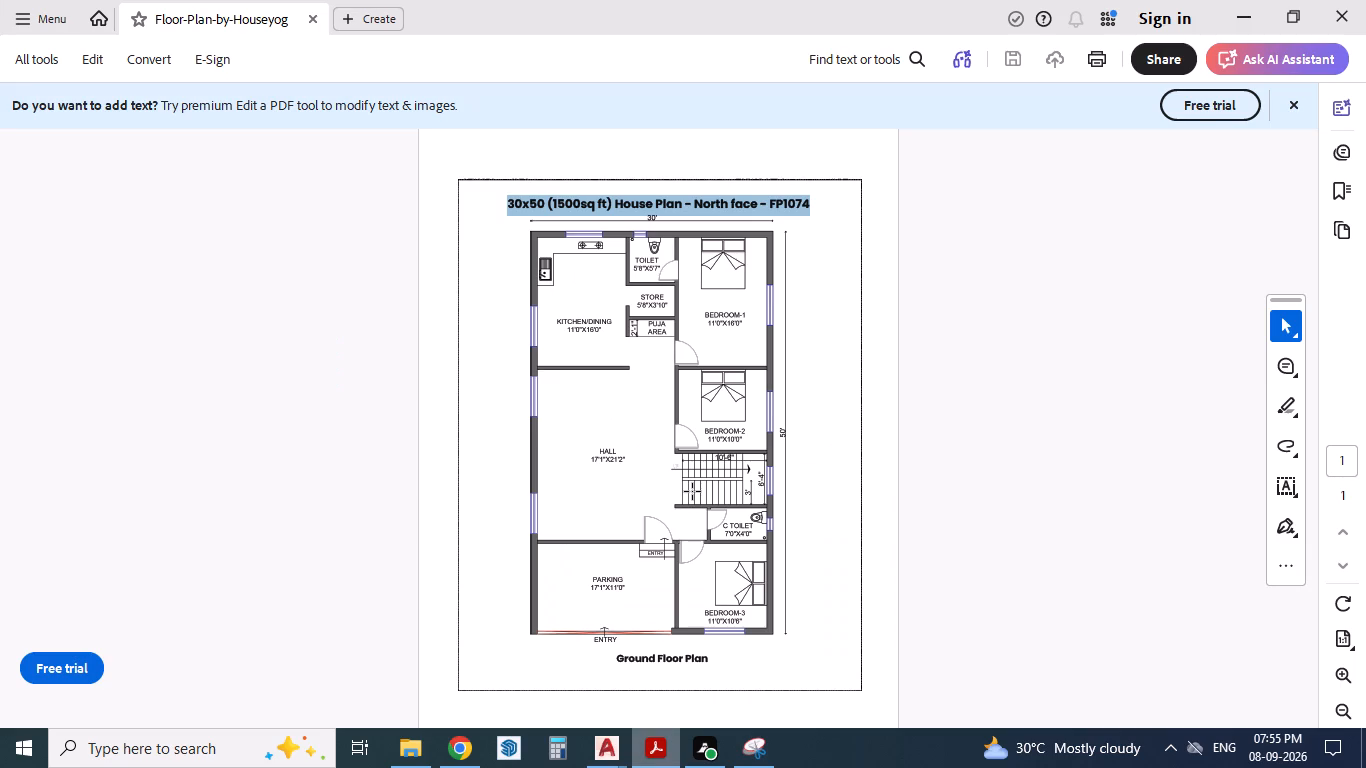
{"action": "key", "text": "alt+Tab"}
Trim the outer wall's inner line where the two cross walls bounding the staircase room meet it, beside the 50' dimension.
{"action": "scroll", "coordinate": [693, 492], "scroll_direction": "up", "scroll_amount": 1}
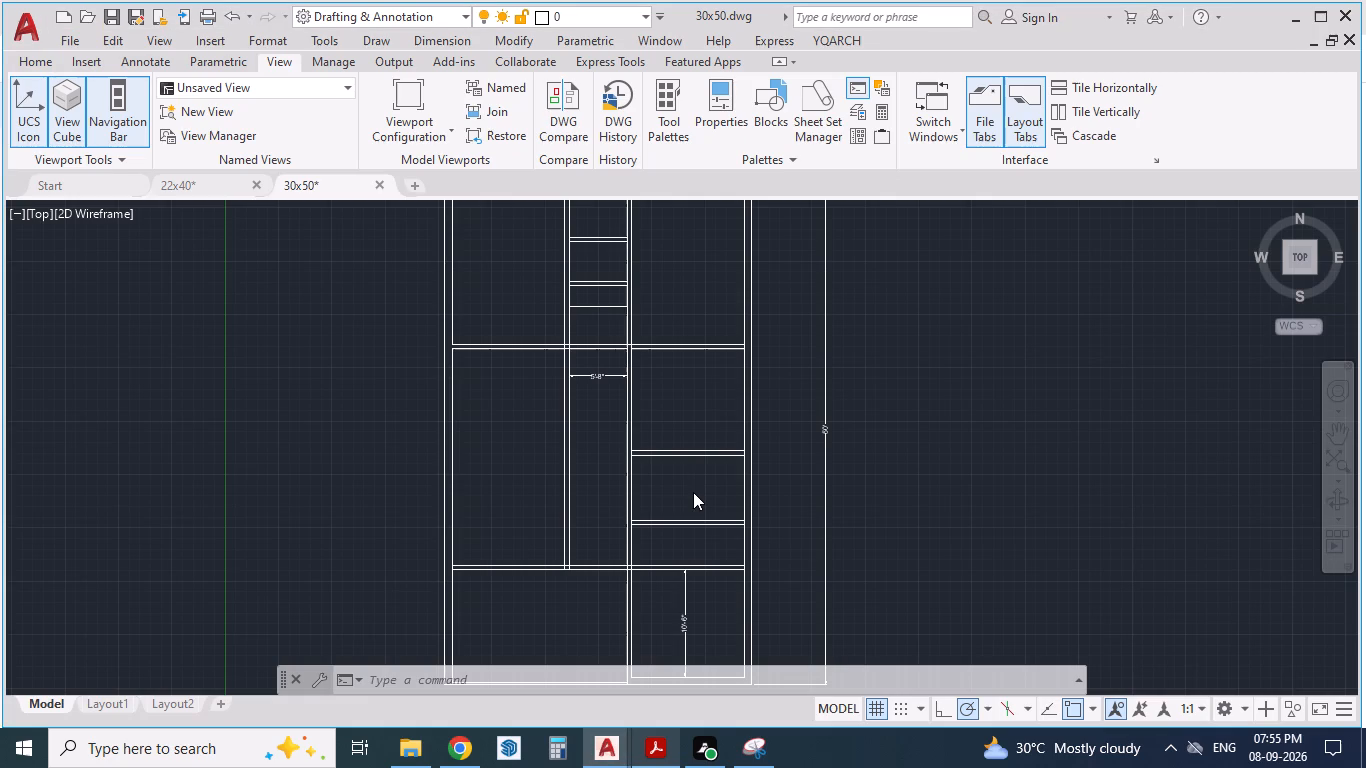
{"action": "type", "text": "TR"}
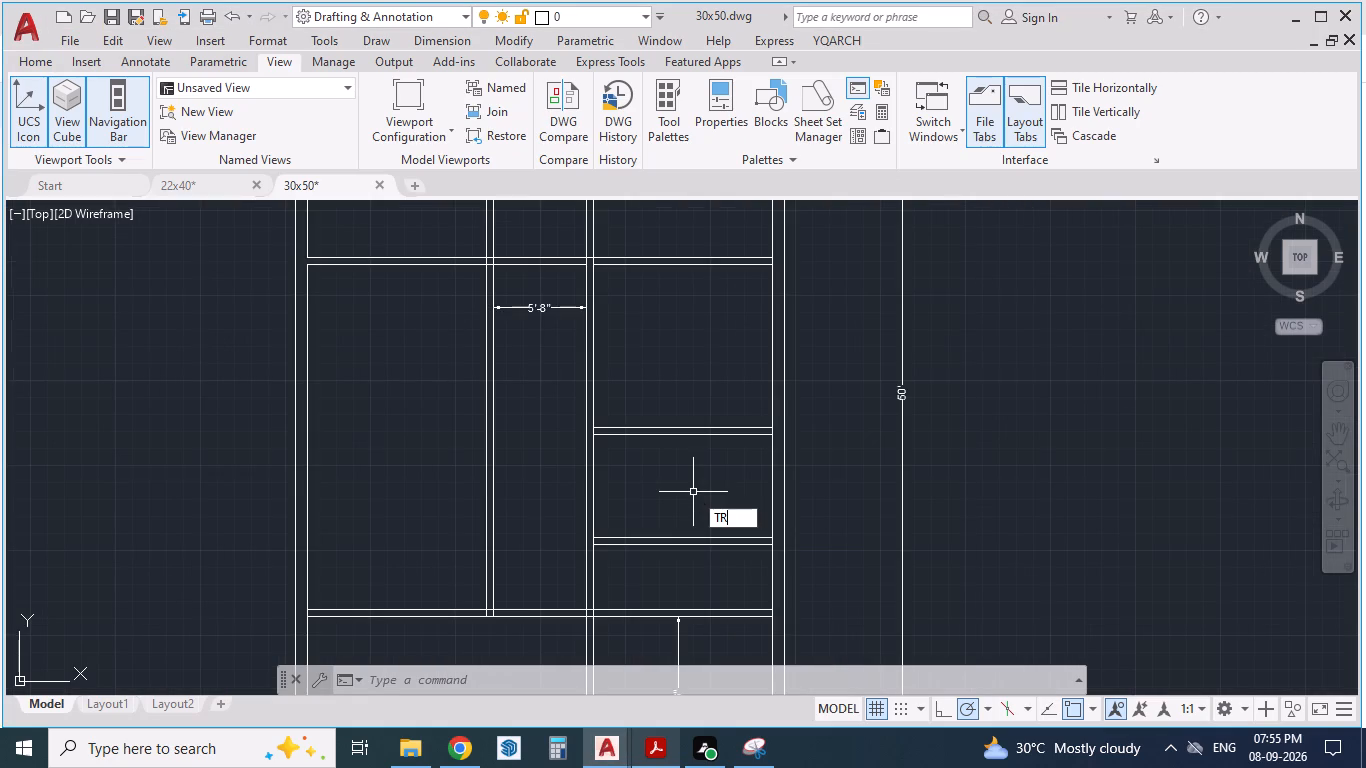
{"action": "key", "text": "Return"}
{"action": "scroll", "coordinate": [715, 499], "scroll_direction": "up", "scroll_amount": 1}
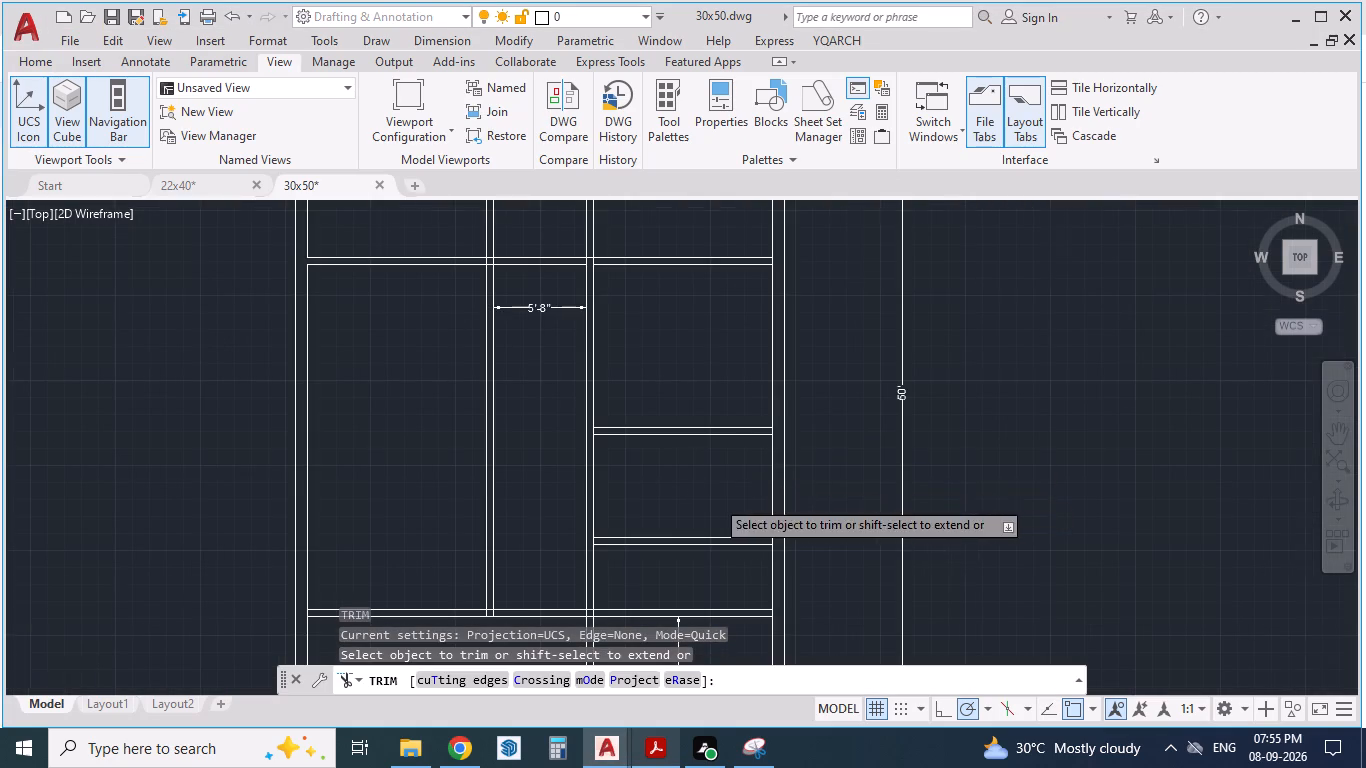
{"action": "scroll", "coordinate": [714, 499], "scroll_direction": "up", "scroll_amount": 1}
{"action": "left_click", "coordinate": [858, 334]}
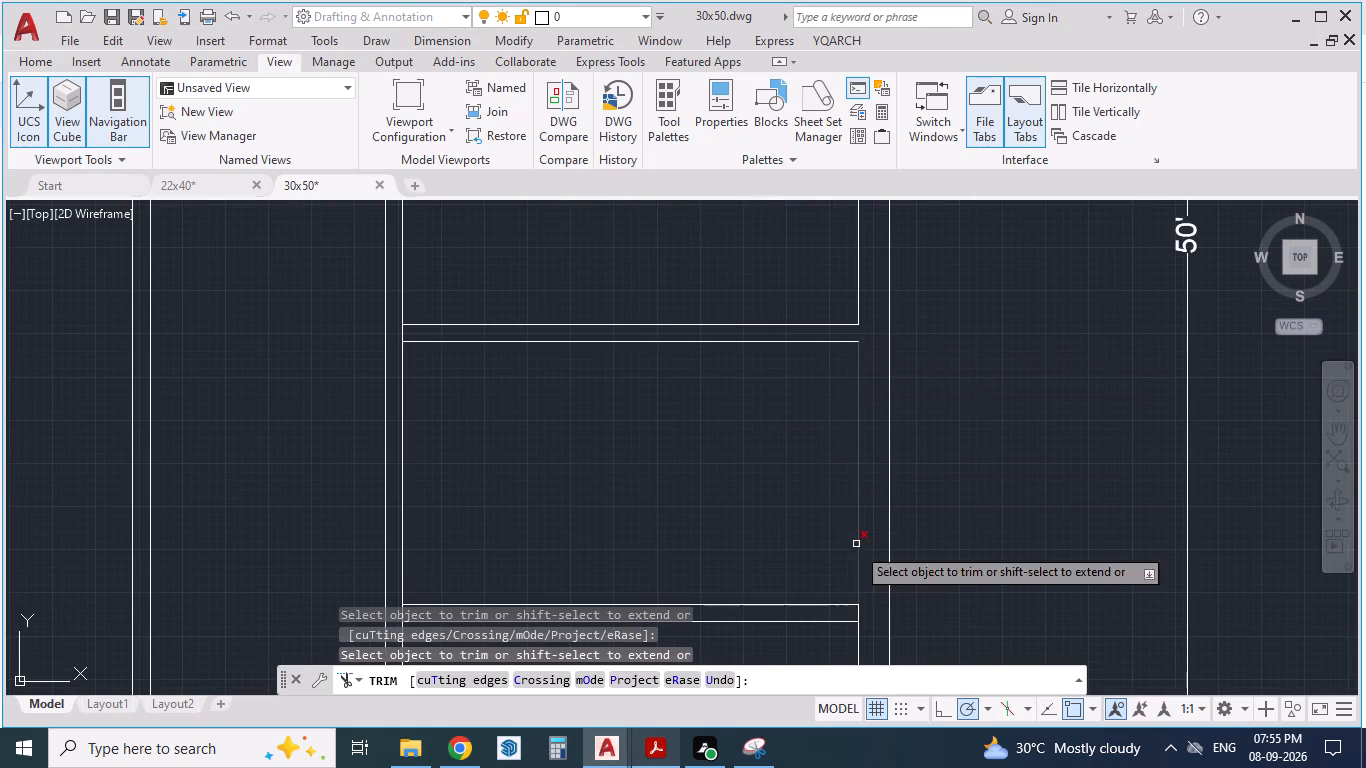
{"action": "left_click", "coordinate": [860, 615]}
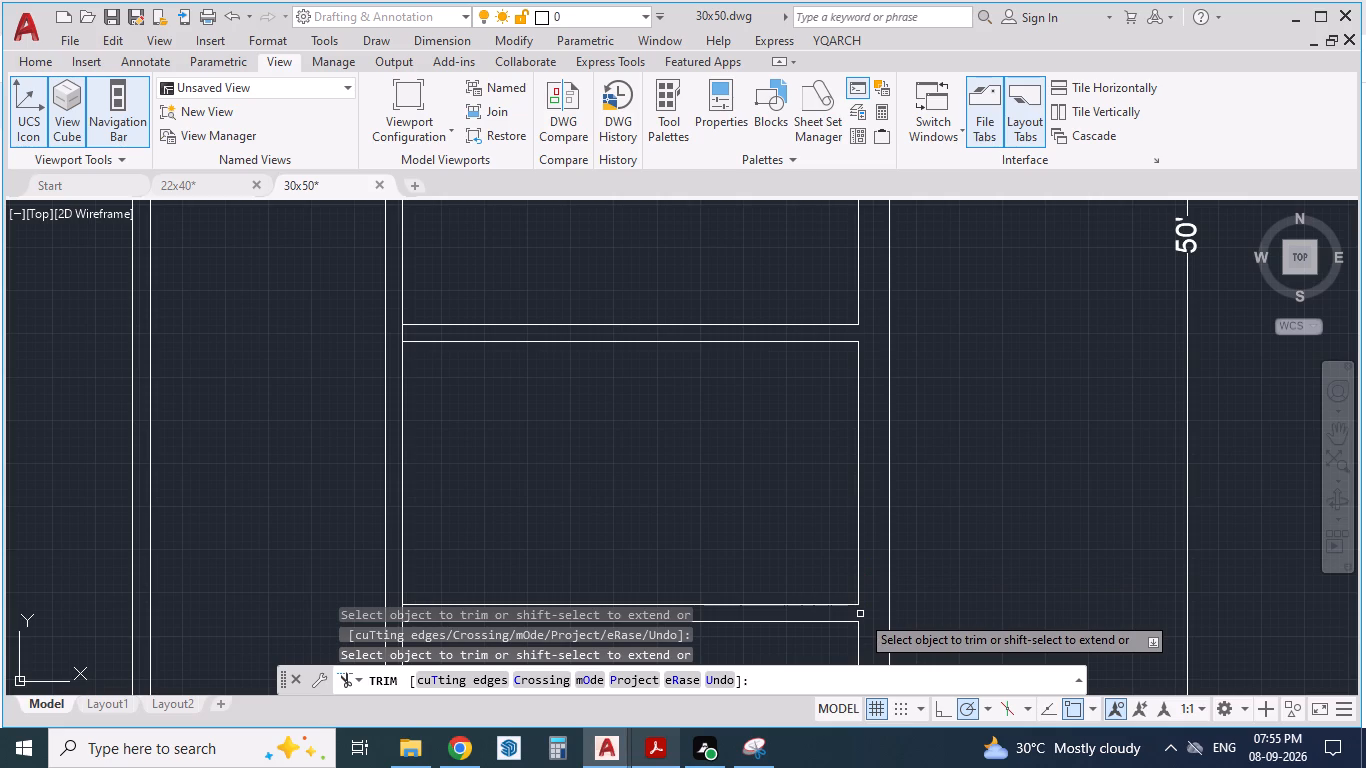
{"action": "key", "text": "Escape"}
{"action": "key", "text": "Escape"}
{"action": "key", "text": "Escape"}
Offset the staircase room's outer-wall line and its upper and lower wall lines 3' inward to lay out the stair.
{"action": "scroll", "coordinate": [696, 467], "scroll_direction": "down", "scroll_amount": 1}
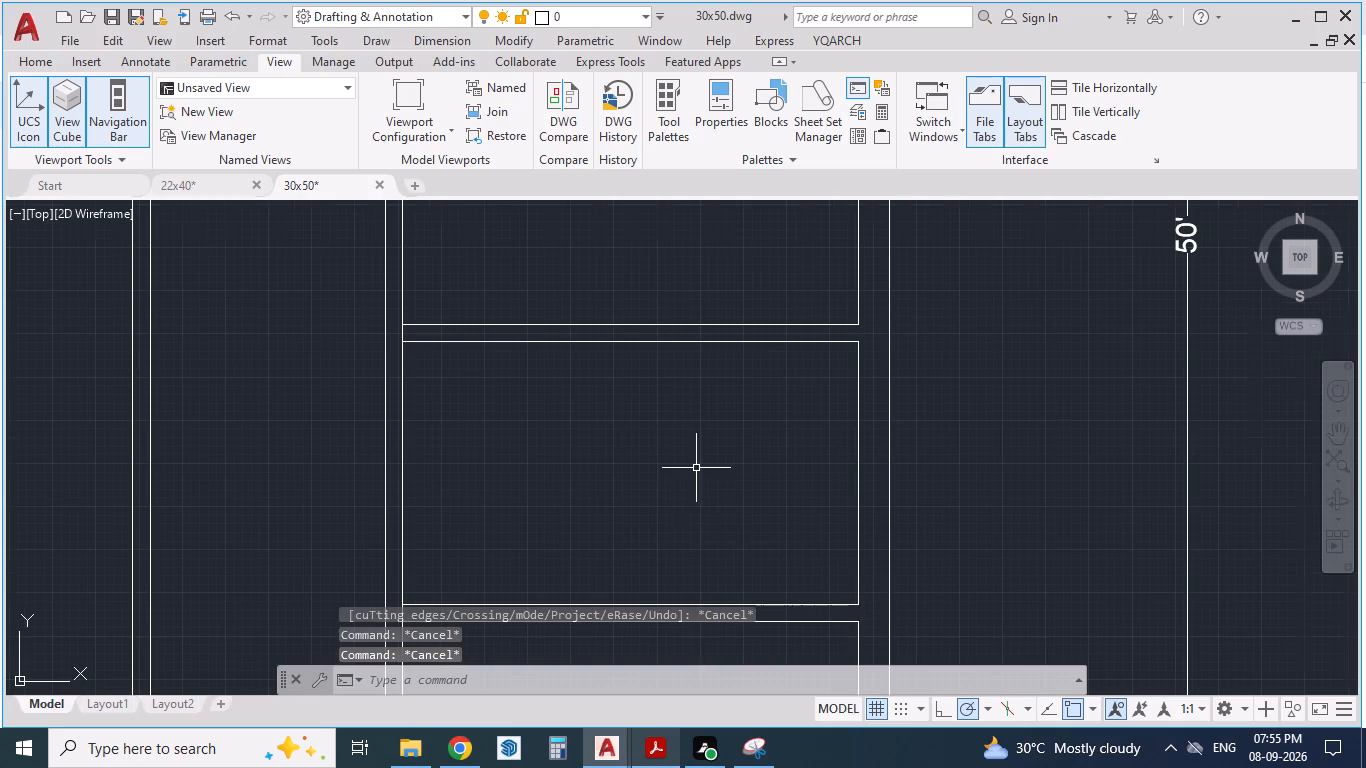
{"action": "scroll", "coordinate": [695, 480], "scroll_direction": "up", "scroll_amount": 1}
{"action": "key", "text": "o"}
{"action": "key", "text": "Return"}
{"action": "key", "text": "3"}
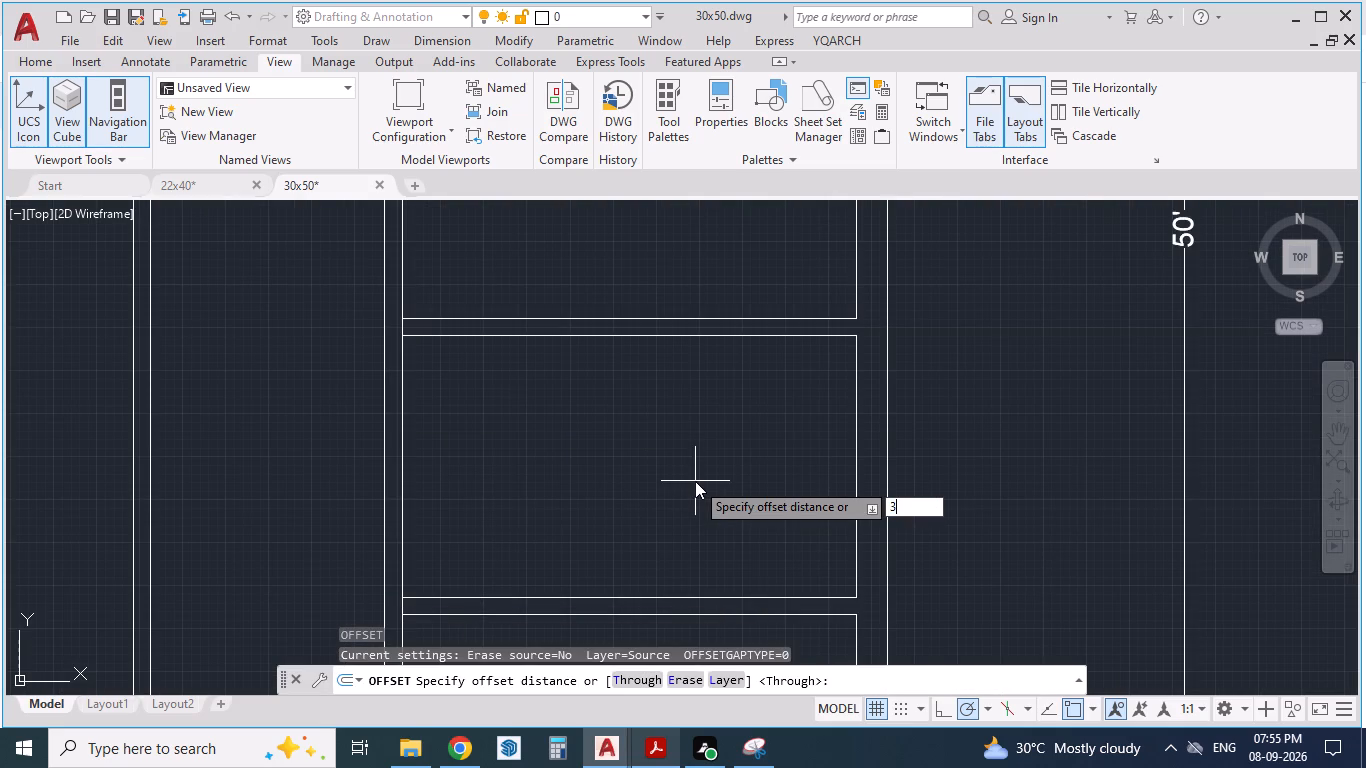
{"action": "key", "text": "apostrophe"}
{"action": "key", "text": "Return"}
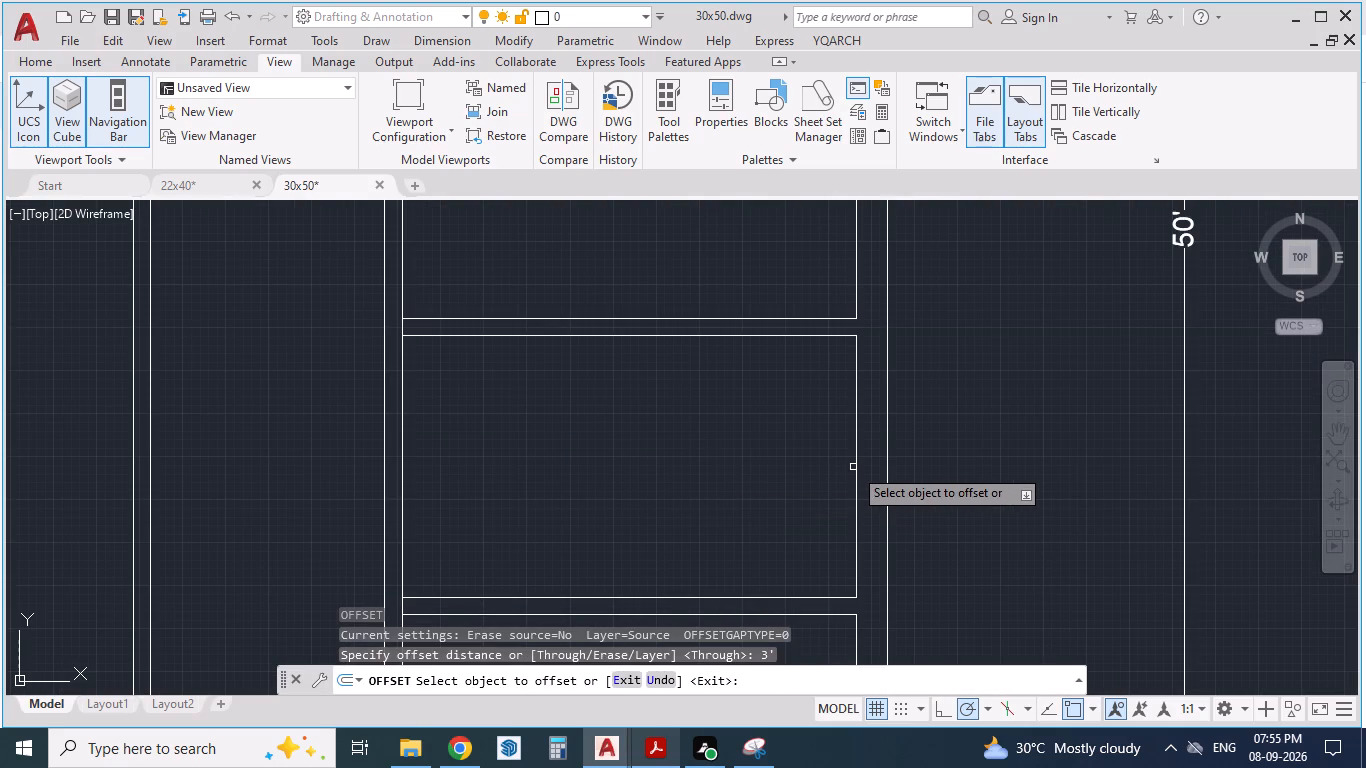
{"action": "left_click", "coordinate": [853, 467]}
{"action": "left_click", "coordinate": [855, 469]}
{"action": "left_click", "coordinate": [694, 469]}
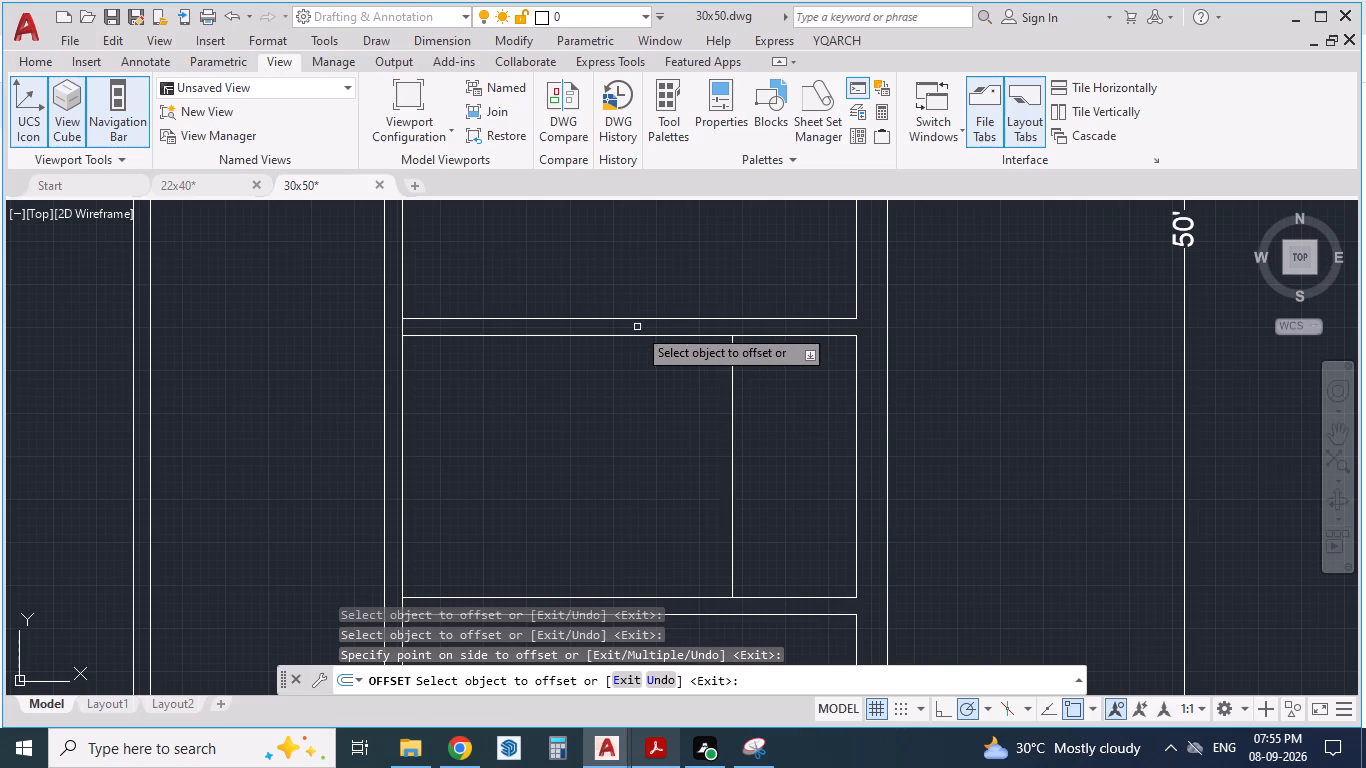
{"action": "left_click", "coordinate": [639, 336]}
{"action": "left_click", "coordinate": [634, 399]}
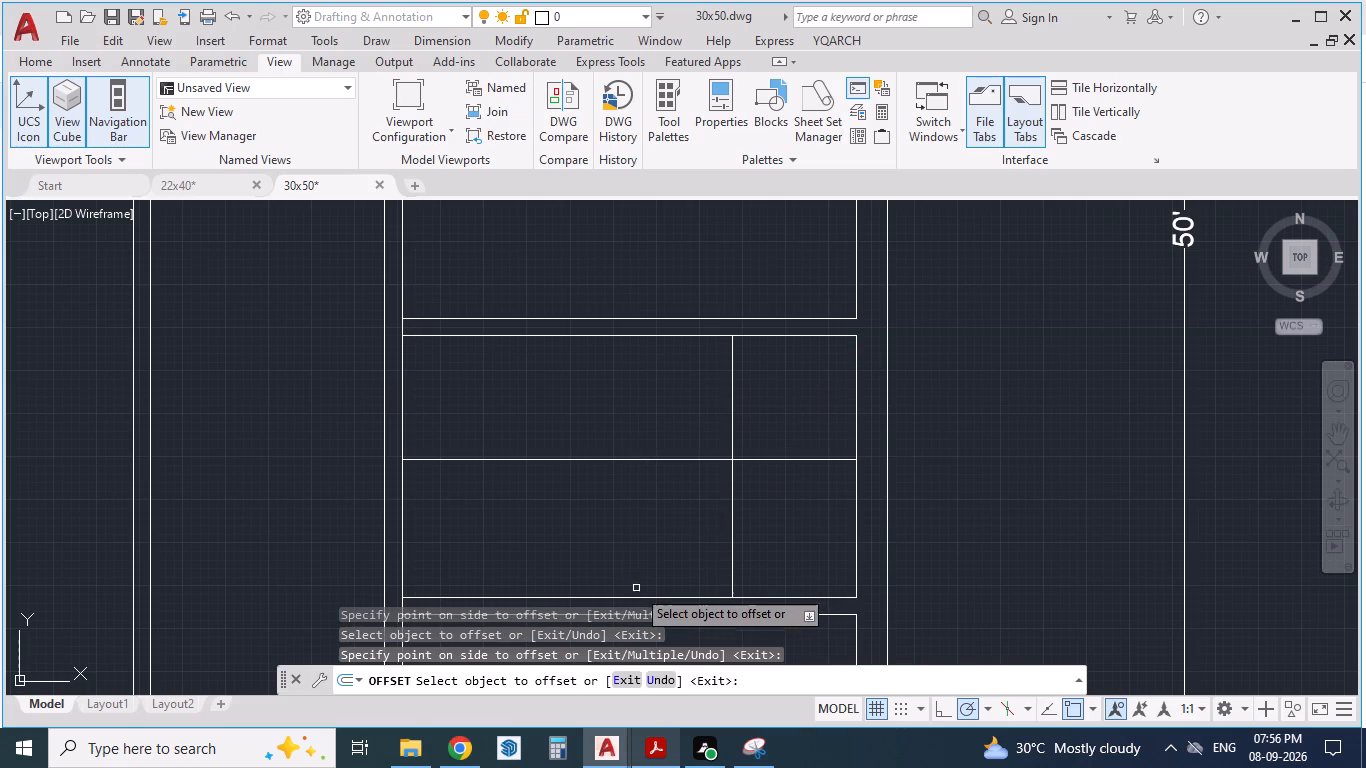
{"action": "left_click", "coordinate": [634, 596]}
{"action": "left_click", "coordinate": [625, 522]}
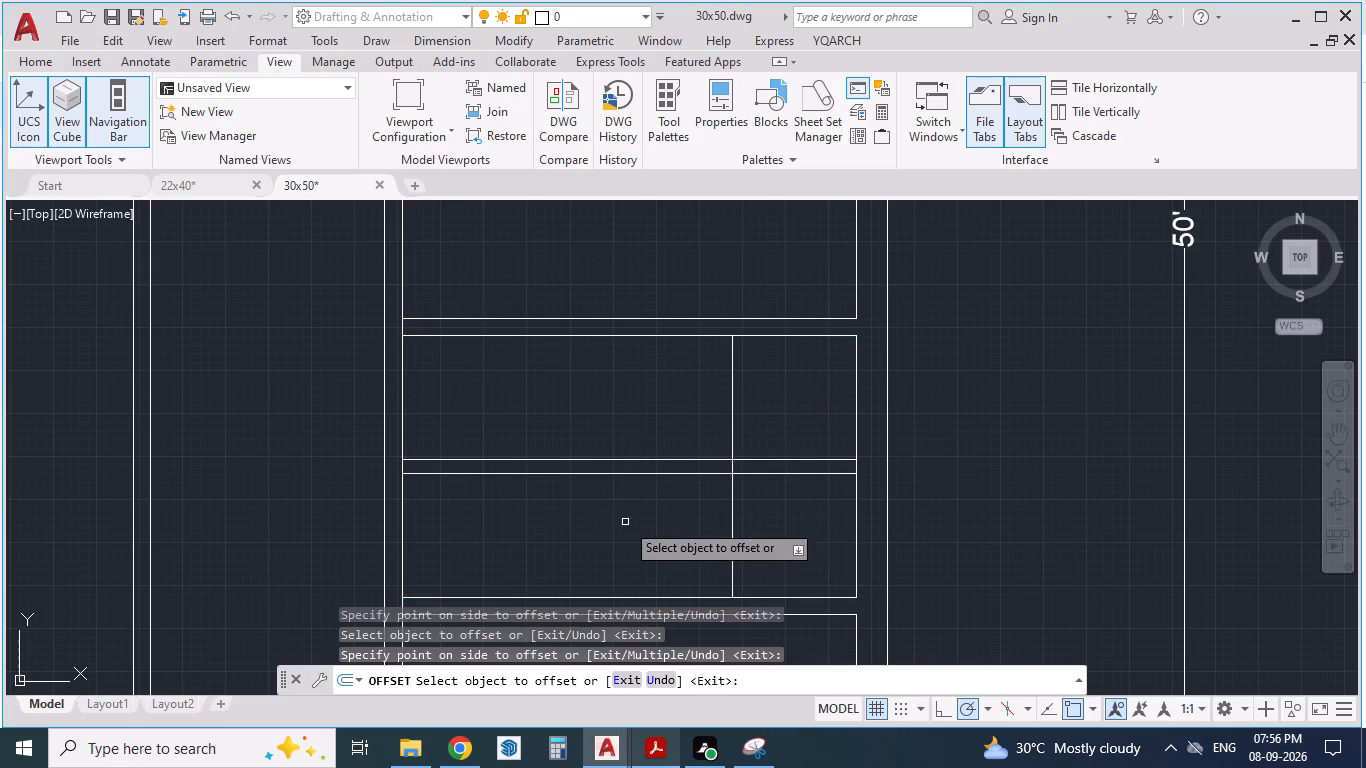
Examine the staircase's flights, landing and dimensions in the PDF floor plan, and end the Offset command in the drawing.
{"action": "scroll", "coordinate": [790, 499], "scroll_direction": "down", "scroll_amount": 1}
{"action": "key", "text": "alt+Tab"}
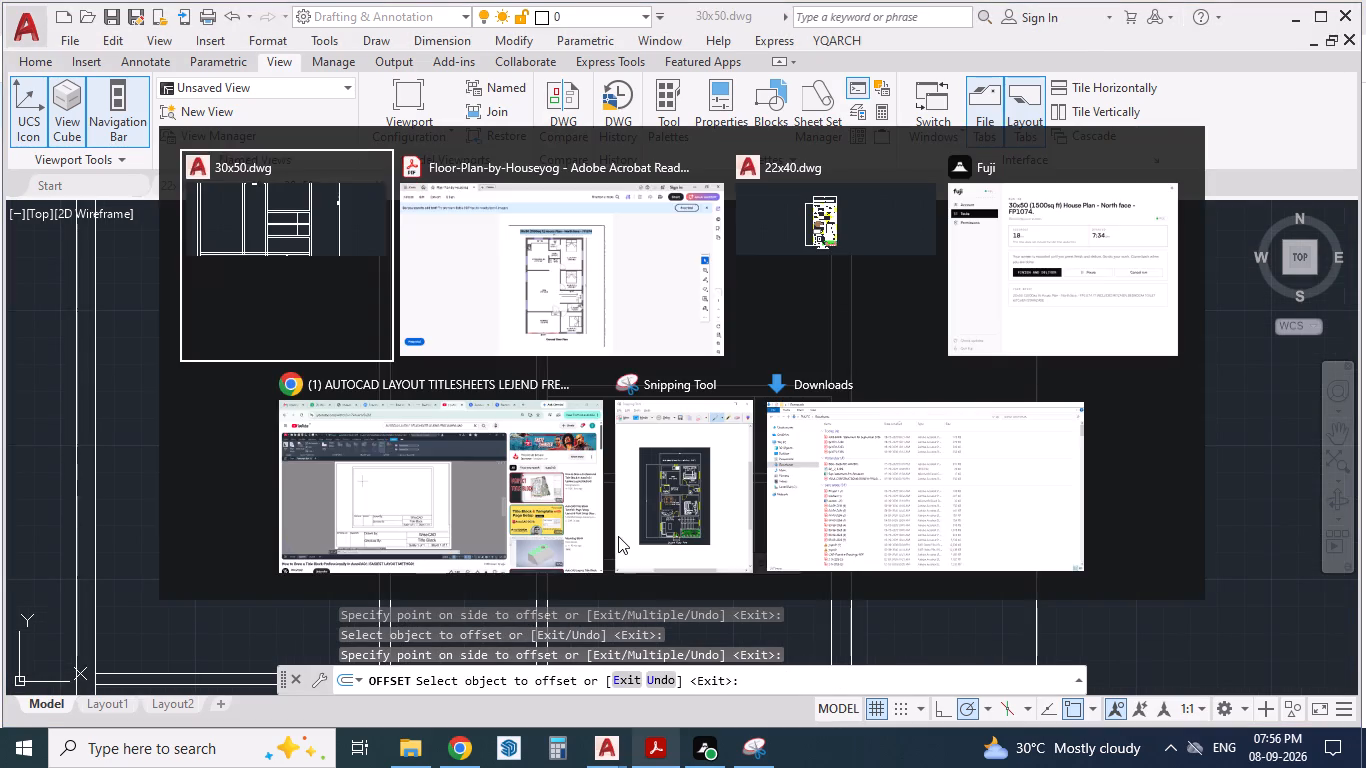
{"action": "key", "text": "alt+Tab"}
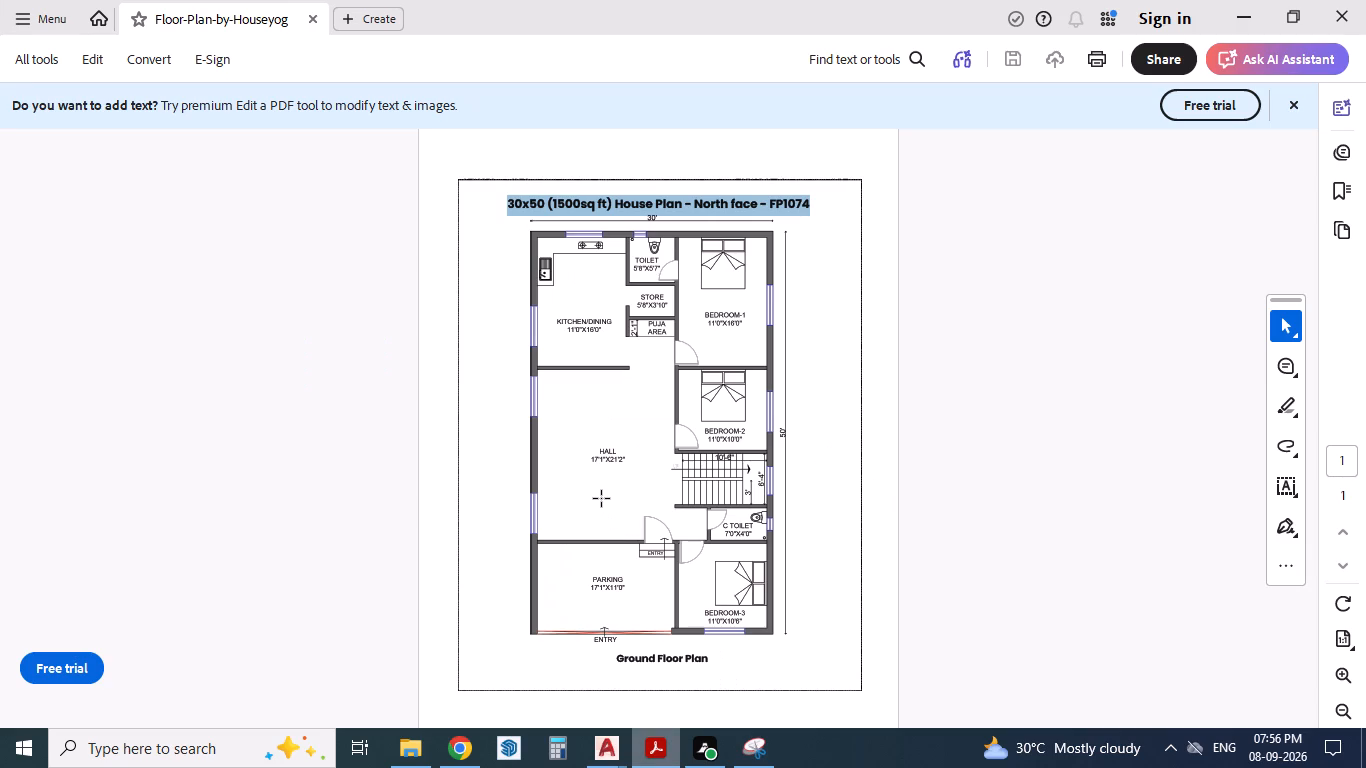
{"action": "scroll", "coordinate": [698, 500], "scroll_direction": "up", "scroll_amount": 1}
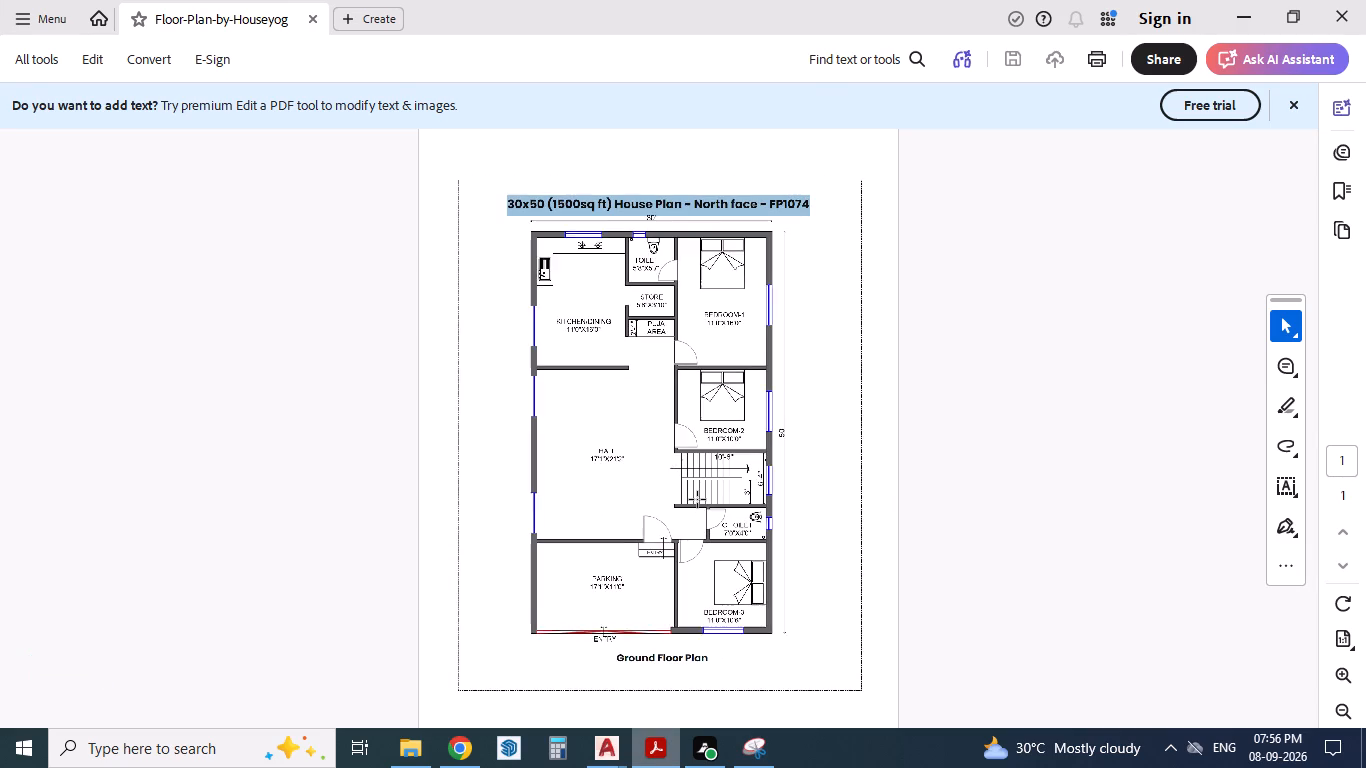
{"action": "scroll", "coordinate": [706, 472], "scroll_direction": "up", "scroll_amount": 3, "text": "ctrl"}
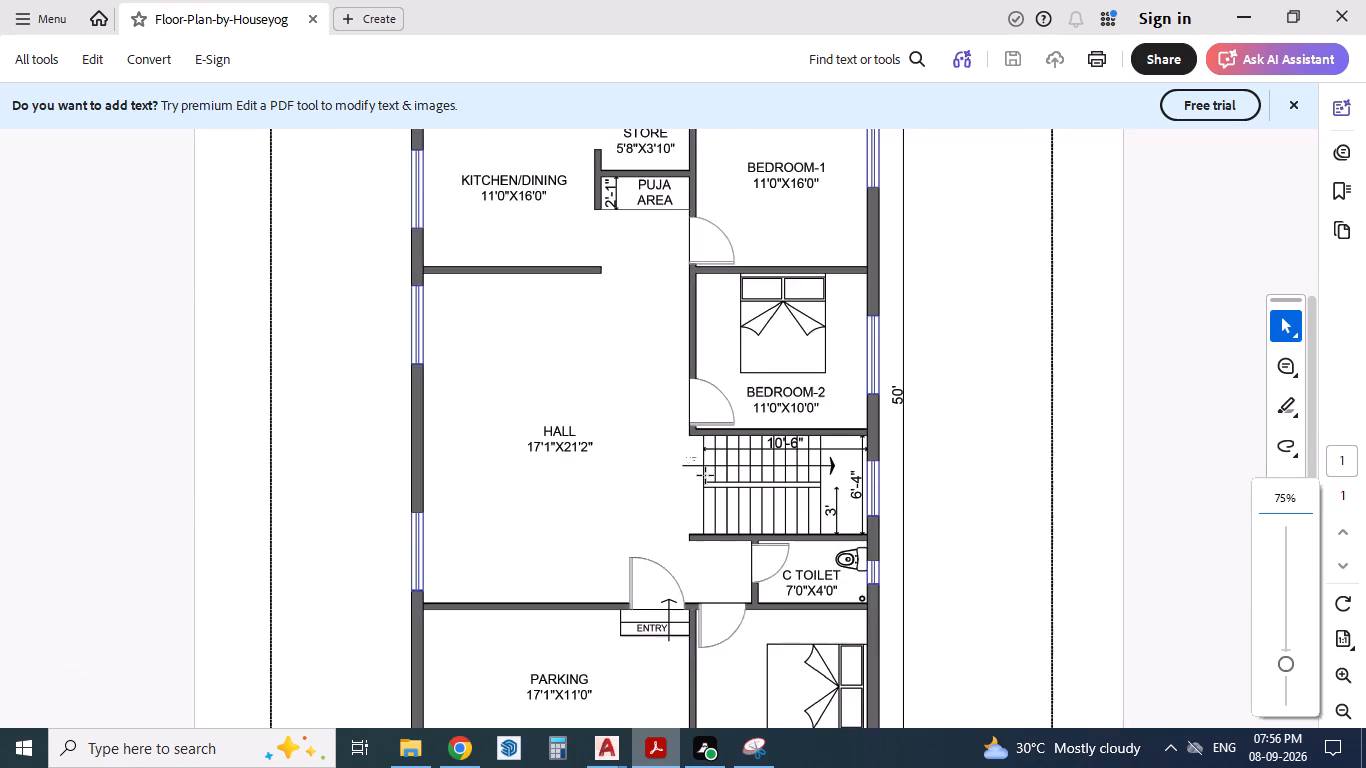
{"action": "scroll", "coordinate": [770, 527], "scroll_direction": "up", "scroll_amount": 2, "text": "ctrl"}
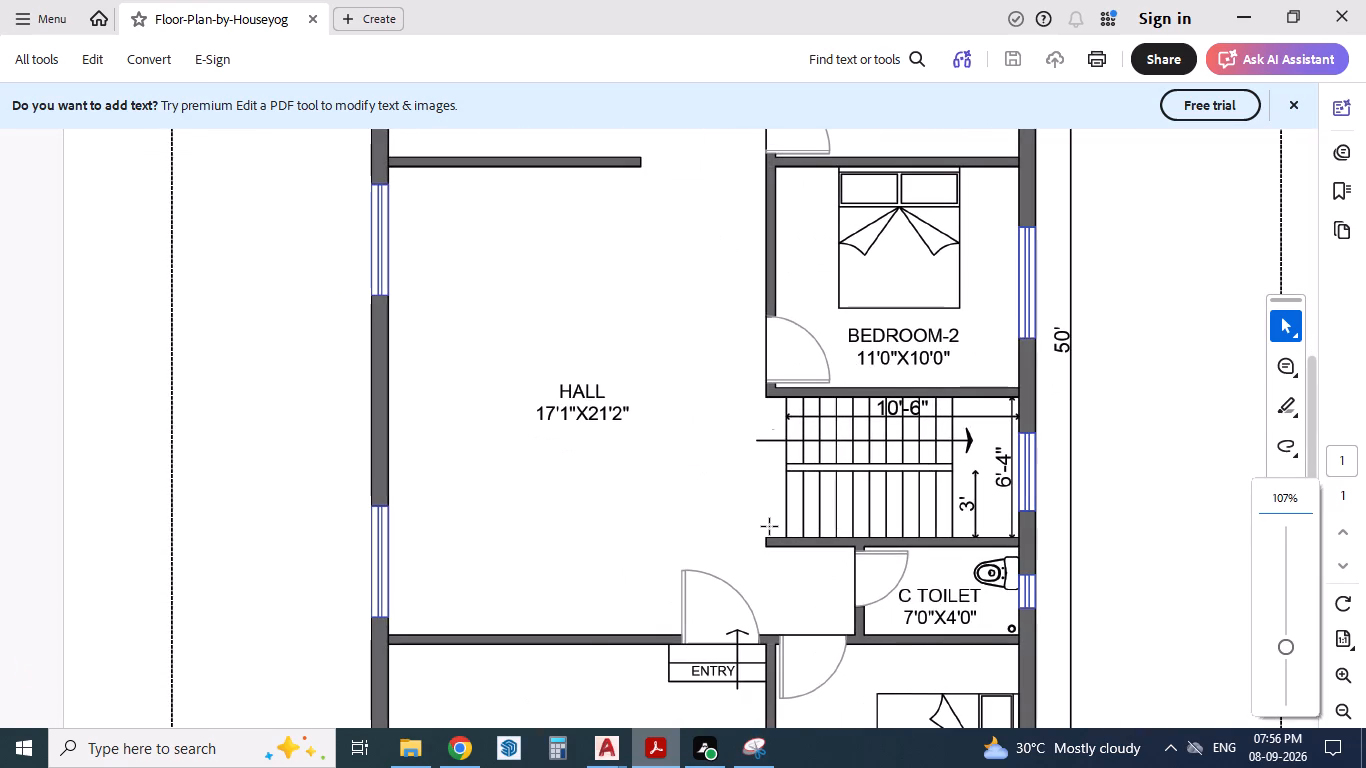
{"action": "left_click", "coordinate": [646, 751]}
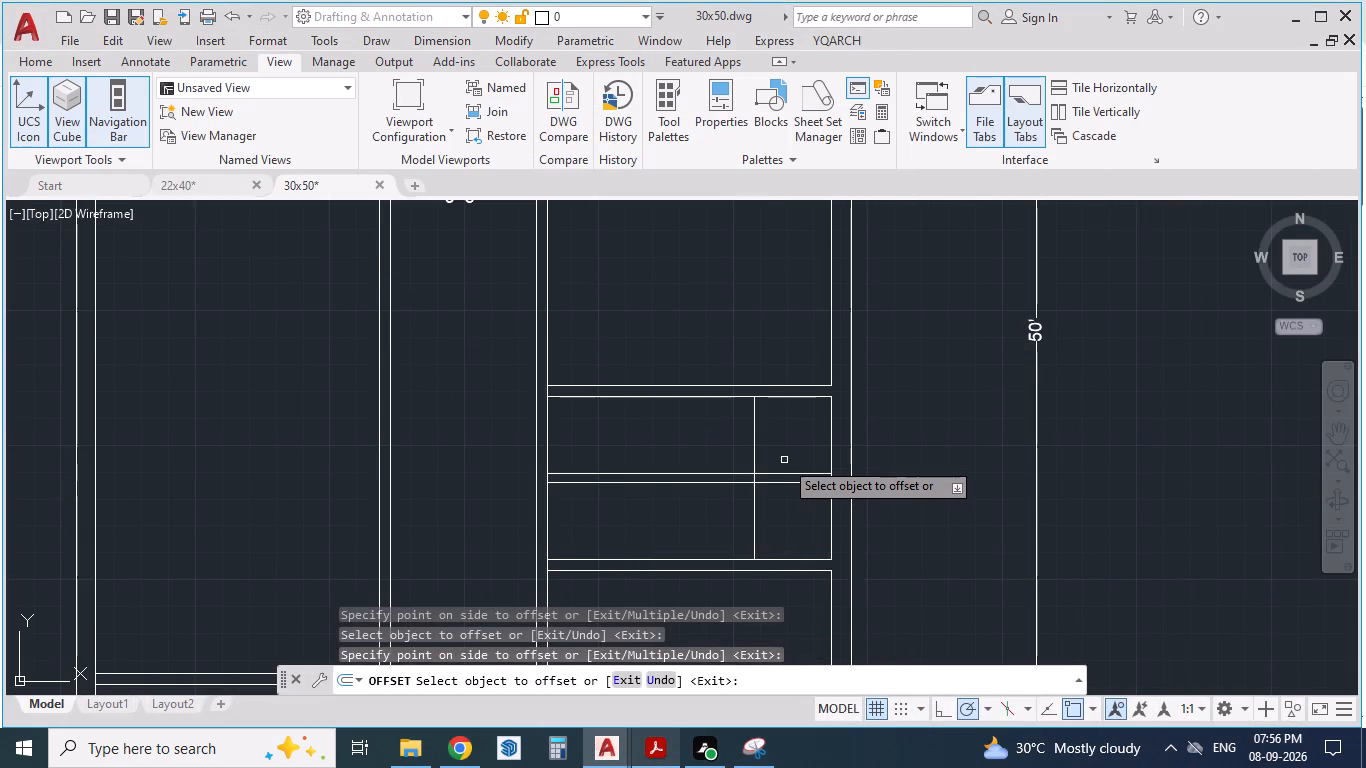
{"action": "key", "text": "Escape"}
{"action": "key", "text": "Escape"}
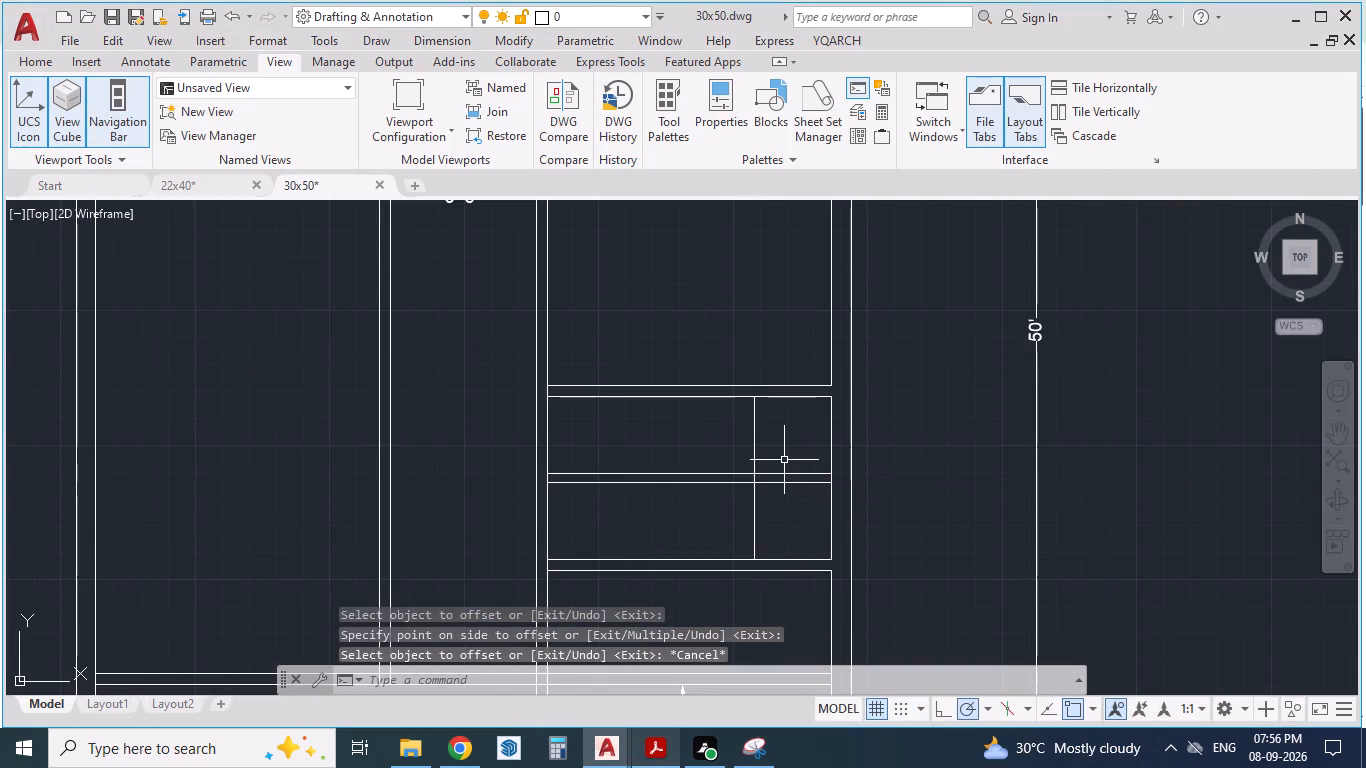
Place a horizontal 10'-6" aligned dimension across the staircase room's upper flight, starting from the outer wall's inner line.
{"action": "type", "text": "DA"}
{"action": "key", "text": "Return"}
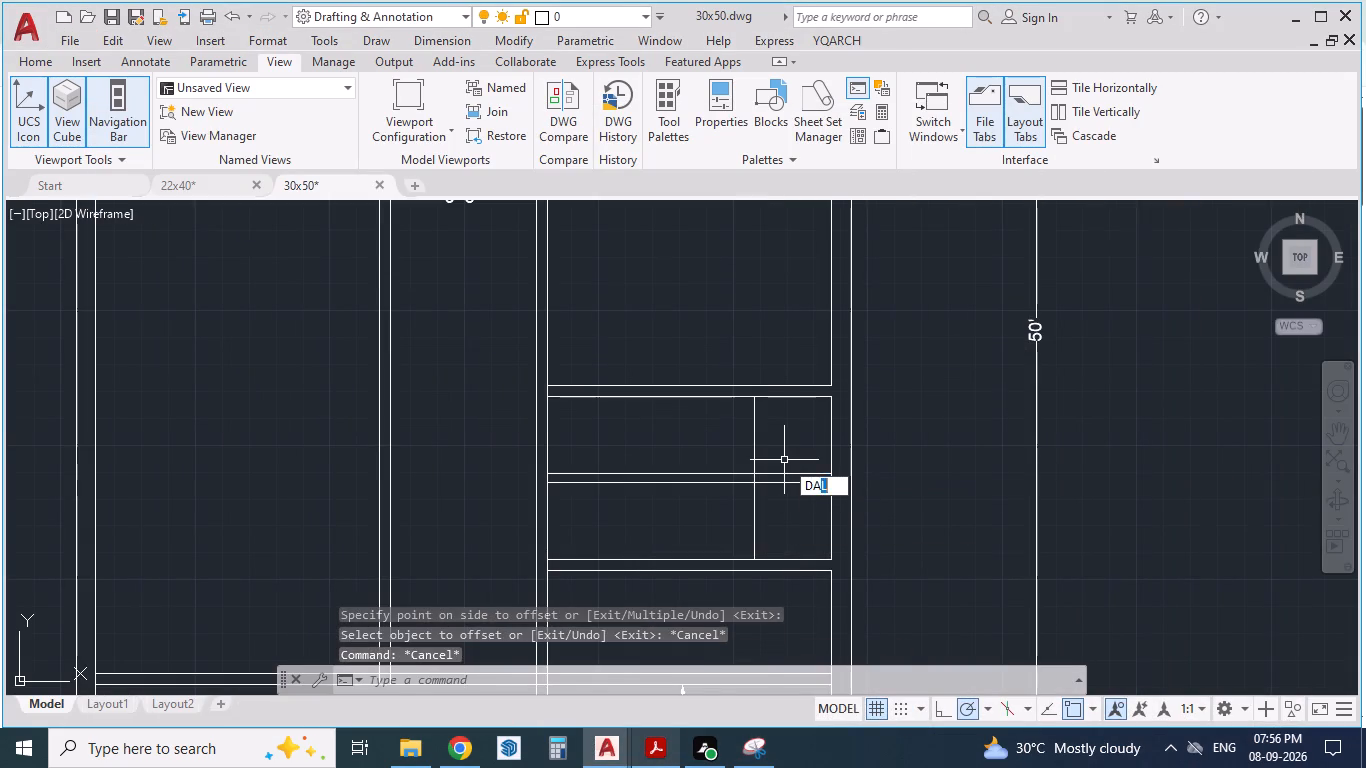
{"action": "left_click", "coordinate": [821, 449]}
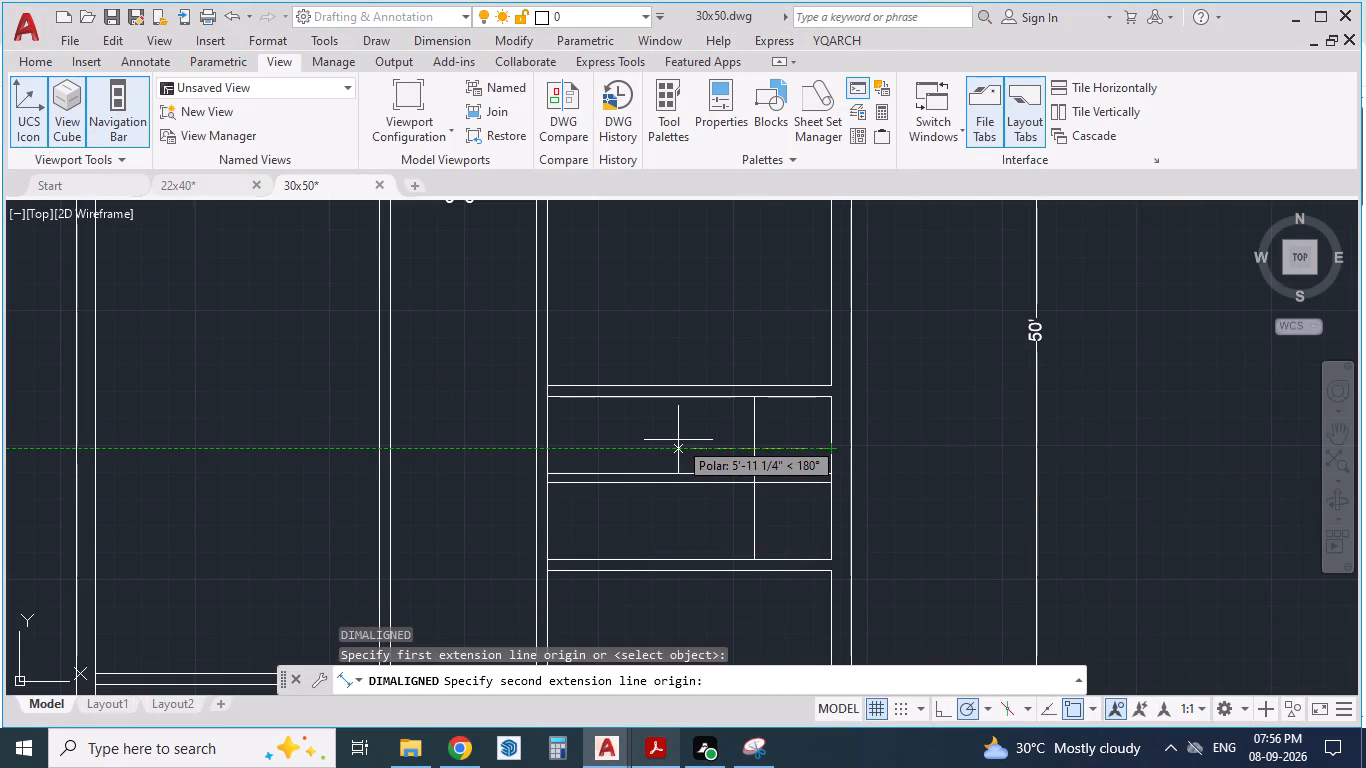
{"action": "type", "text": "10'6"}
{"action": "key", "text": "shift+quotedbl"}
{"action": "key", "text": "Return"}
{"action": "left_click", "coordinate": [678, 440]}
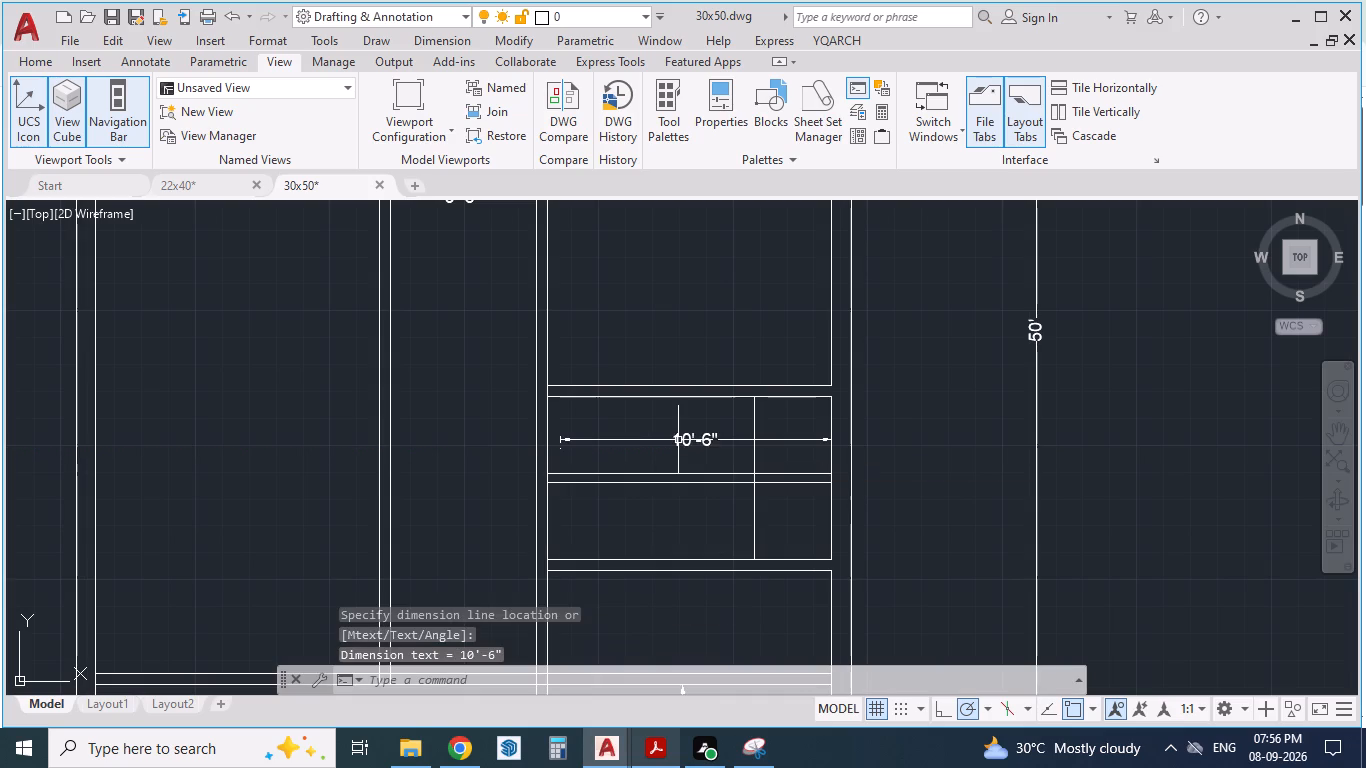
{"action": "left_click", "coordinate": [675, 426]}
{"action": "key", "text": "Escape"}
{"action": "key", "text": "Escape"}
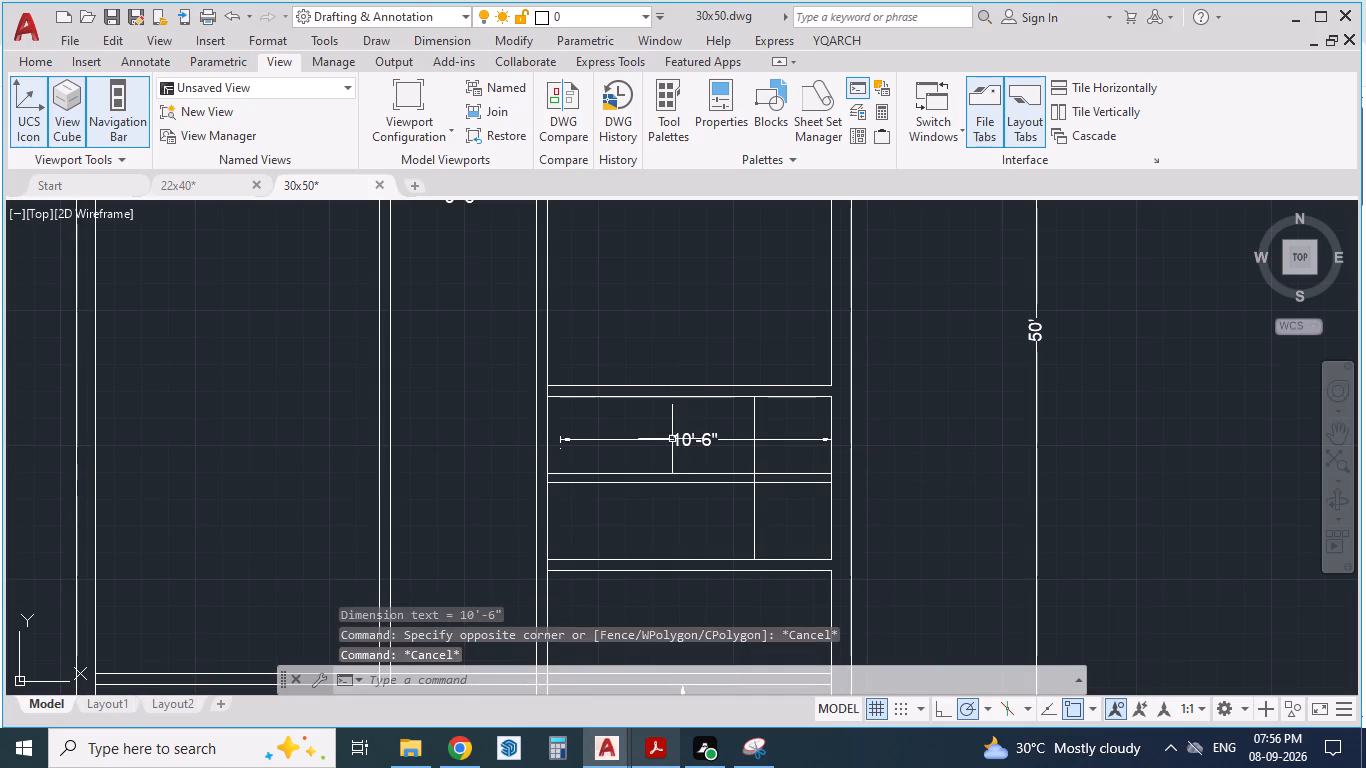
Offset the stair's landing line 10" toward the hall five times in succession to create the first tread lines.
{"action": "scroll", "coordinate": [671, 452], "scroll_direction": "up", "scroll_amount": 1}
{"action": "key", "text": "o"}
{"action": "key", "text": "Return"}
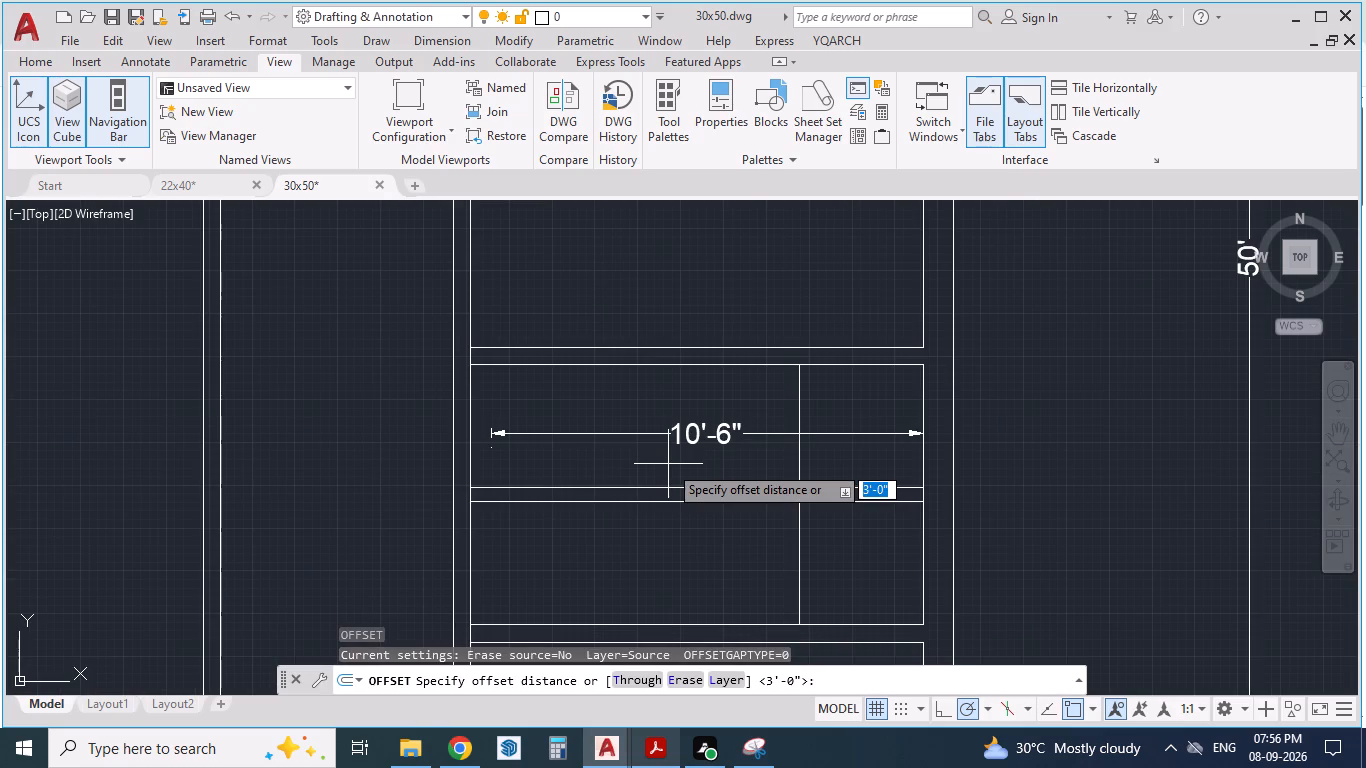
{"action": "type", "text": "10"}
{"action": "key", "text": "shift+quotedbl"}
{"action": "key", "text": "Return"}
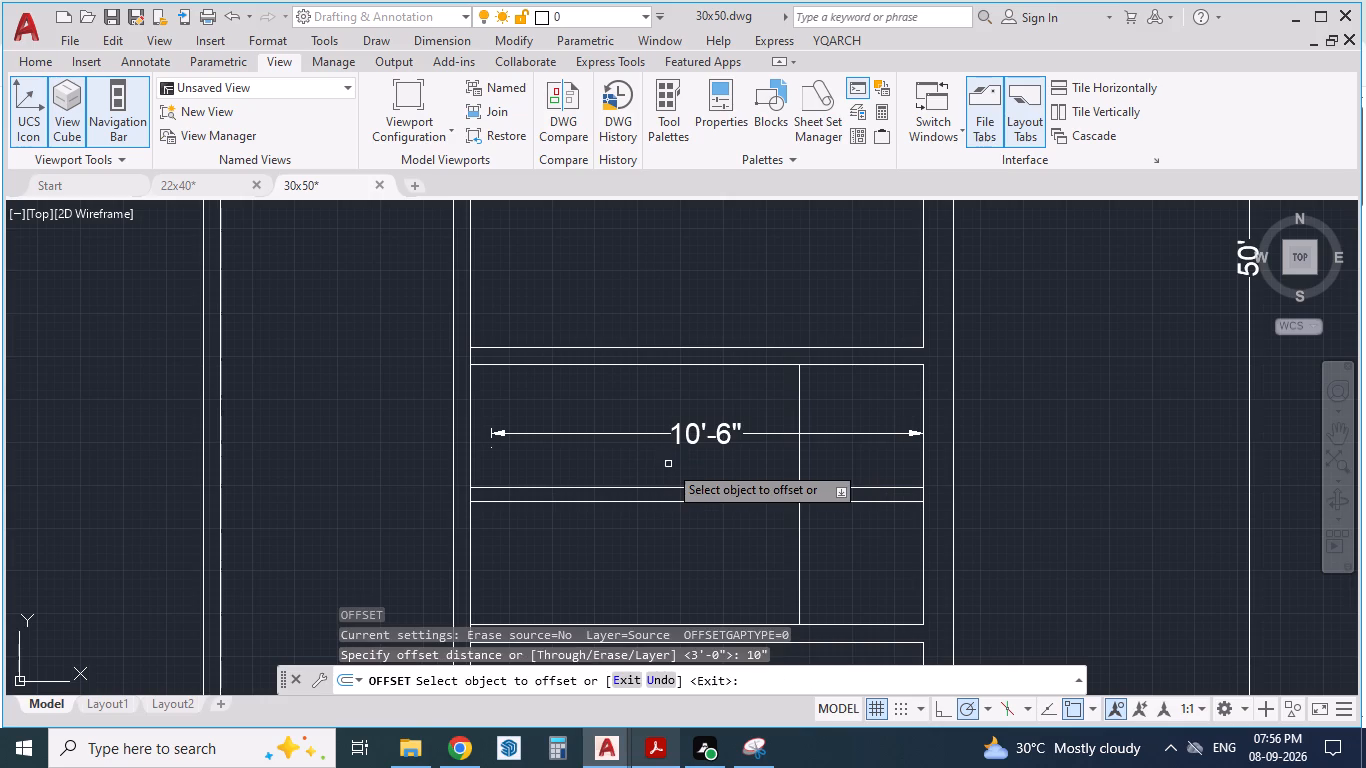
{"action": "left_click", "coordinate": [800, 405]}
{"action": "left_click", "coordinate": [673, 381]}
{"action": "left_click", "coordinate": [764, 404]}
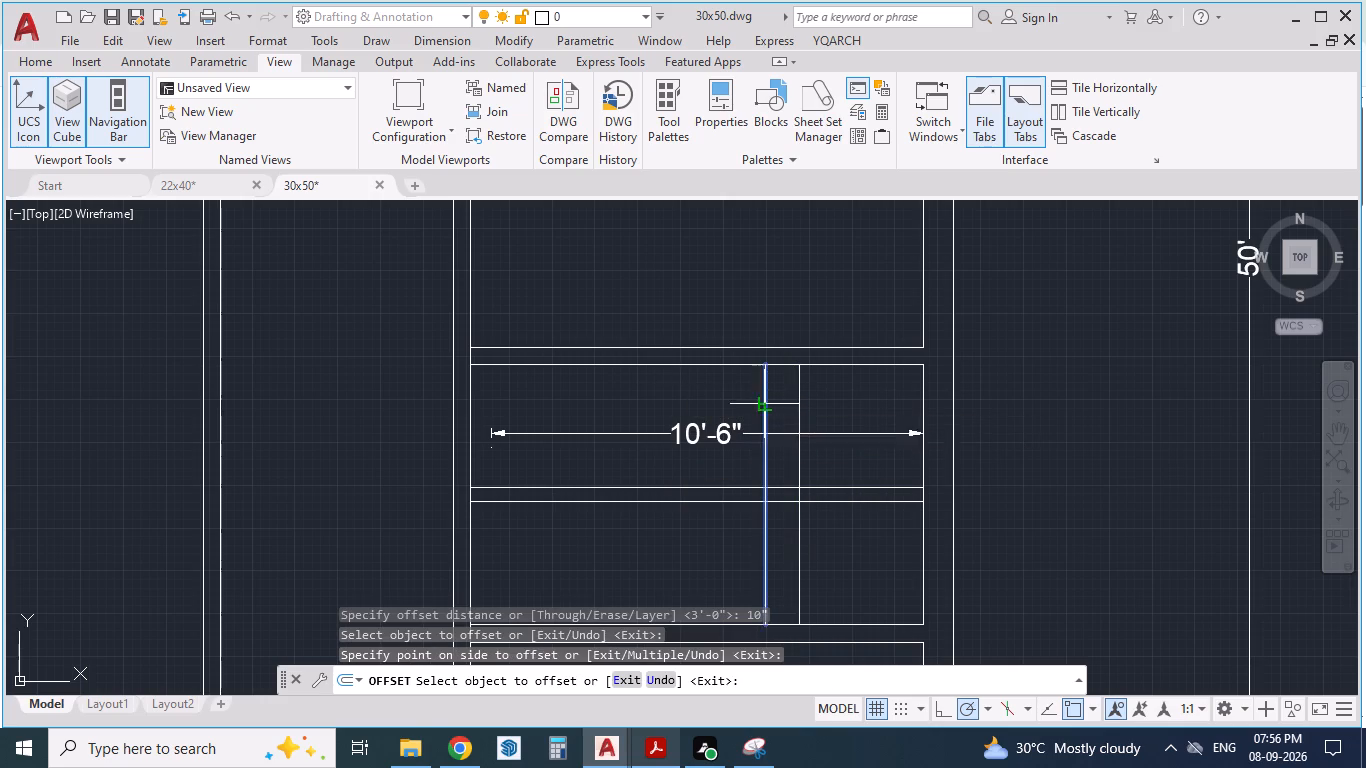
{"action": "left_click", "coordinate": [692, 388]}
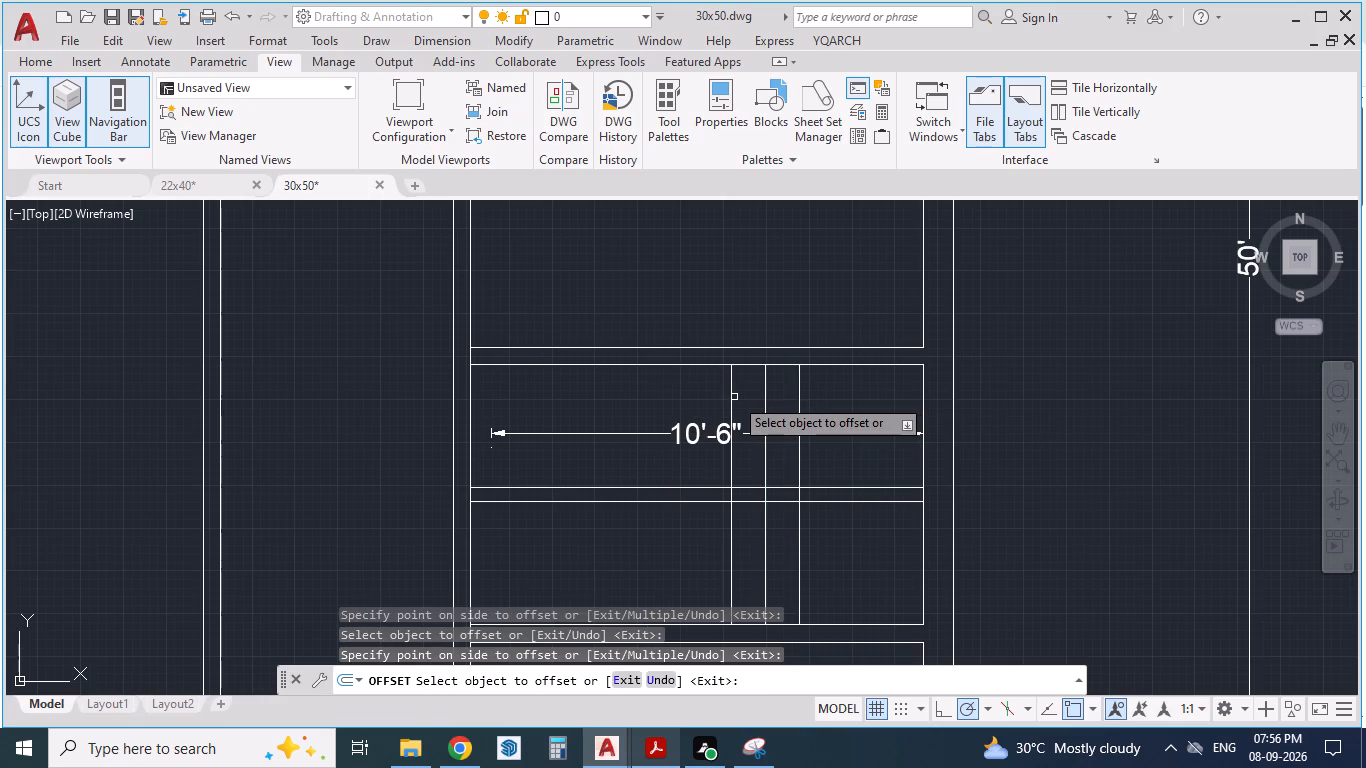
{"action": "left_click", "coordinate": [729, 397]}
{"action": "left_click", "coordinate": [621, 397]}
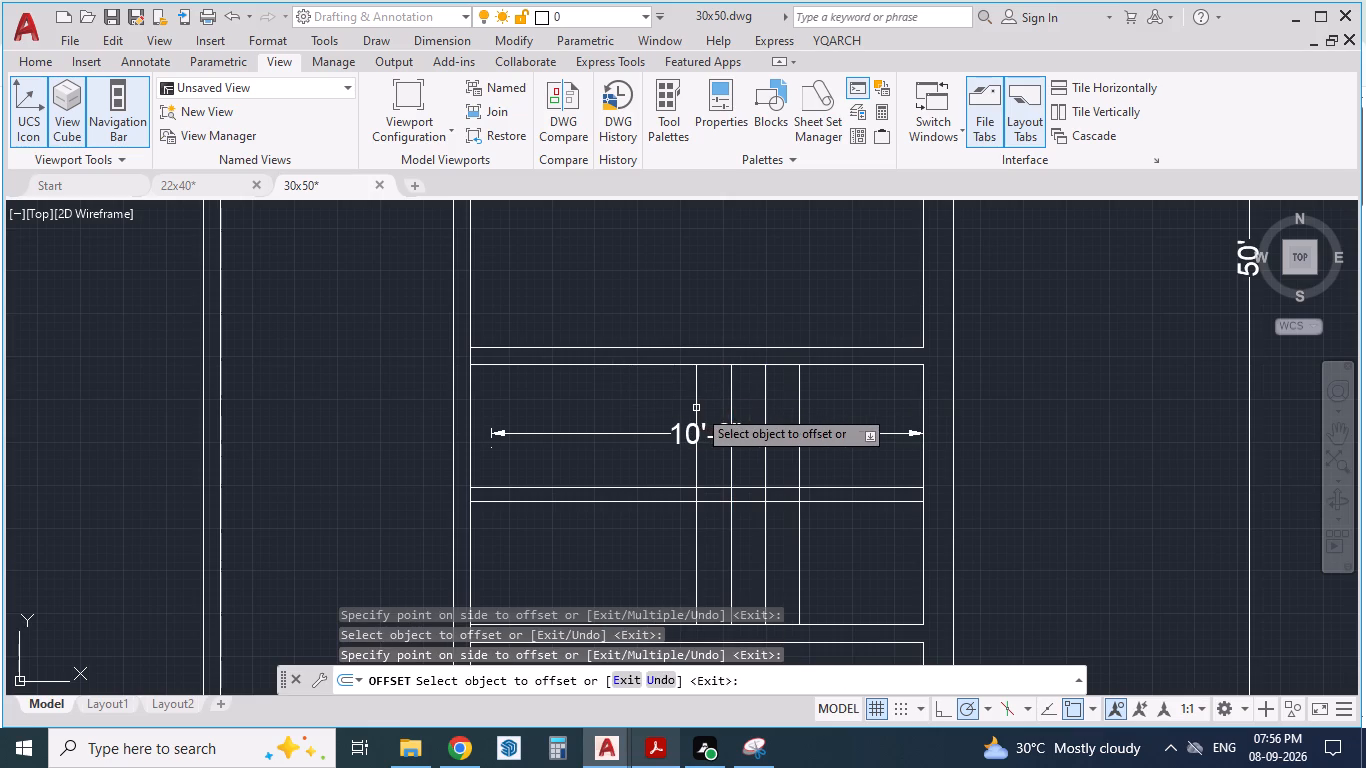
{"action": "left_click", "coordinate": [697, 408]}
{"action": "left_click", "coordinate": [636, 407]}
{"action": "left_click", "coordinate": [663, 399]}
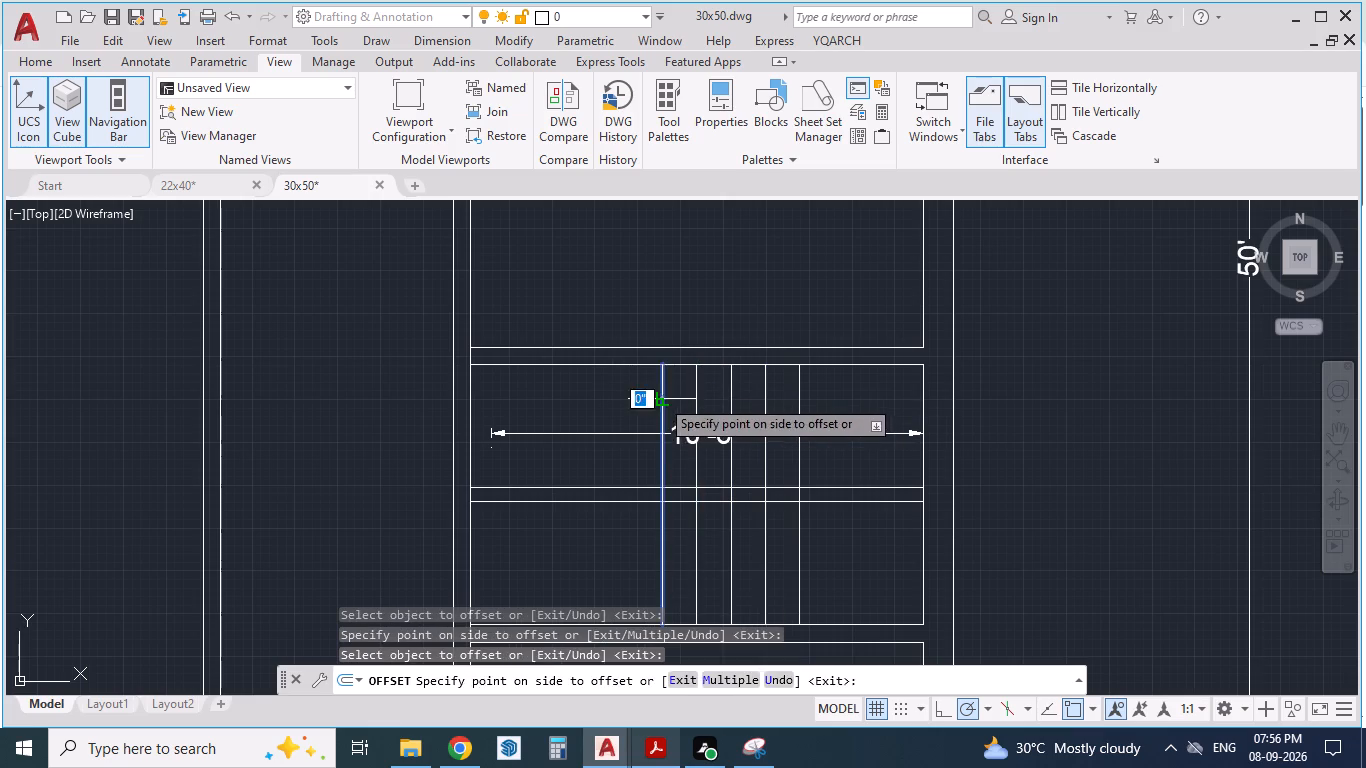
{"action": "left_click", "coordinate": [604, 385]}
Offset four more tread lines at 10" toward the hall, up to the 10'-6" dimension's end, checking against the PDF staircase.
{"action": "left_click", "coordinate": [628, 389]}
{"action": "left_click", "coordinate": [562, 386]}
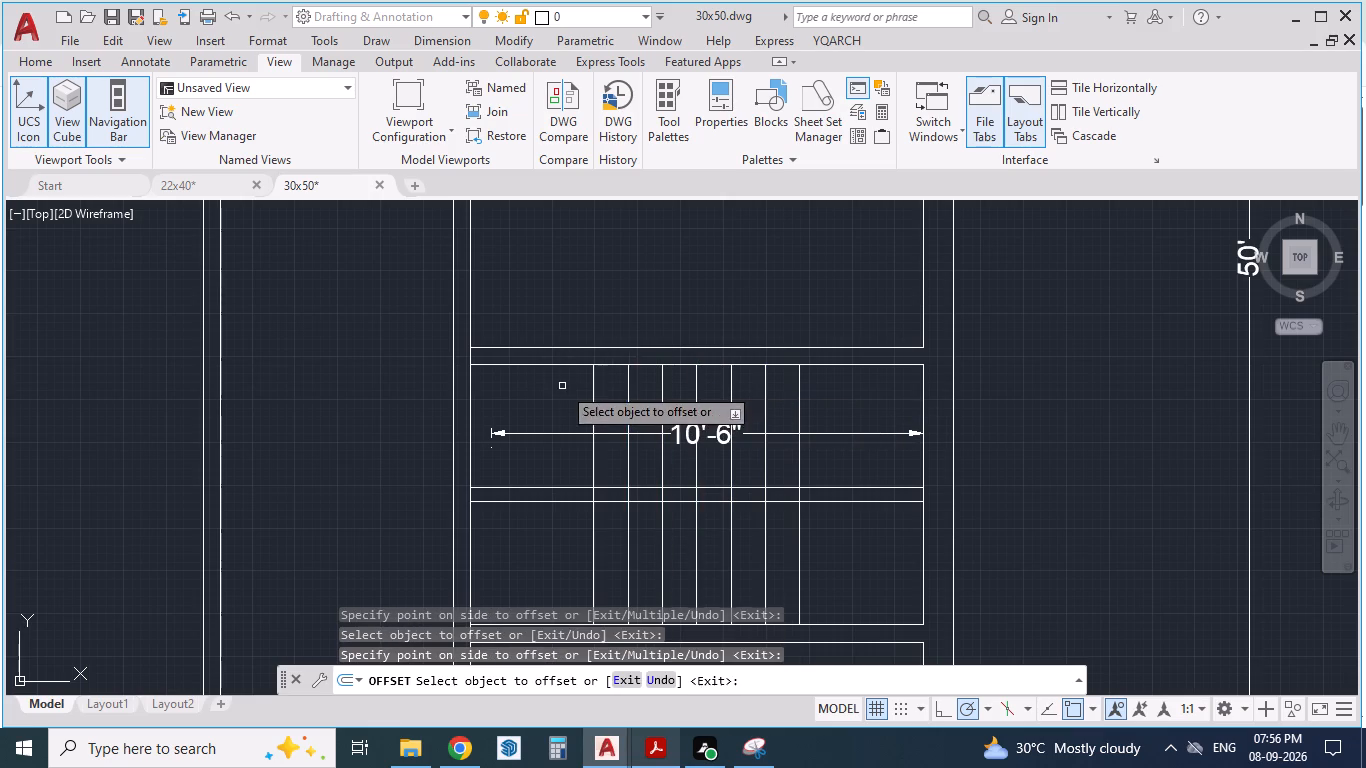
{"action": "left_click", "coordinate": [594, 396]}
{"action": "left_click", "coordinate": [536, 390]}
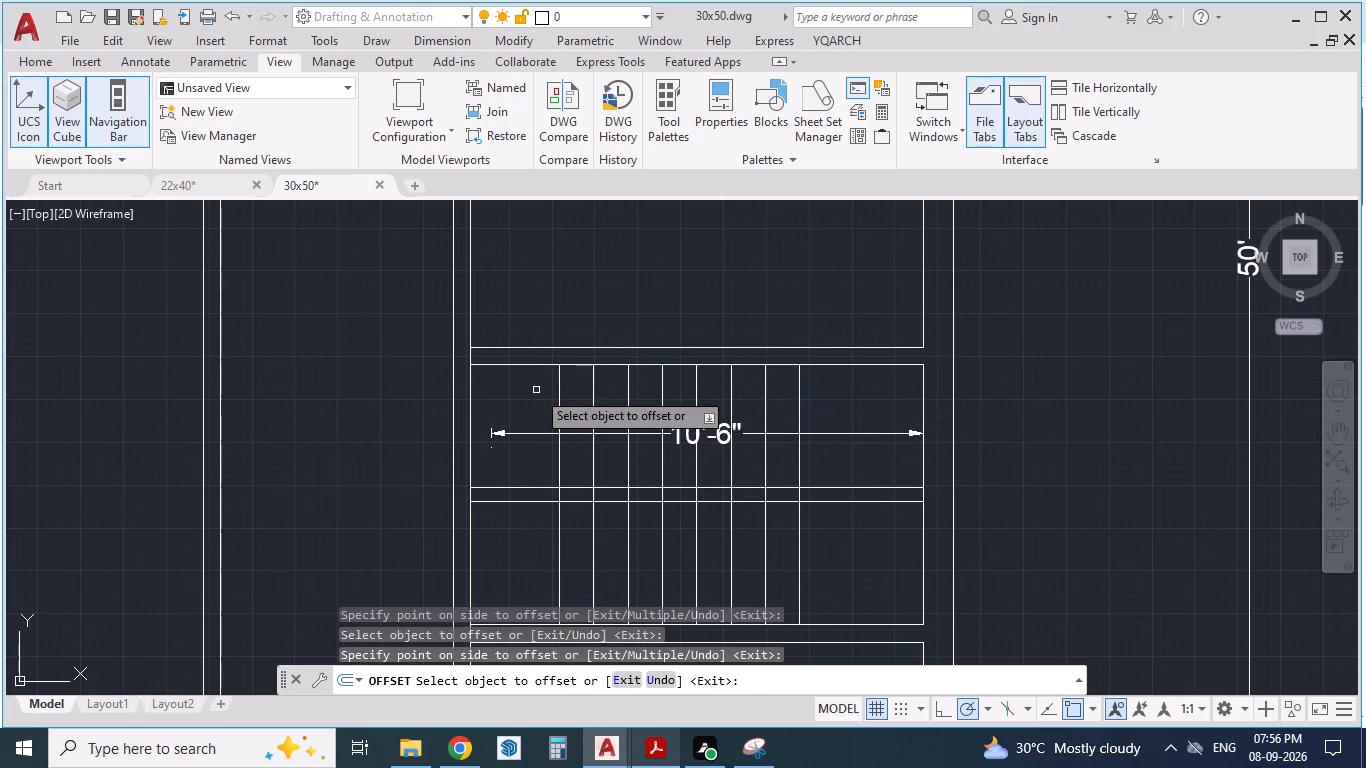
{"action": "left_click", "coordinate": [561, 397]}
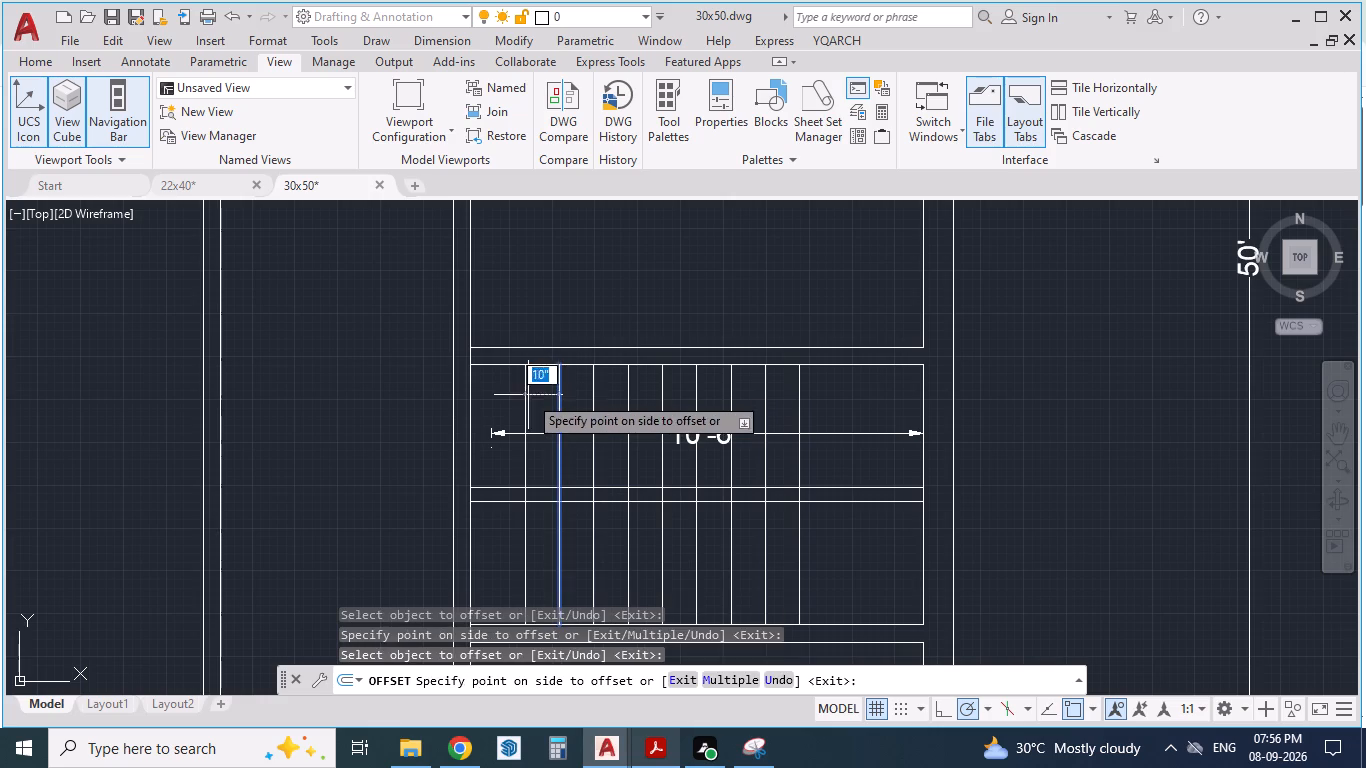
{"action": "left_click", "coordinate": [528, 395]}
{"action": "left_click", "coordinate": [654, 752]}
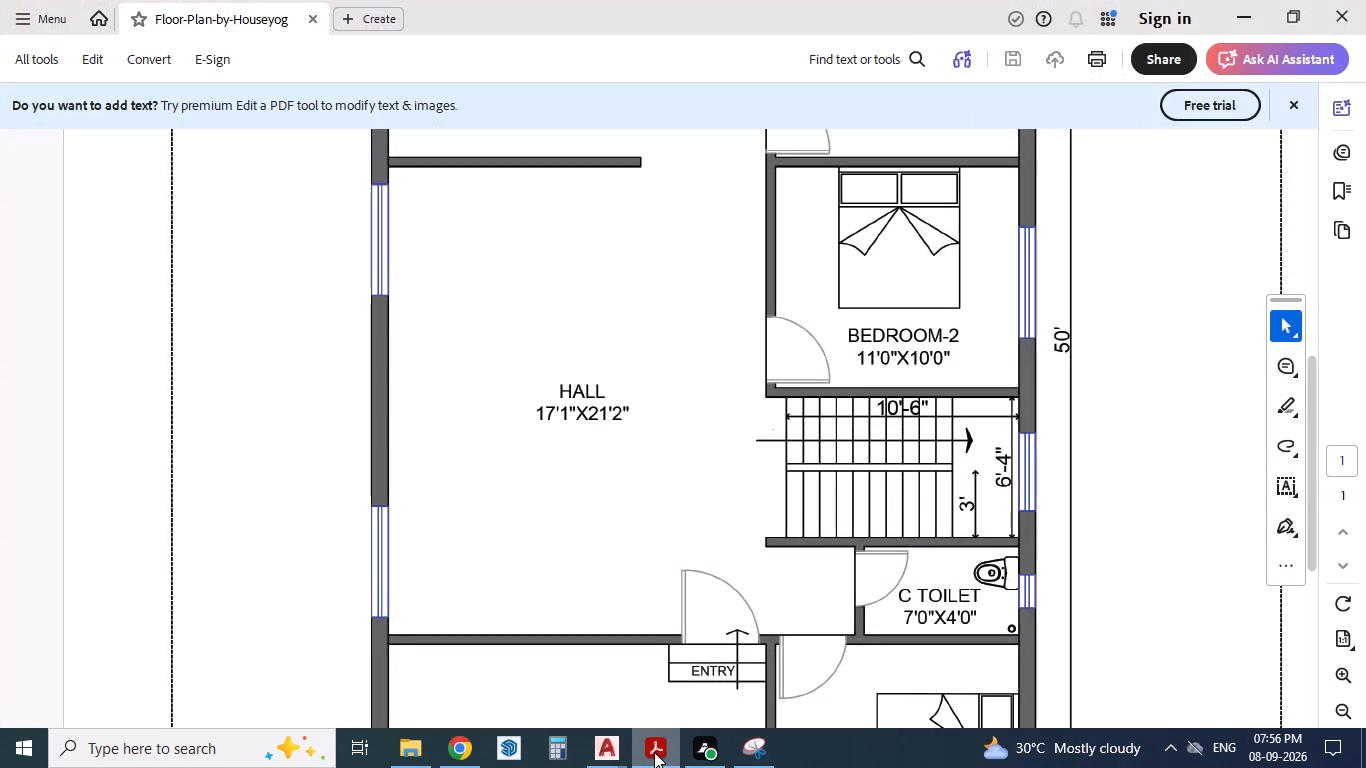
{"action": "left_click", "coordinate": [654, 752]}
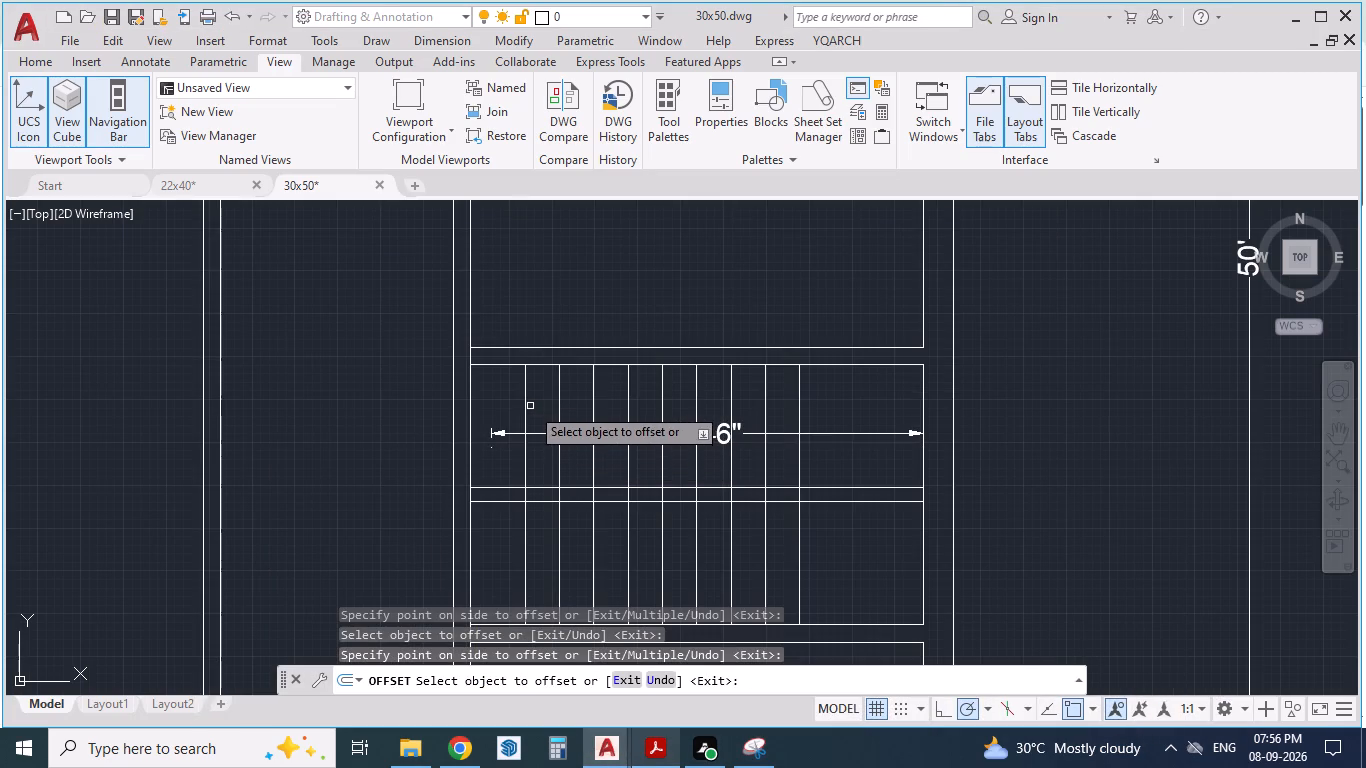
{"action": "left_click", "coordinate": [526, 403]}
{"action": "left_click", "coordinate": [480, 392]}
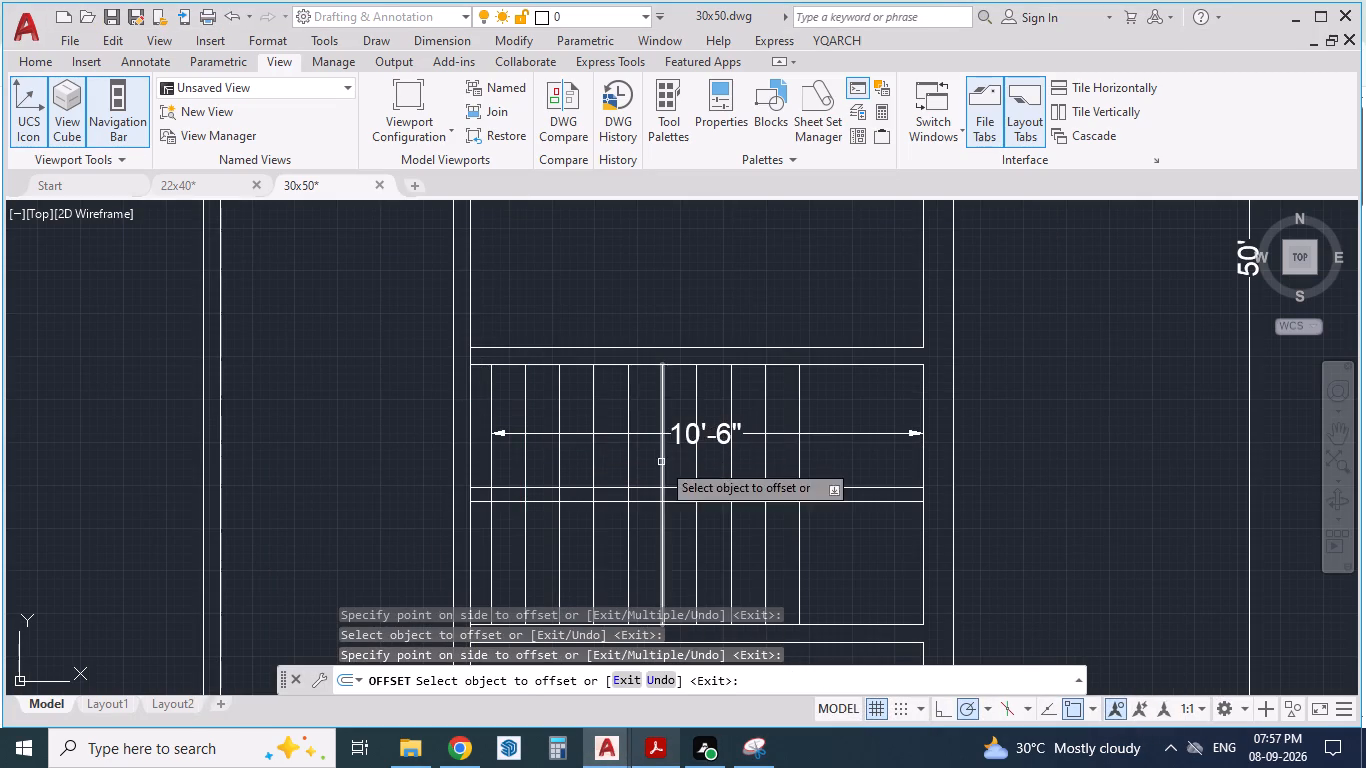
{"action": "scroll", "coordinate": [798, 403], "scroll_direction": "down", "scroll_amount": 1}
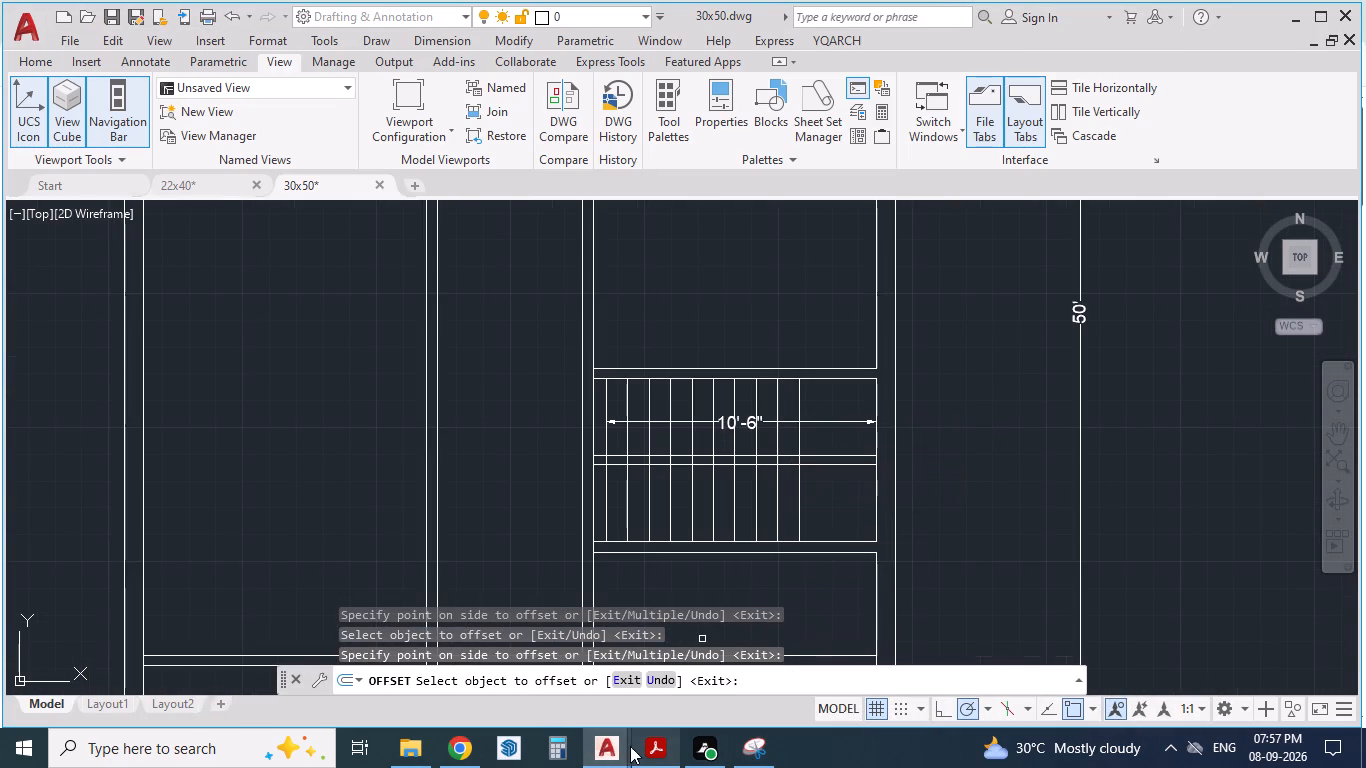
{"action": "left_click", "coordinate": [651, 754]}
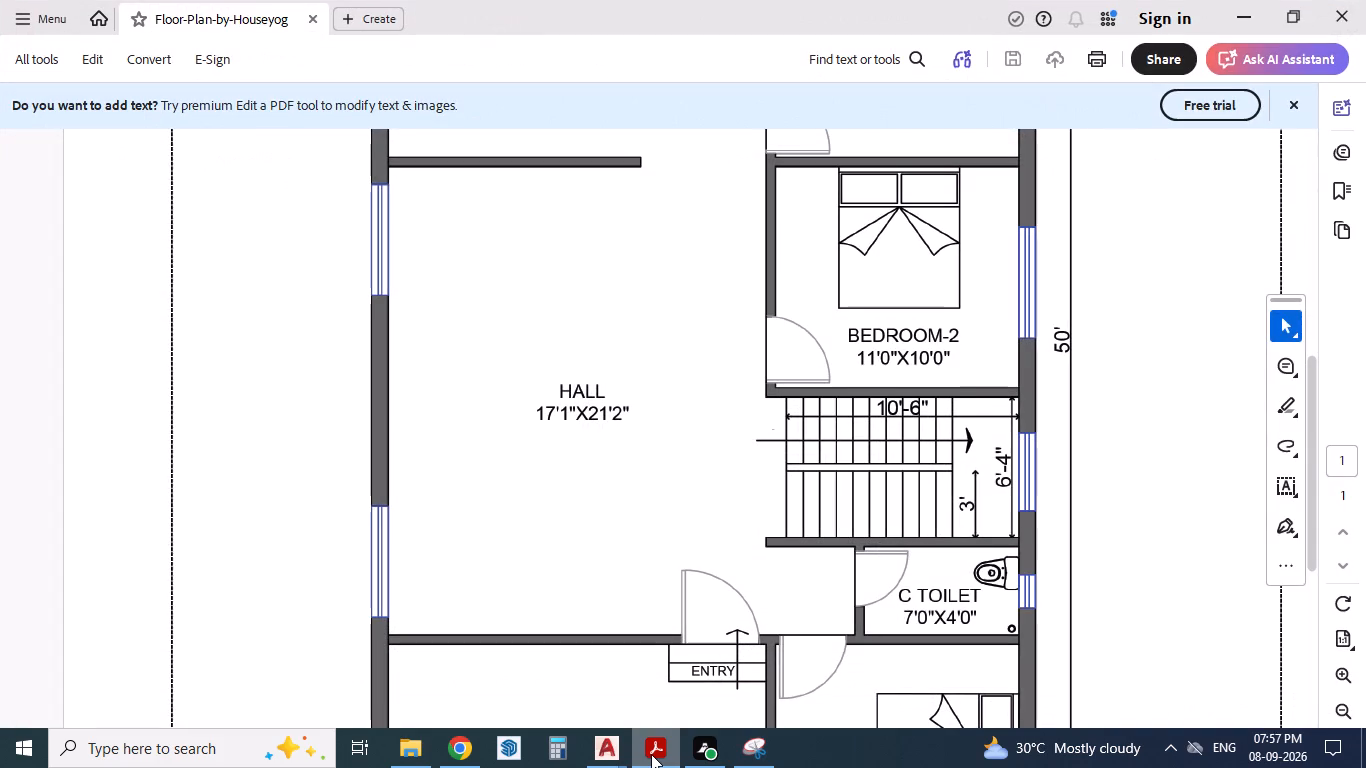
{"action": "left_click", "coordinate": [651, 754]}
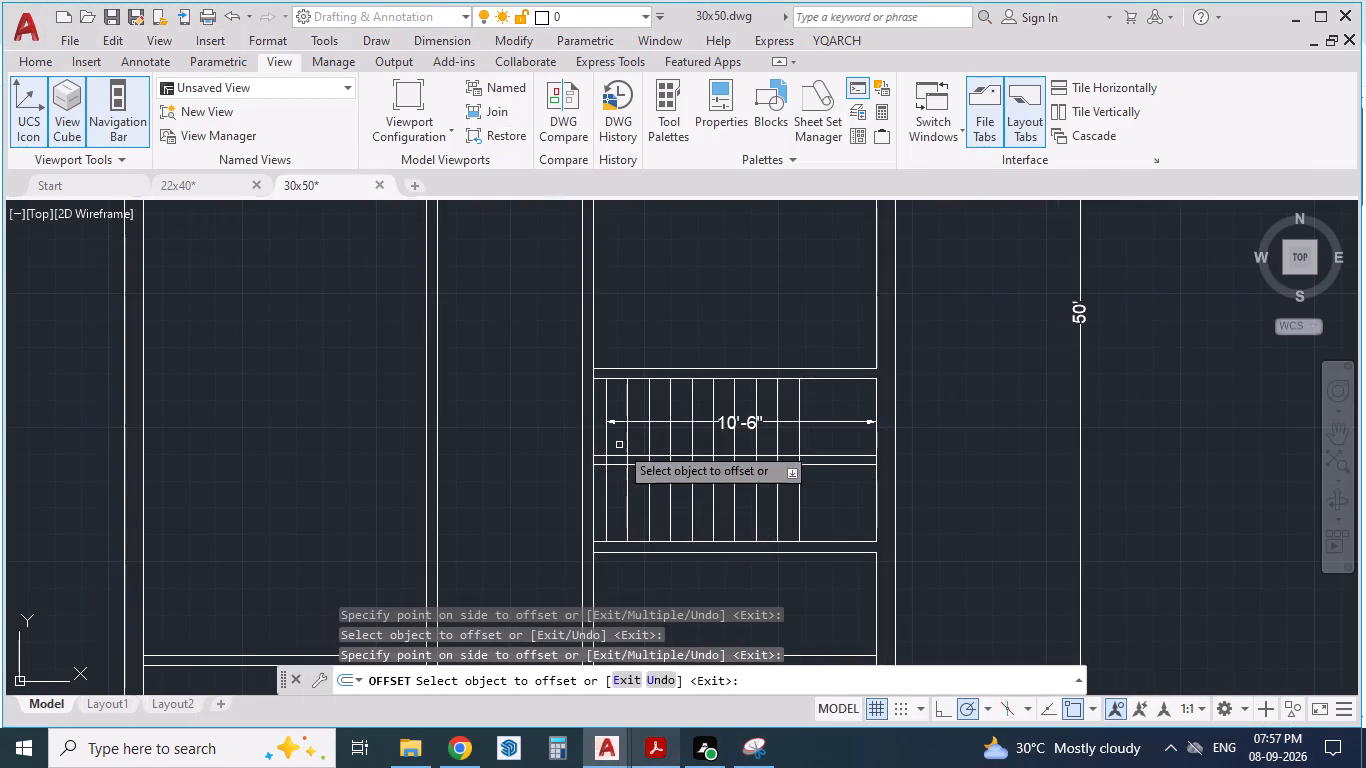
{"action": "scroll", "coordinate": [650, 499], "scroll_direction": "up", "scroll_amount": 2}
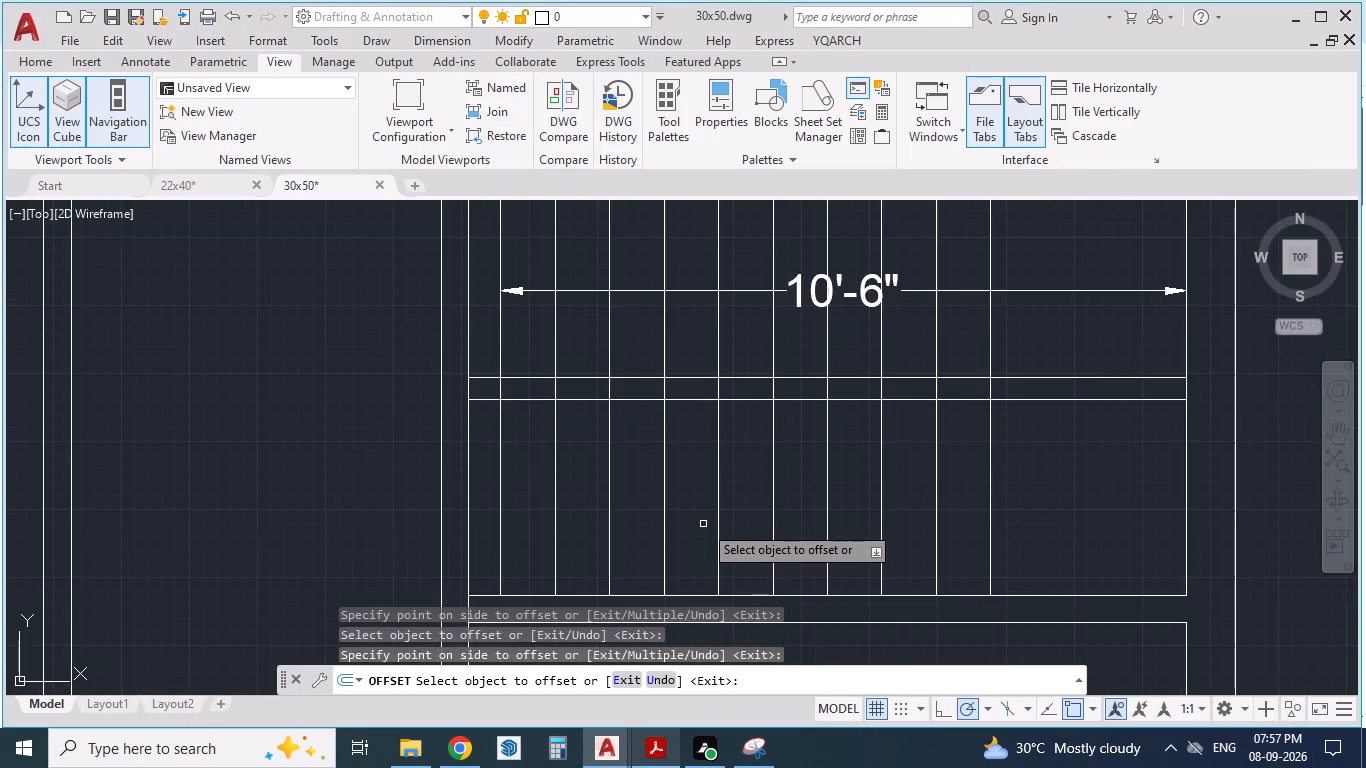
{"action": "key", "text": "Escape"}
{"action": "key", "text": "Escape"}
Trim all the vertical tread lines between the two horizontal lines that separate the stair flights.
{"action": "type", "text": "TR"}
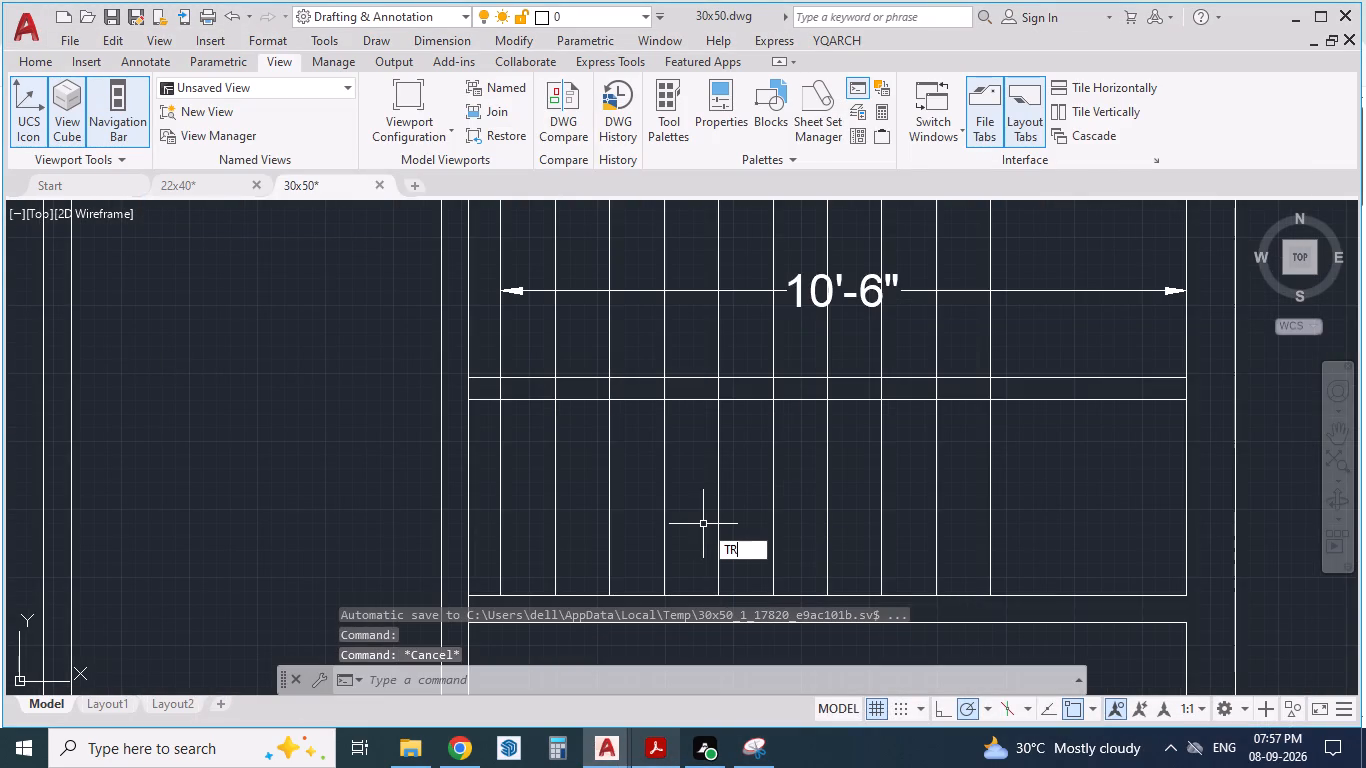
{"action": "key", "text": "Return"}
{"action": "scroll", "coordinate": [554, 382], "scroll_direction": "up", "scroll_amount": 1}
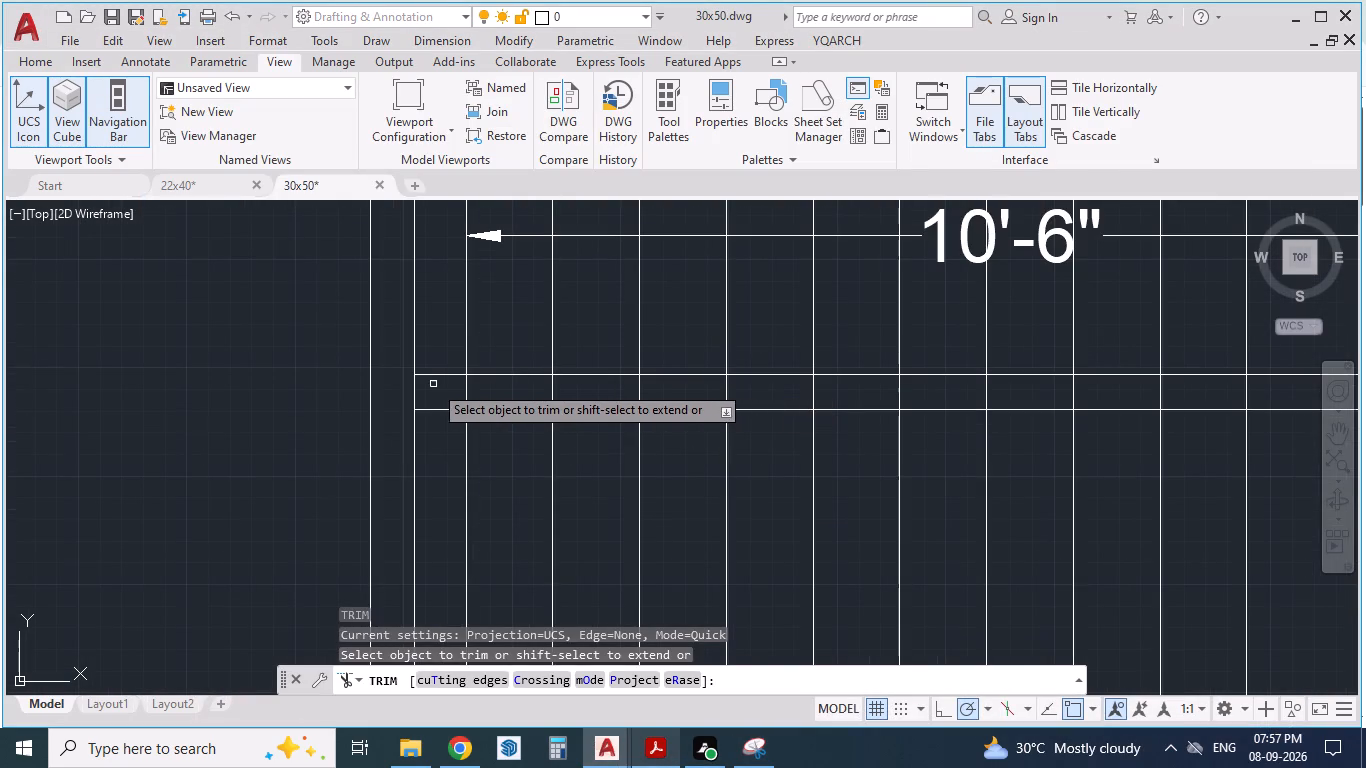
{"action": "left_click_drag", "start_coordinate": [436, 387], "coordinate": [573, 399]}
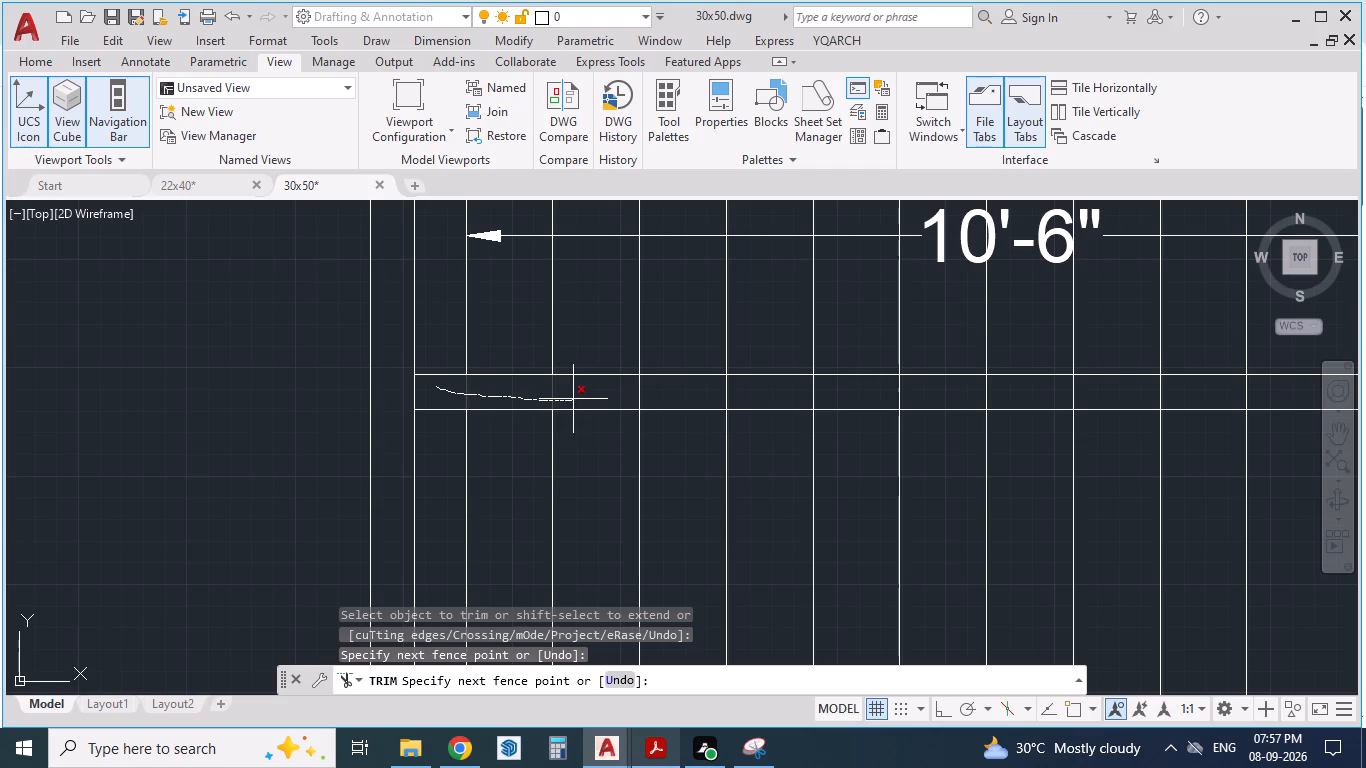
{"action": "left_click_drag", "start_coordinate": [573, 399], "coordinate": [940, 391]}
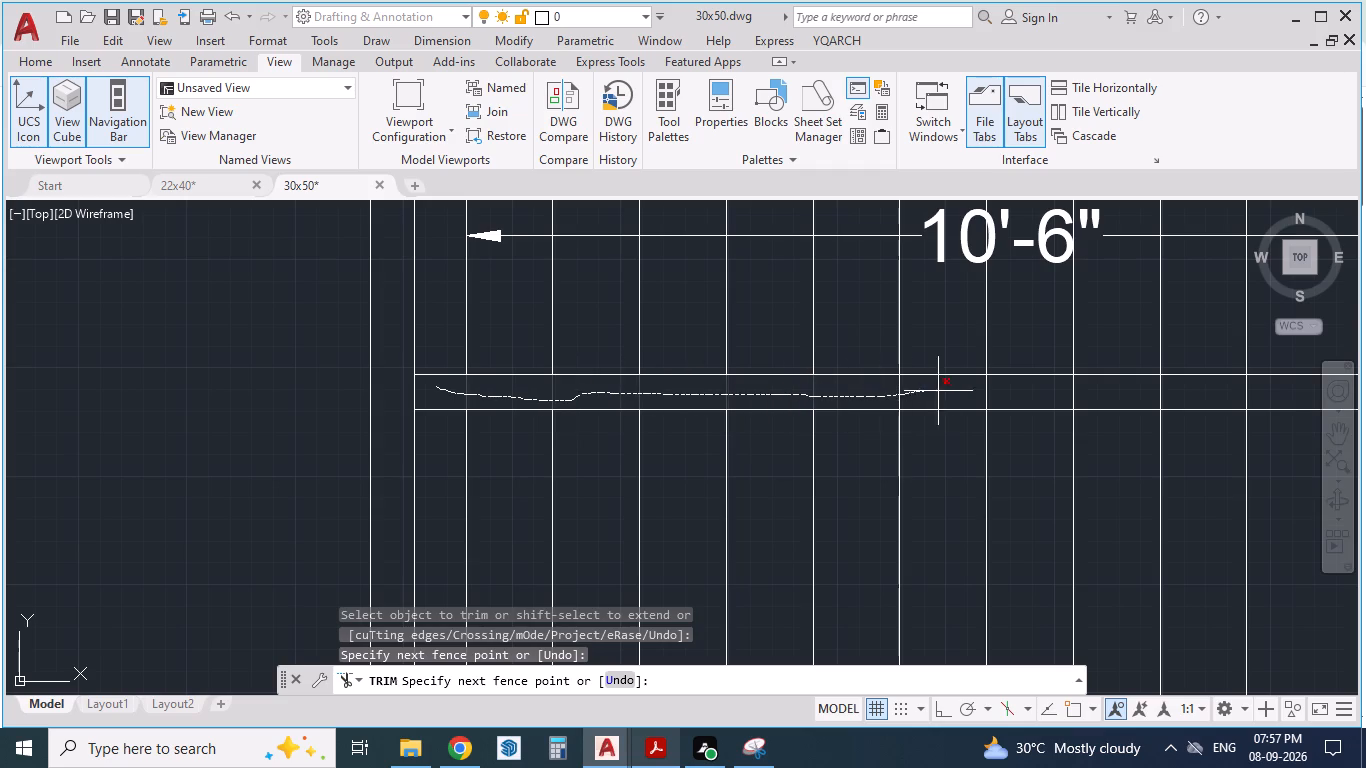
{"action": "left_click_drag", "start_coordinate": [940, 391], "coordinate": [1257, 393]}
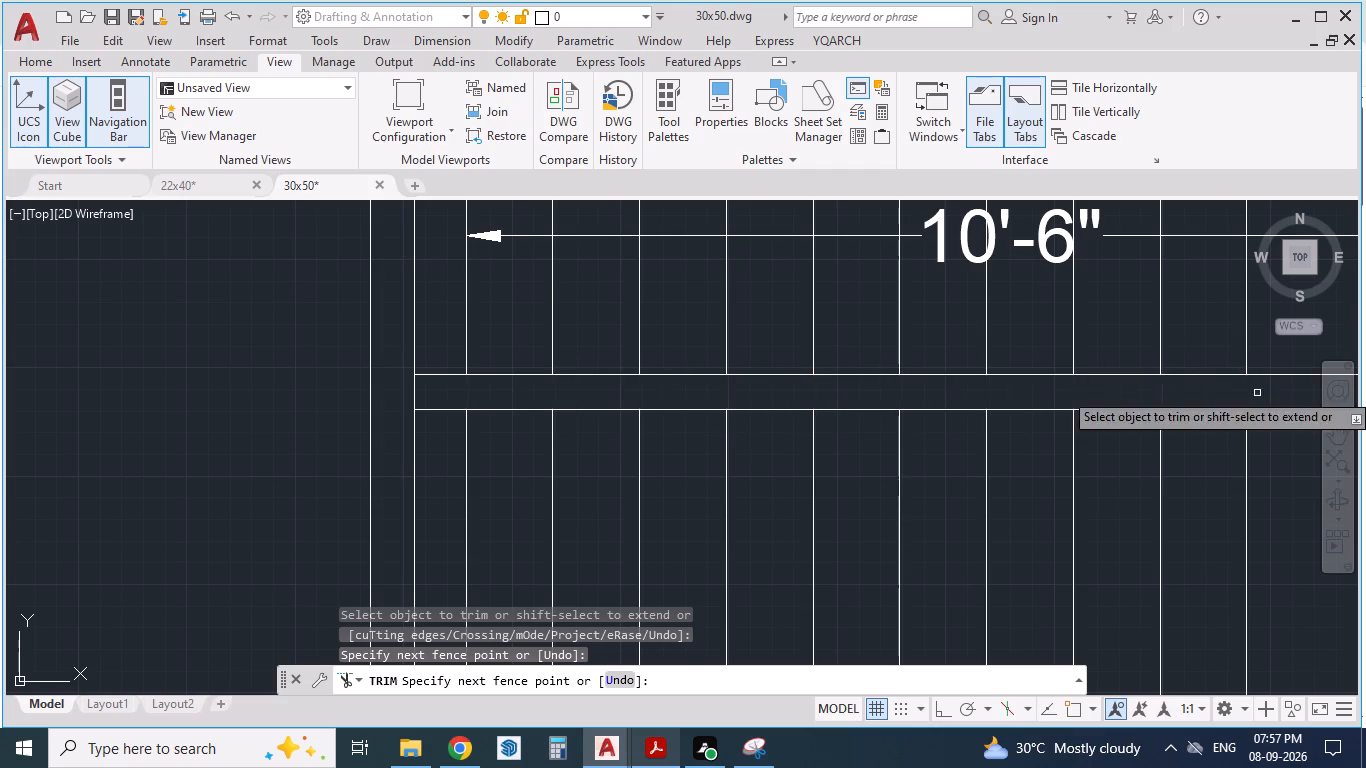
{"action": "scroll", "coordinate": [550, 372], "scroll_direction": "down", "scroll_amount": 2}
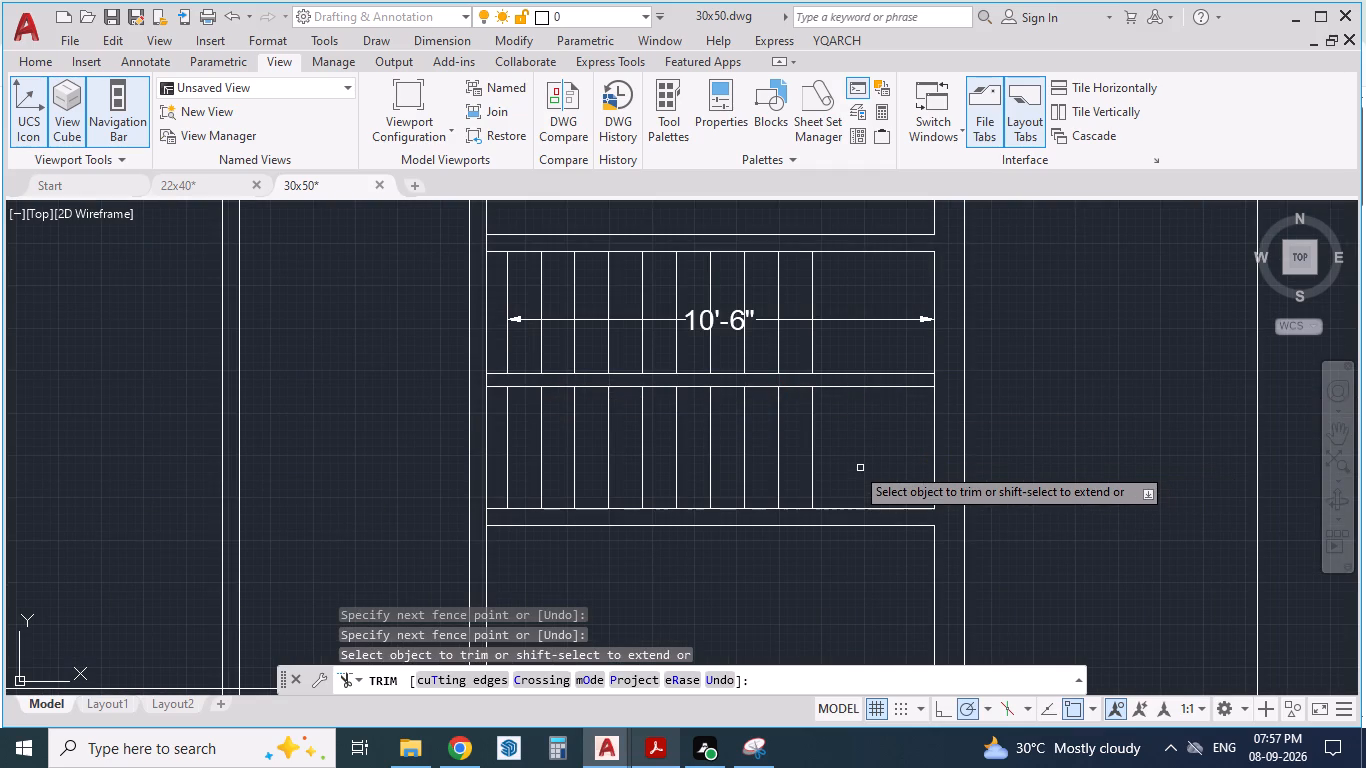
{"action": "key", "text": "Escape"}
{"action": "key", "text": "Escape"}
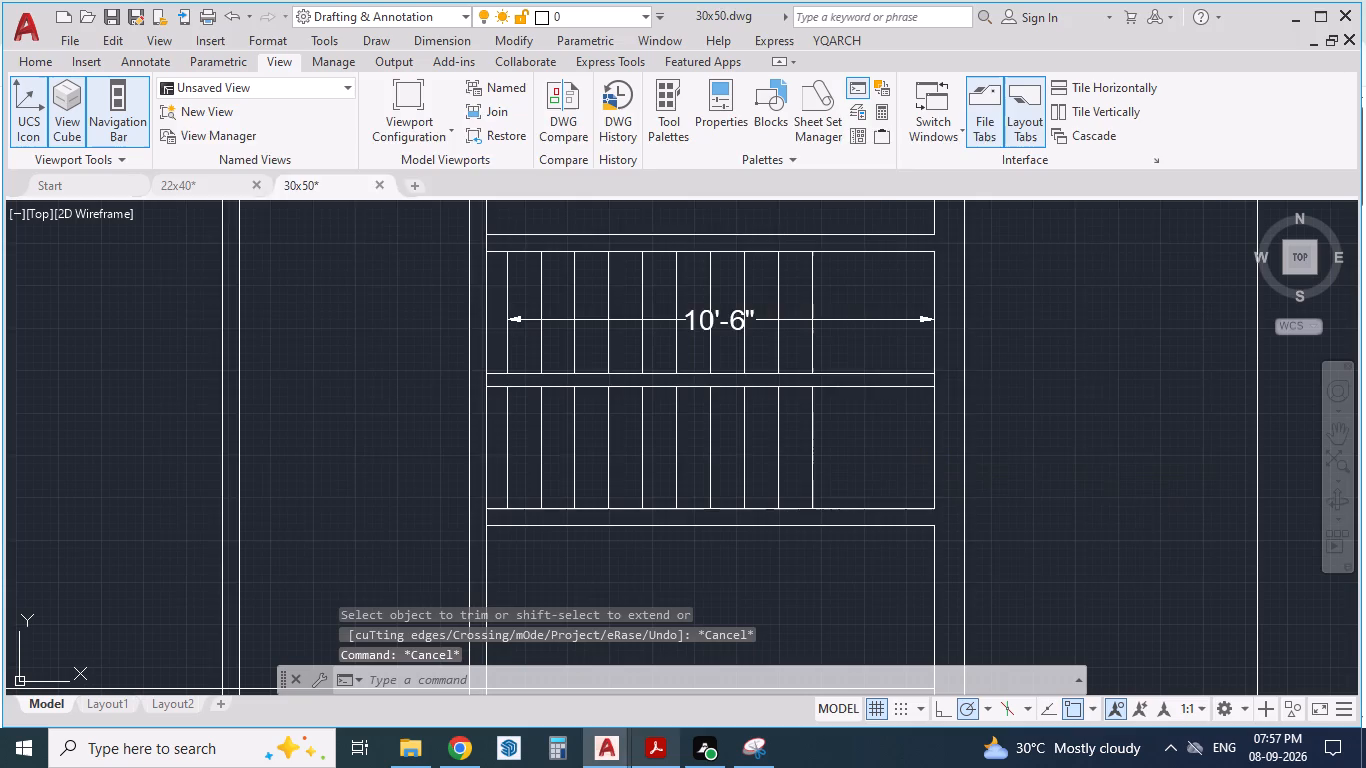
Check the PDF staircase, and extend both lines of the wall between Bedroom-2 and the stairs to the hall wall's outer line.
{"action": "key", "text": "alt+Tab"}
{"action": "key", "text": "alt+Tab"}
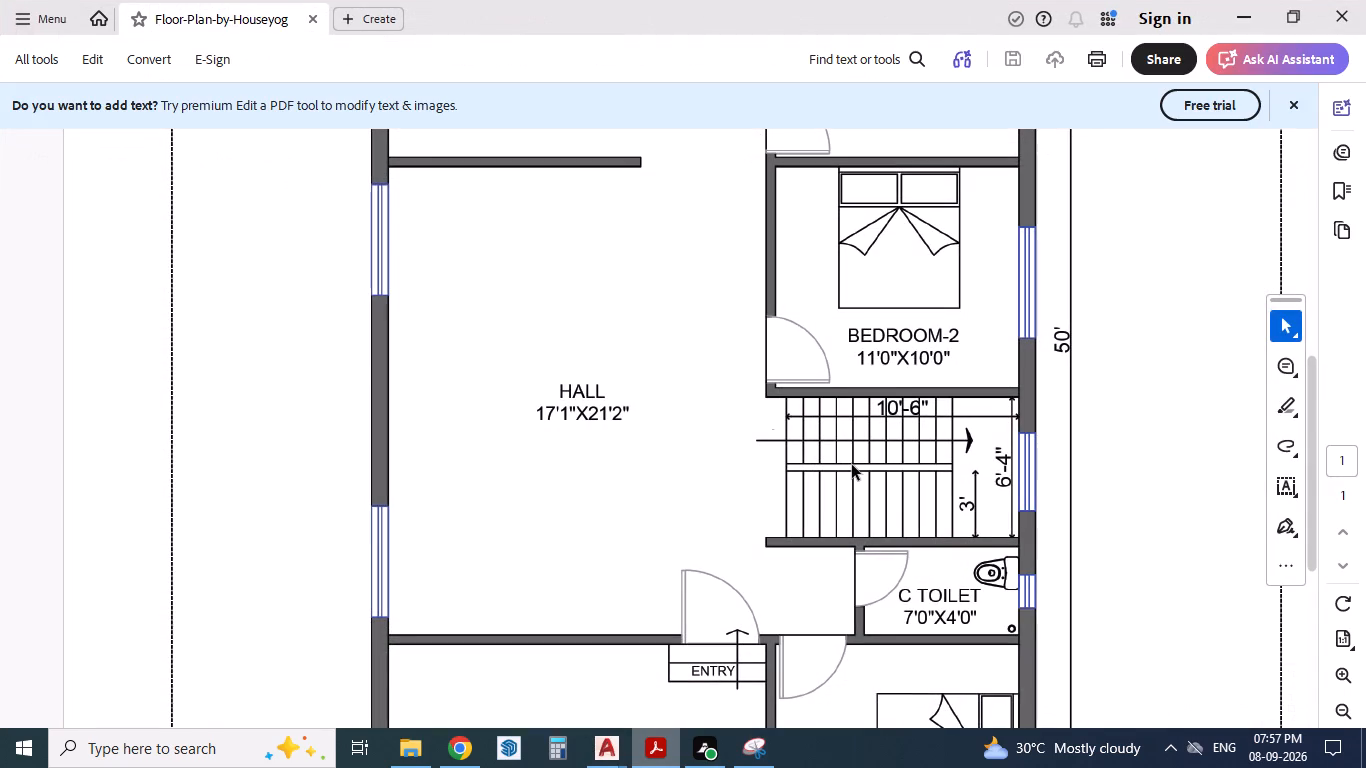
{"action": "key", "text": "alt+Tab"}
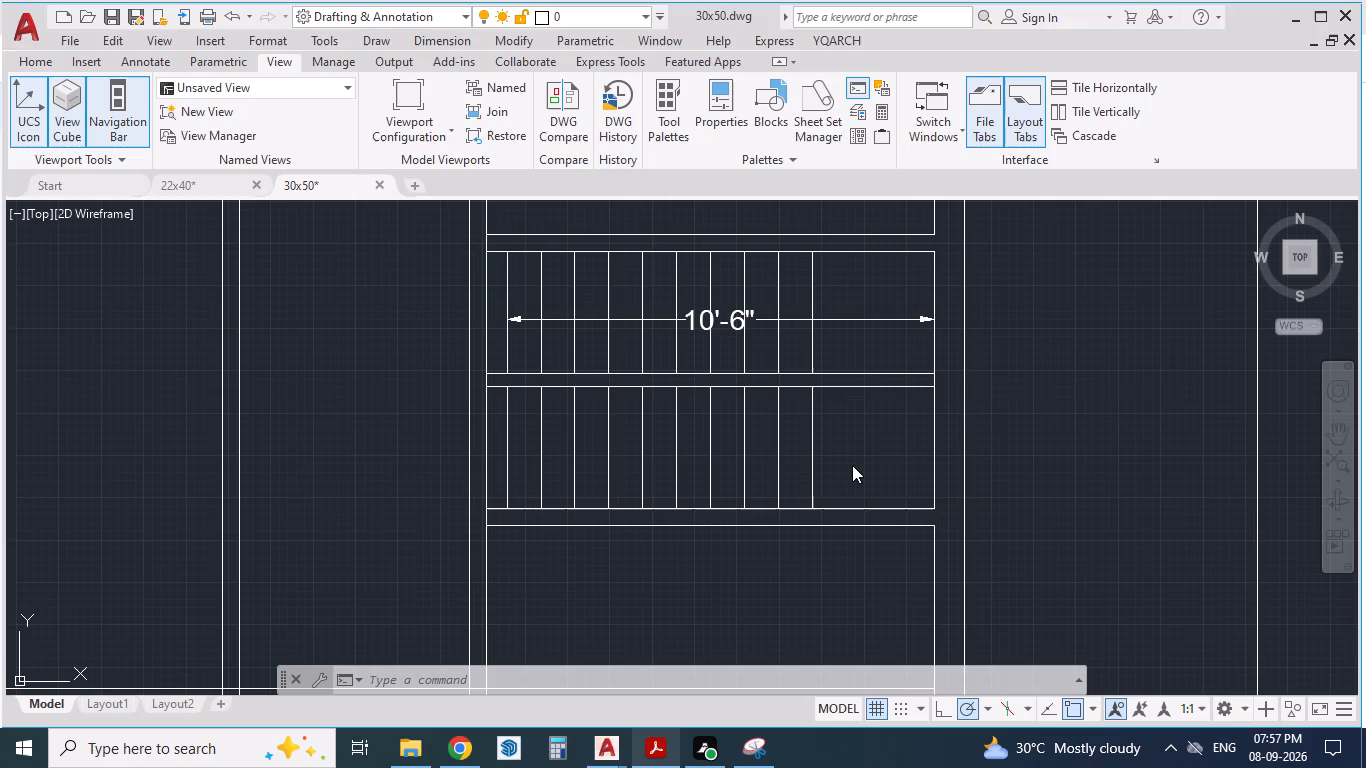
{"action": "scroll", "coordinate": [689, 476], "scroll_direction": "down", "scroll_amount": 1}
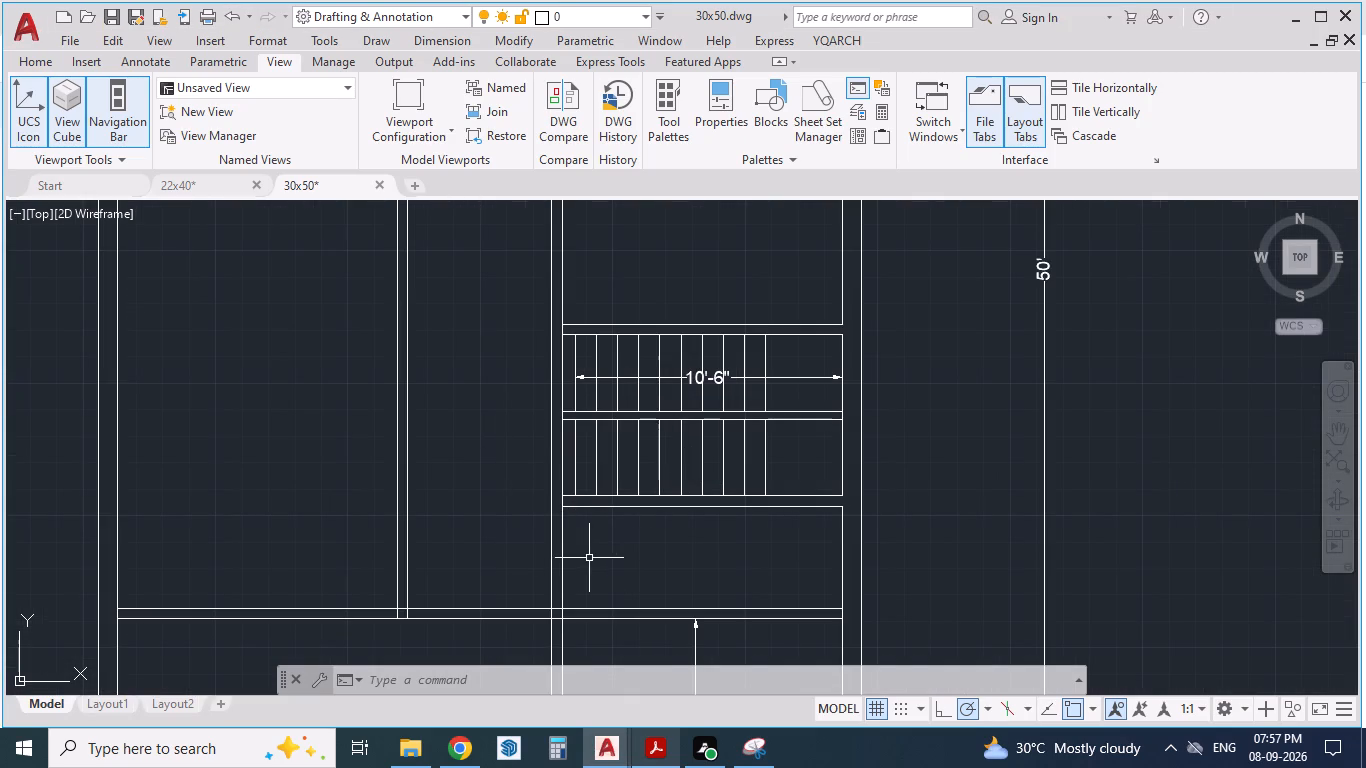
{"action": "key", "text": "alt+Tab"}
{"action": "key", "text": "alt+Tab"}
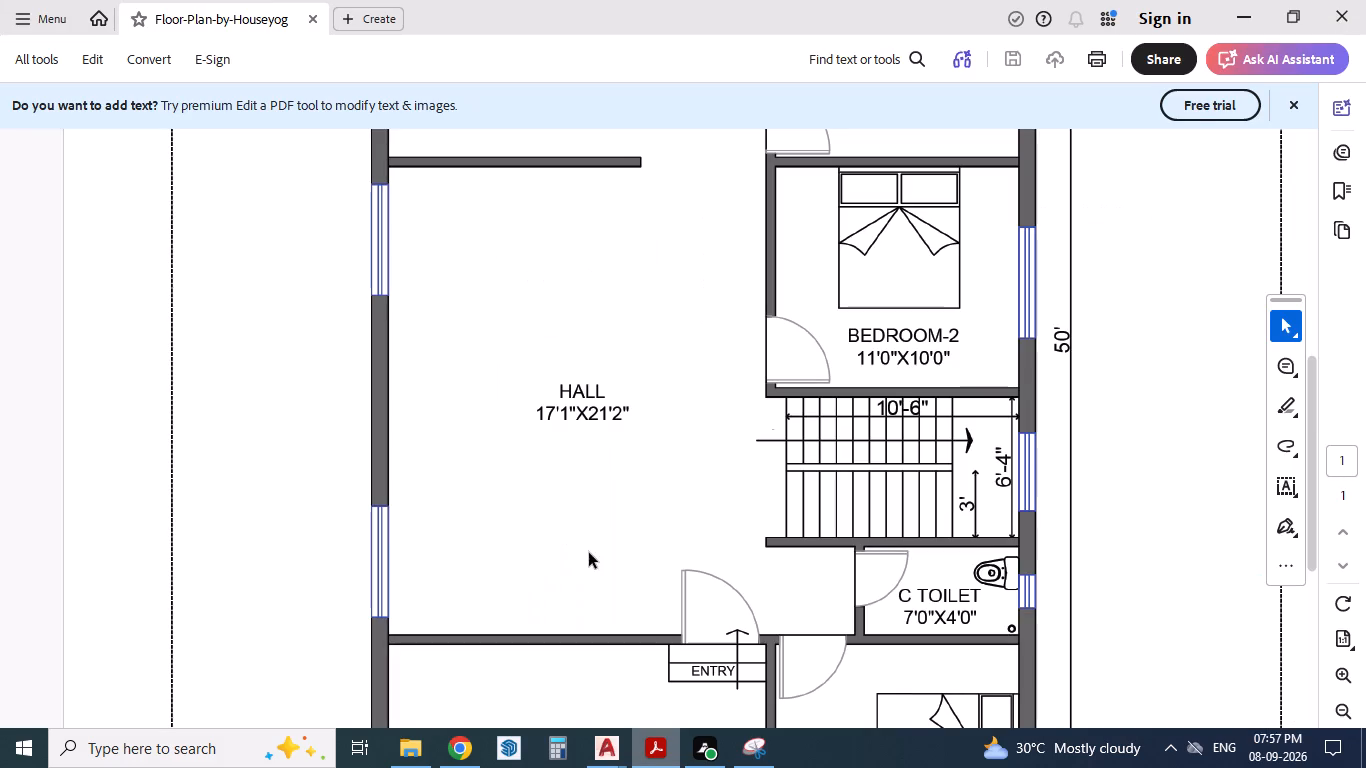
{"action": "key", "text": "alt+Tab"}
{"action": "scroll", "coordinate": [502, 330], "scroll_direction": "up", "scroll_amount": 1}
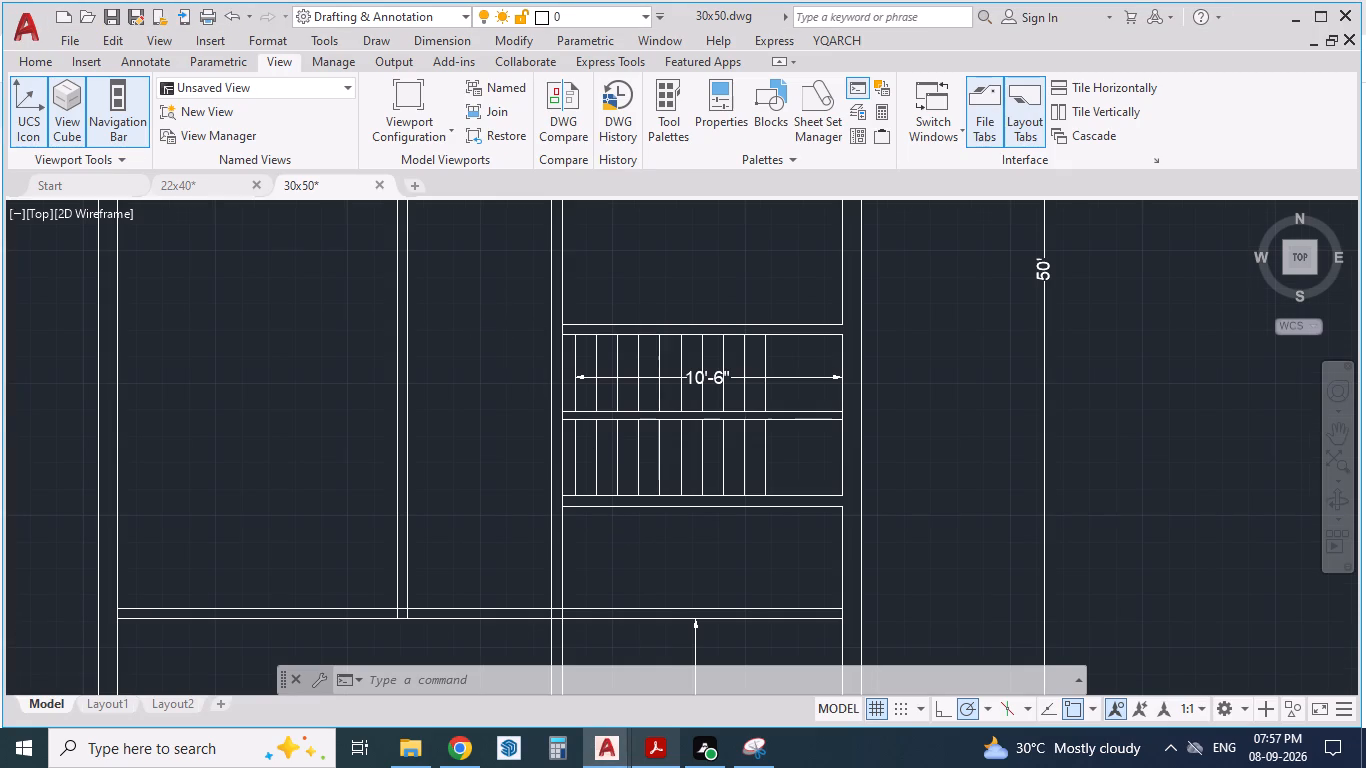
{"action": "type", "text": "EX"}
{"action": "key", "text": "Return"}
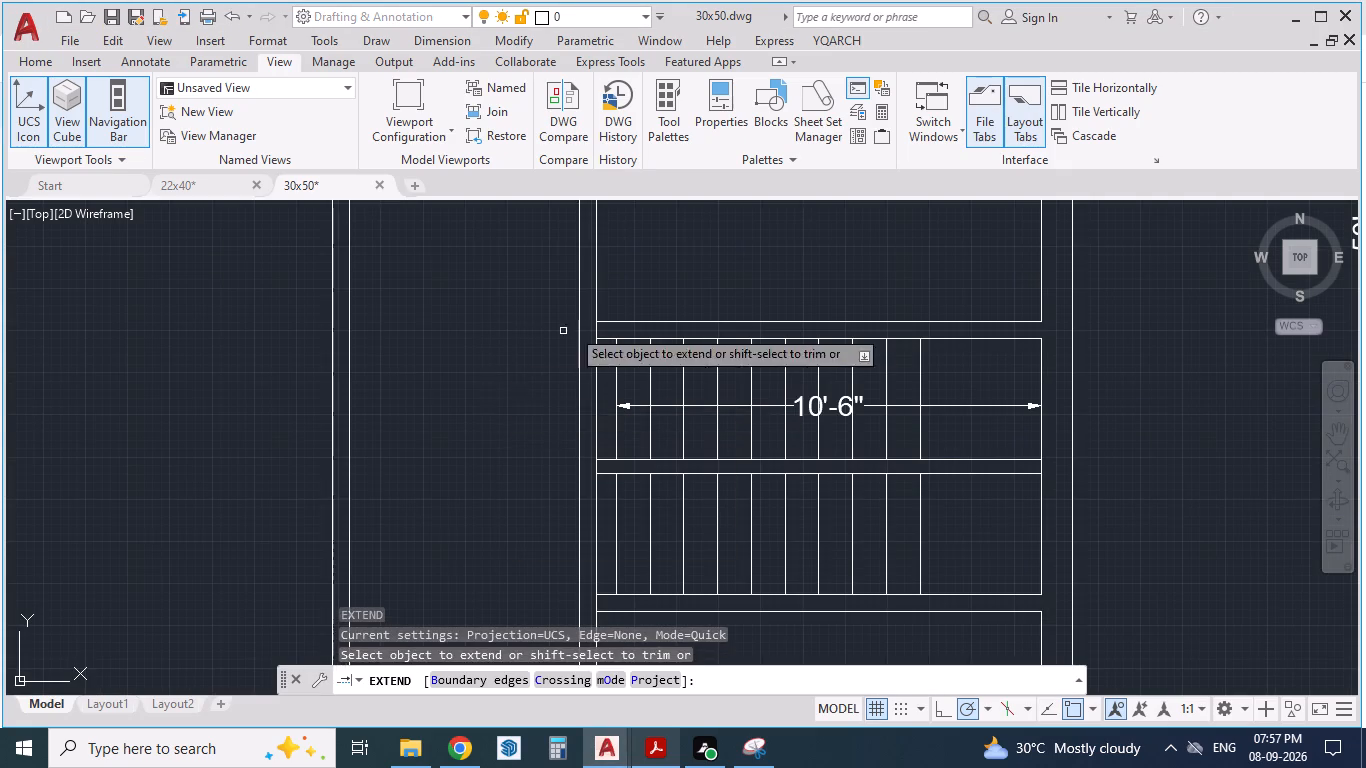
{"action": "scroll", "coordinate": [599, 323], "scroll_direction": "up", "scroll_amount": 1}
{"action": "left_click", "coordinate": [631, 317]}
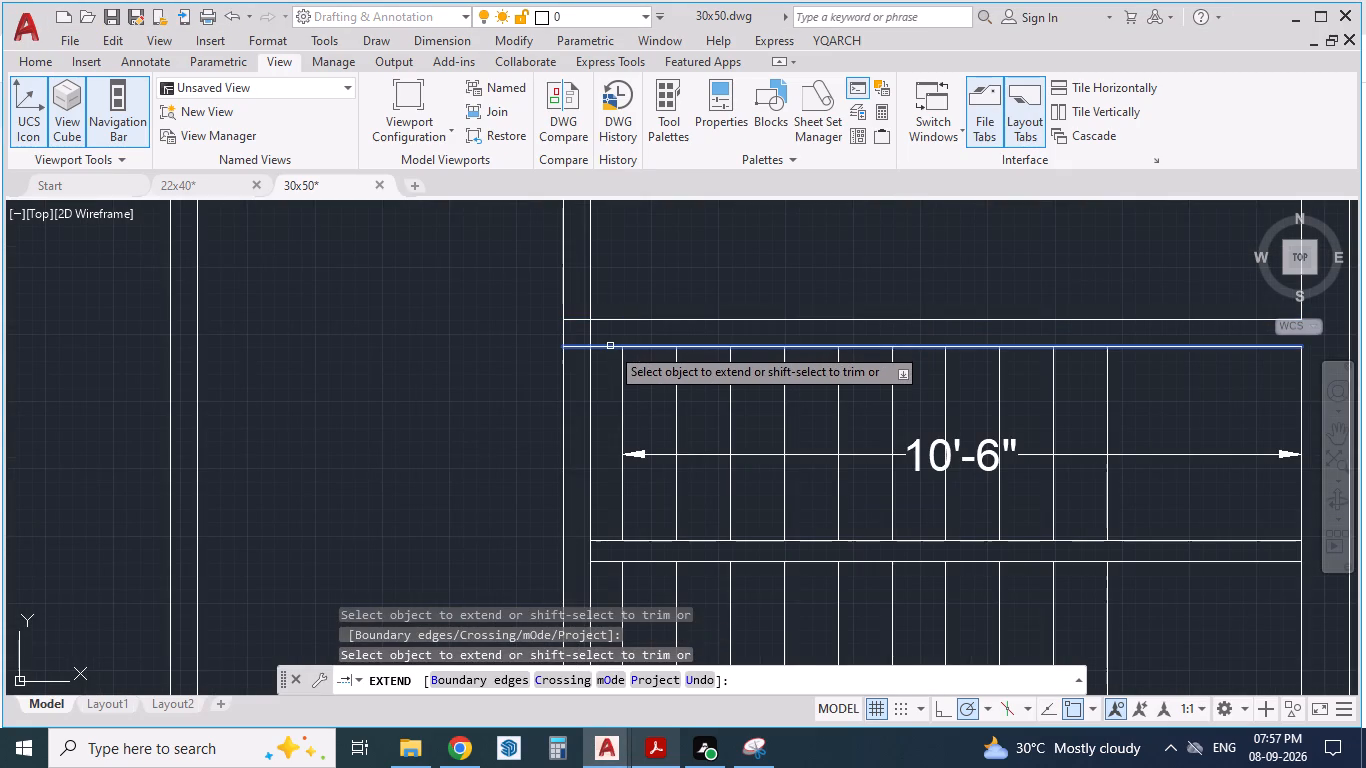
{"action": "left_click", "coordinate": [610, 346]}
{"action": "scroll", "coordinate": [591, 258], "scroll_direction": "down", "scroll_amount": 1}
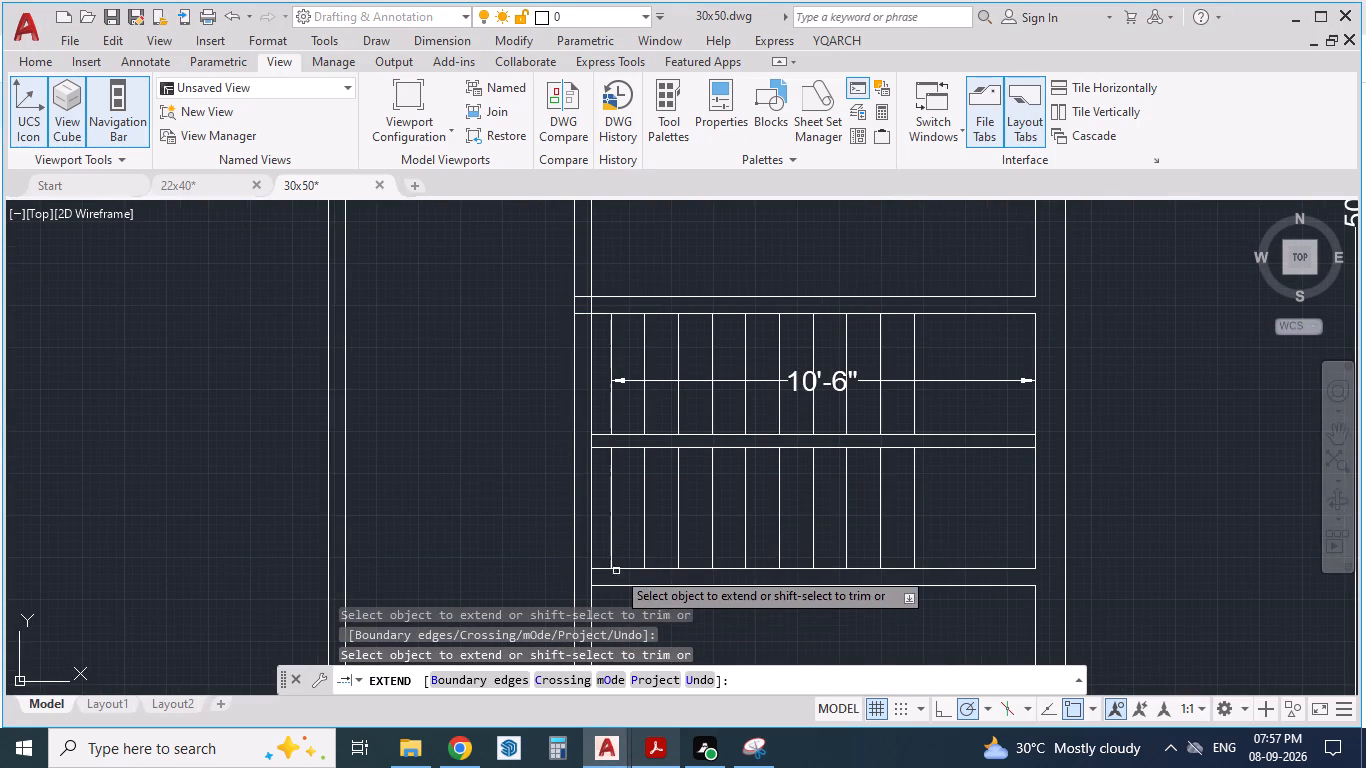
Extend both lines of the wall between the stairs and the C Toilet to the hall wall's outer line.
{"action": "left_click", "coordinate": [616, 566]}
{"action": "left_click", "coordinate": [612, 570]}
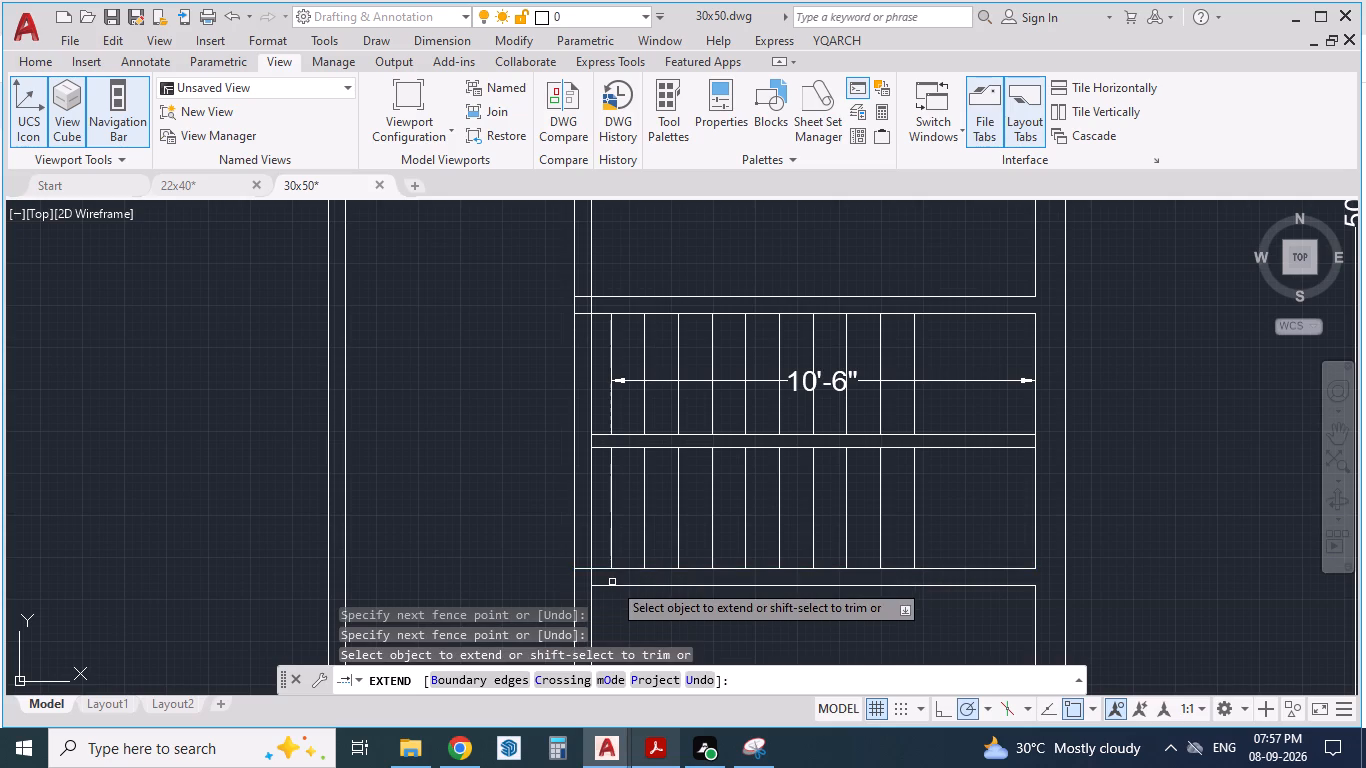
{"action": "left_click", "coordinate": [604, 588]}
{"action": "scroll", "coordinate": [646, 405], "scroll_direction": "down", "scroll_amount": 2}
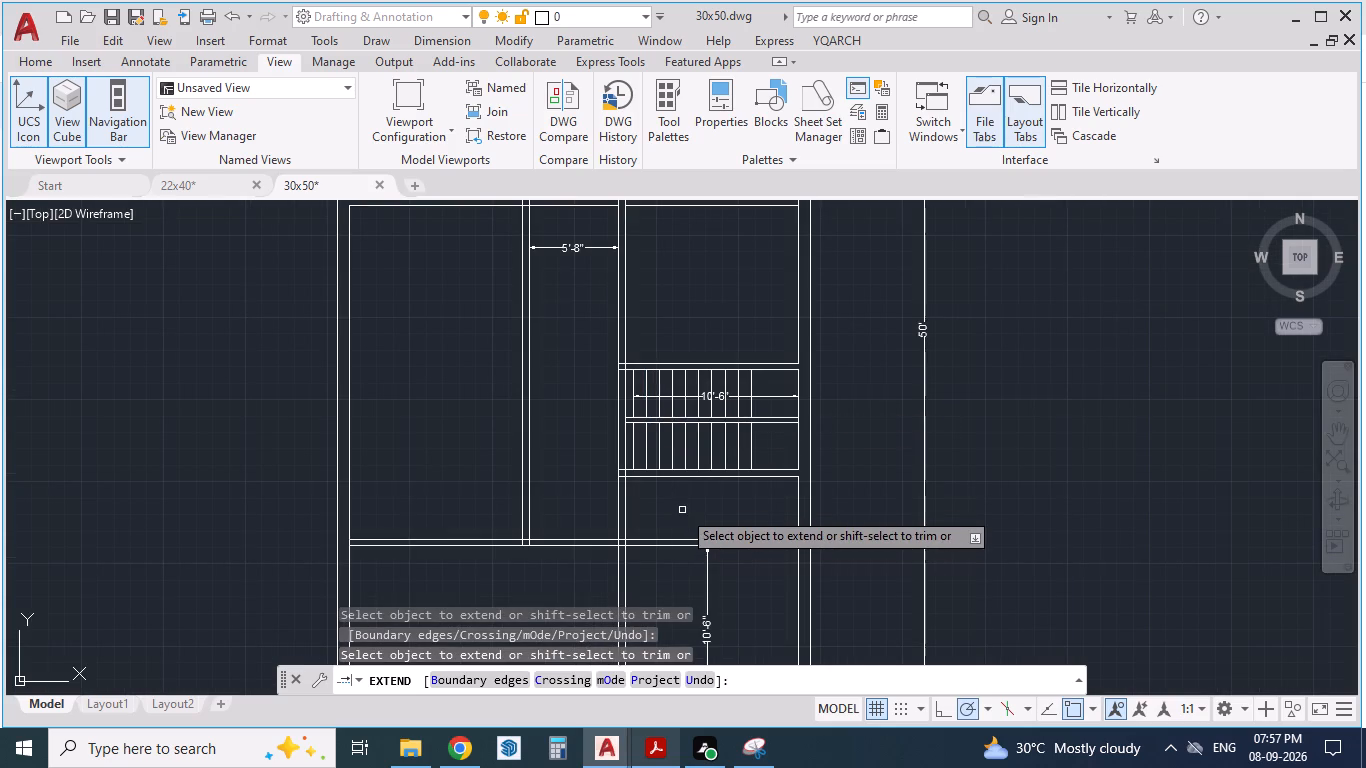
Trim both hall-side wall lines across the two stair flights to open the staircase to the hall, following the PDF.
{"action": "key", "text": "alt+Tab"}
{"action": "key", "text": "alt+Tab"}
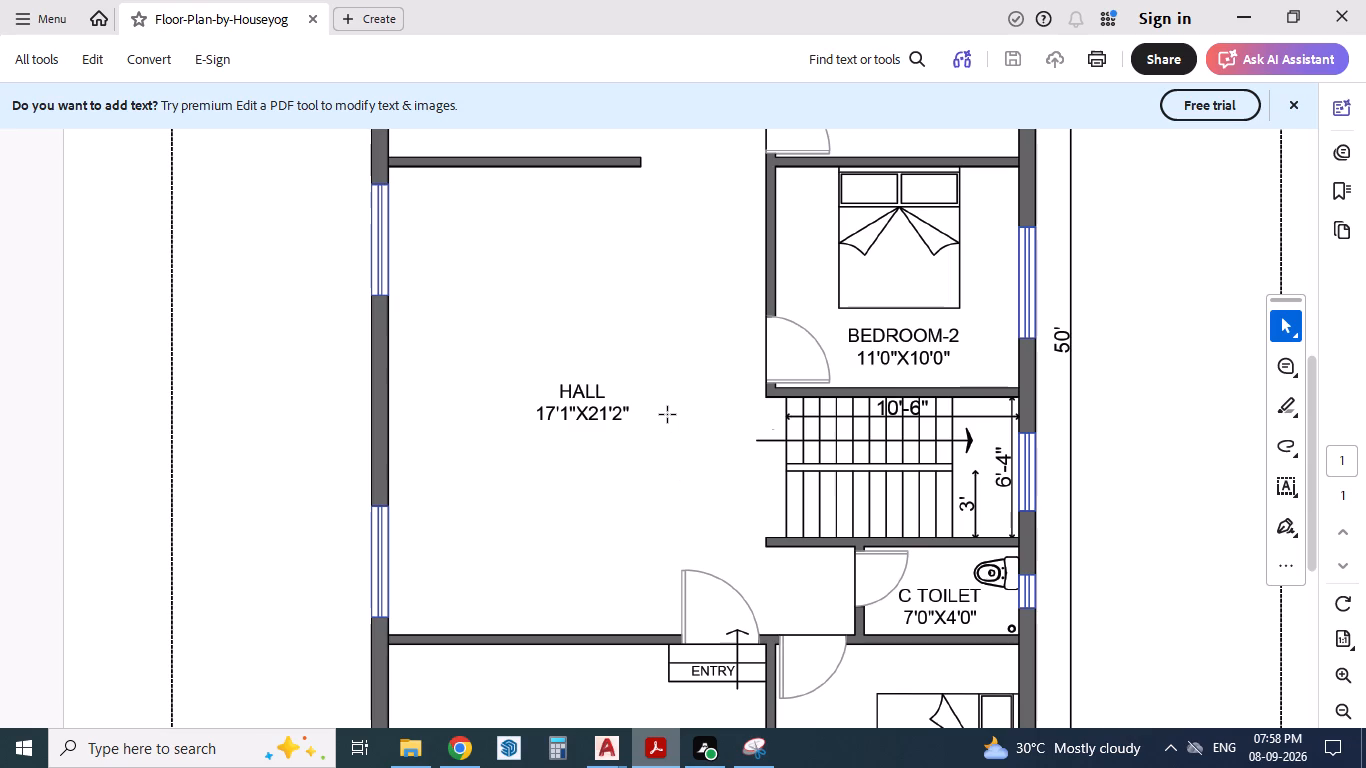
{"action": "key", "text": "alt+Tab"}
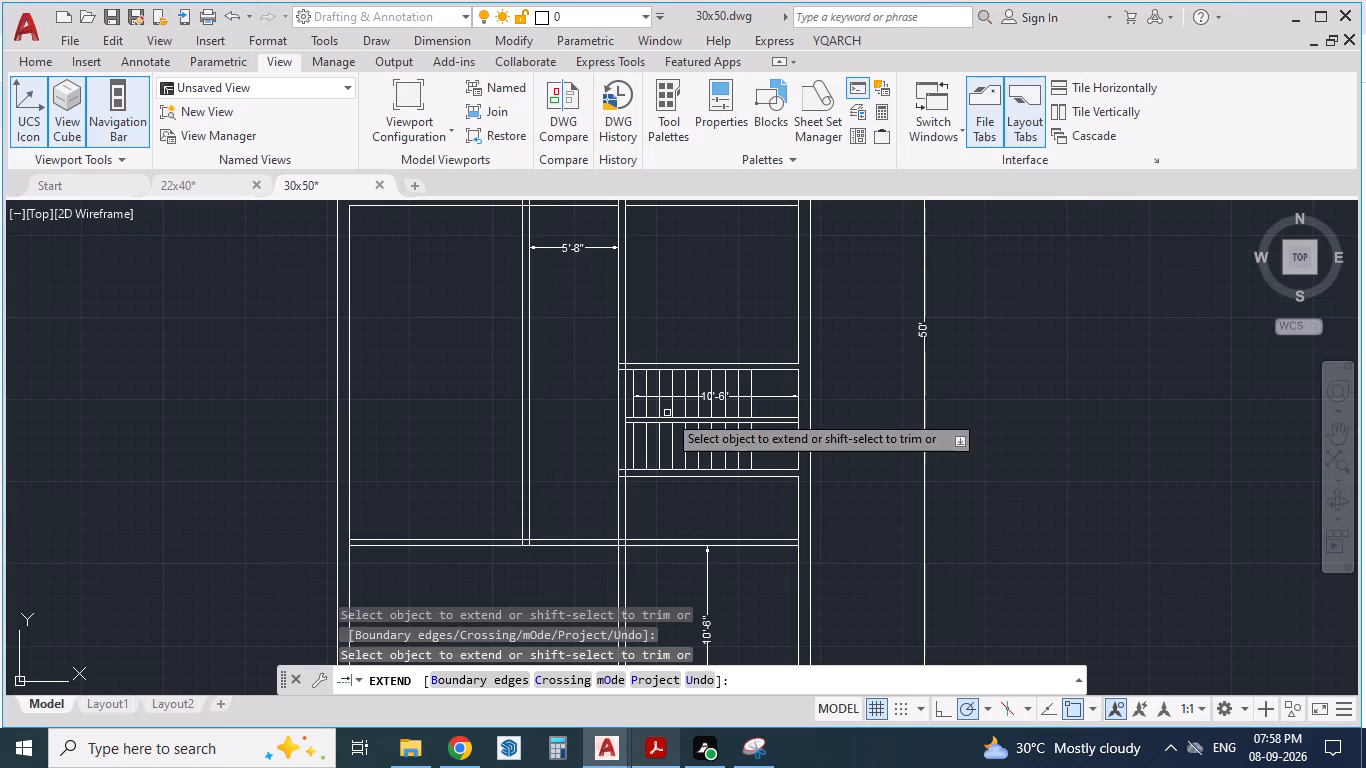
{"action": "scroll", "coordinate": [586, 402], "scroll_direction": "up", "scroll_amount": 2}
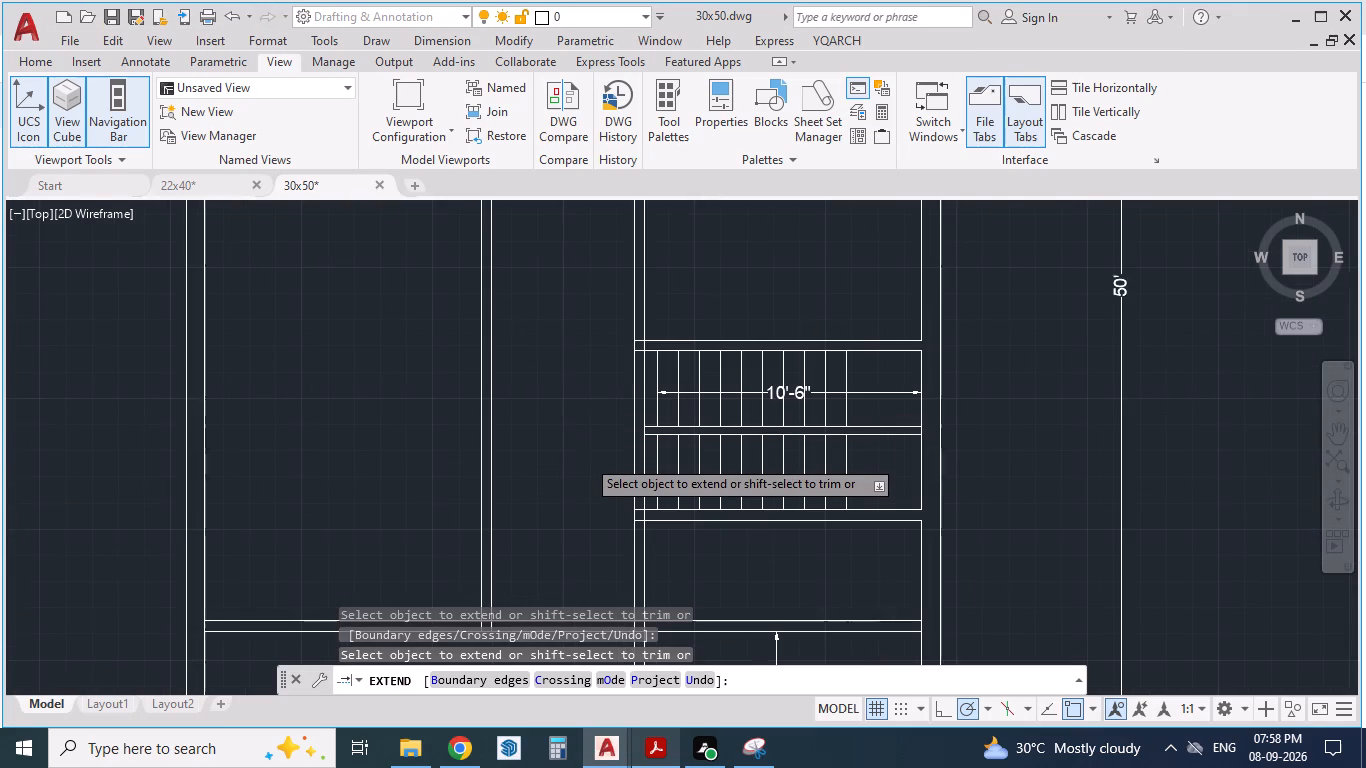
{"action": "key", "text": "Escape"}
{"action": "key", "text": "Escape"}
{"action": "type", "text": "TR"}
{"action": "key", "text": "Return"}
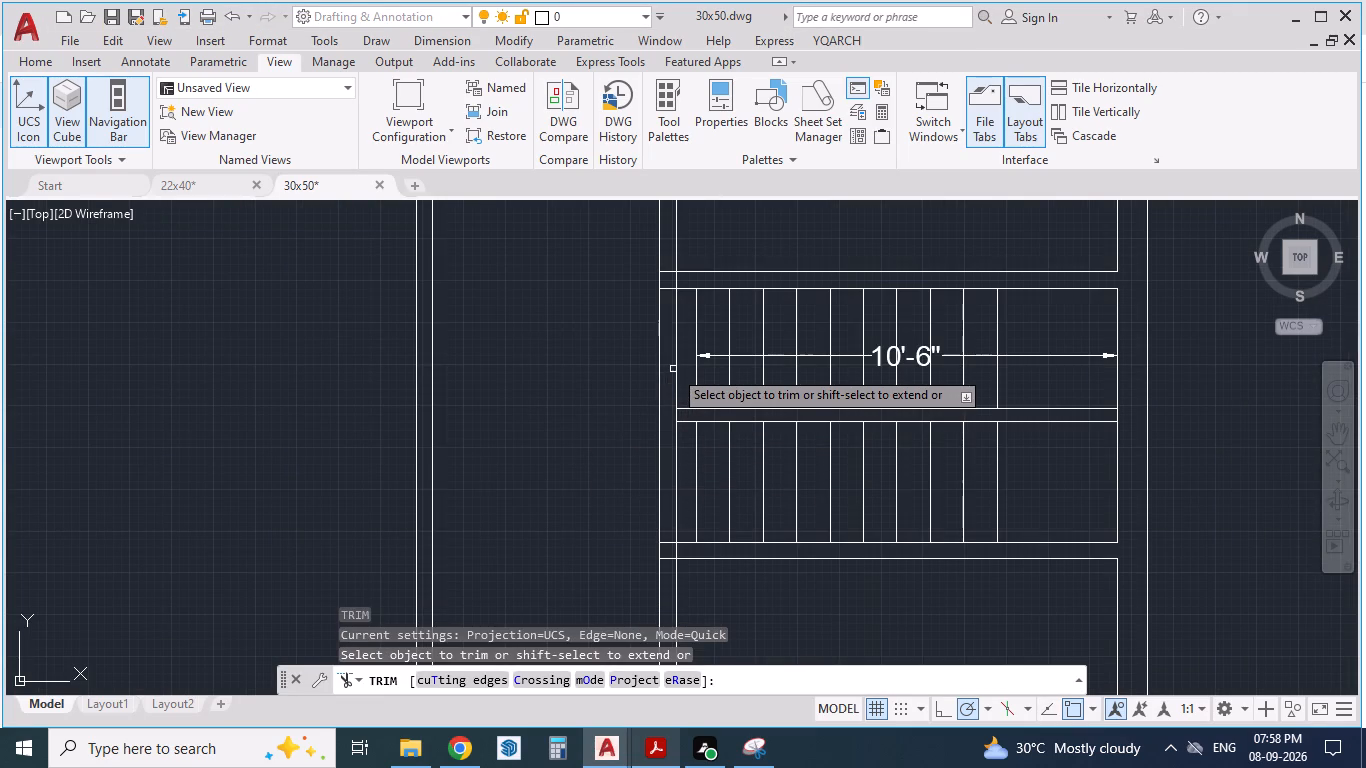
{"action": "left_click", "coordinate": [677, 366]}
{"action": "left_click", "coordinate": [678, 458]}
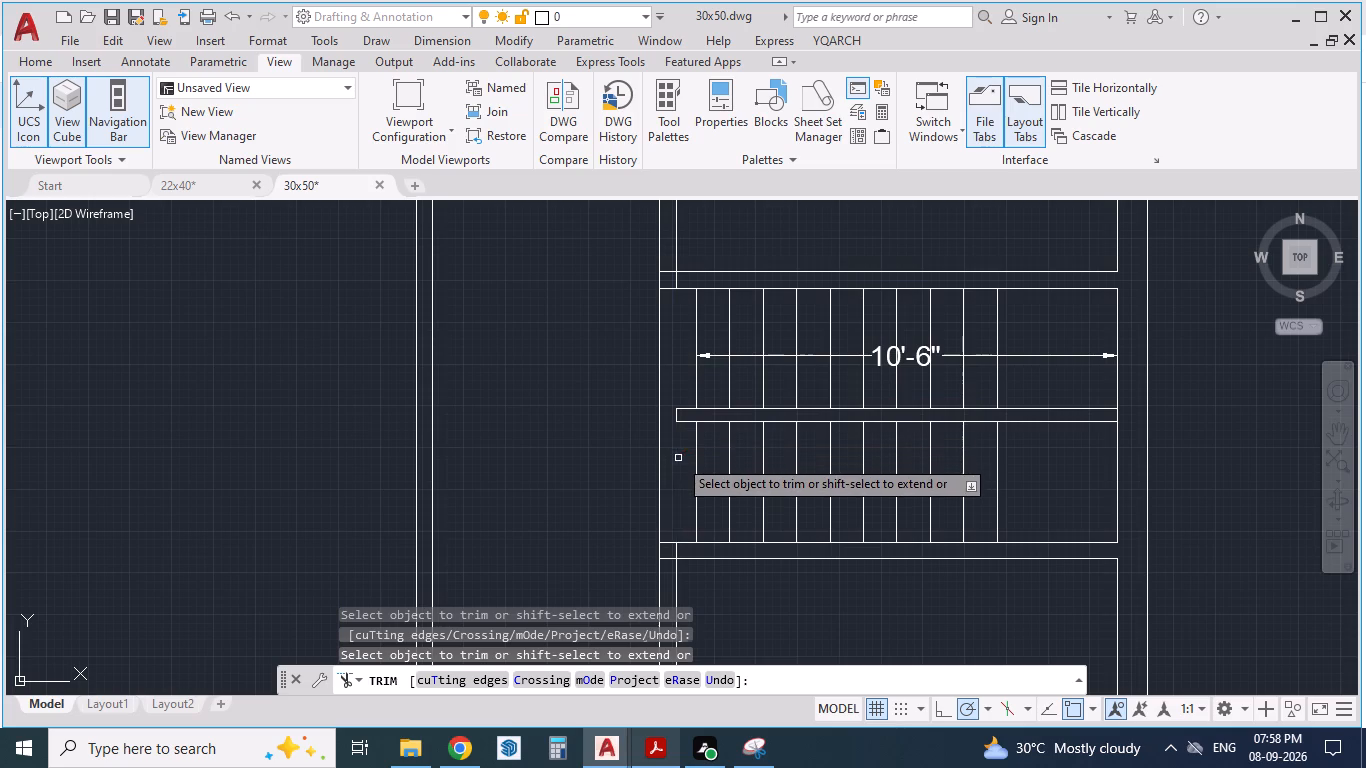
{"action": "left_click", "coordinate": [646, 750]}
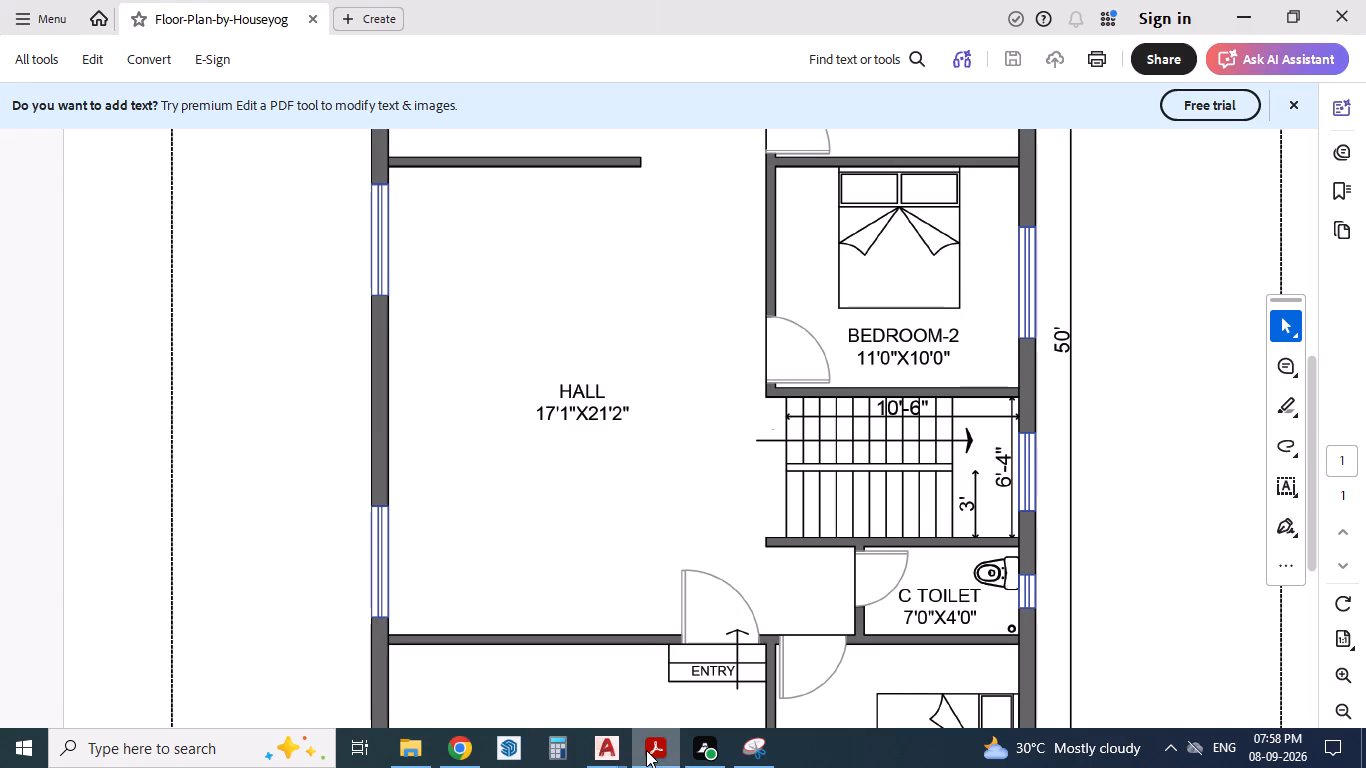
{"action": "left_click", "coordinate": [646, 750]}
{"action": "left_click", "coordinate": [658, 362]}
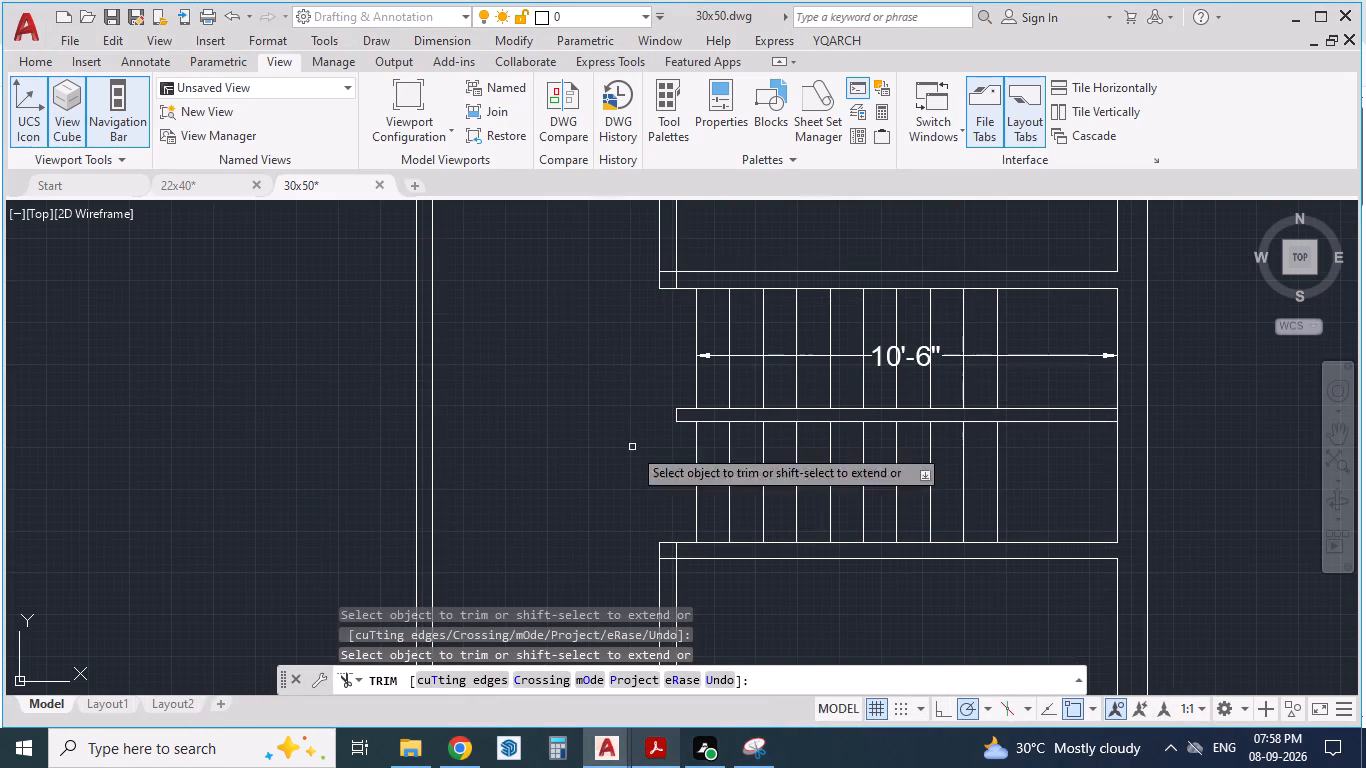
{"action": "left_click", "coordinate": [656, 746]}
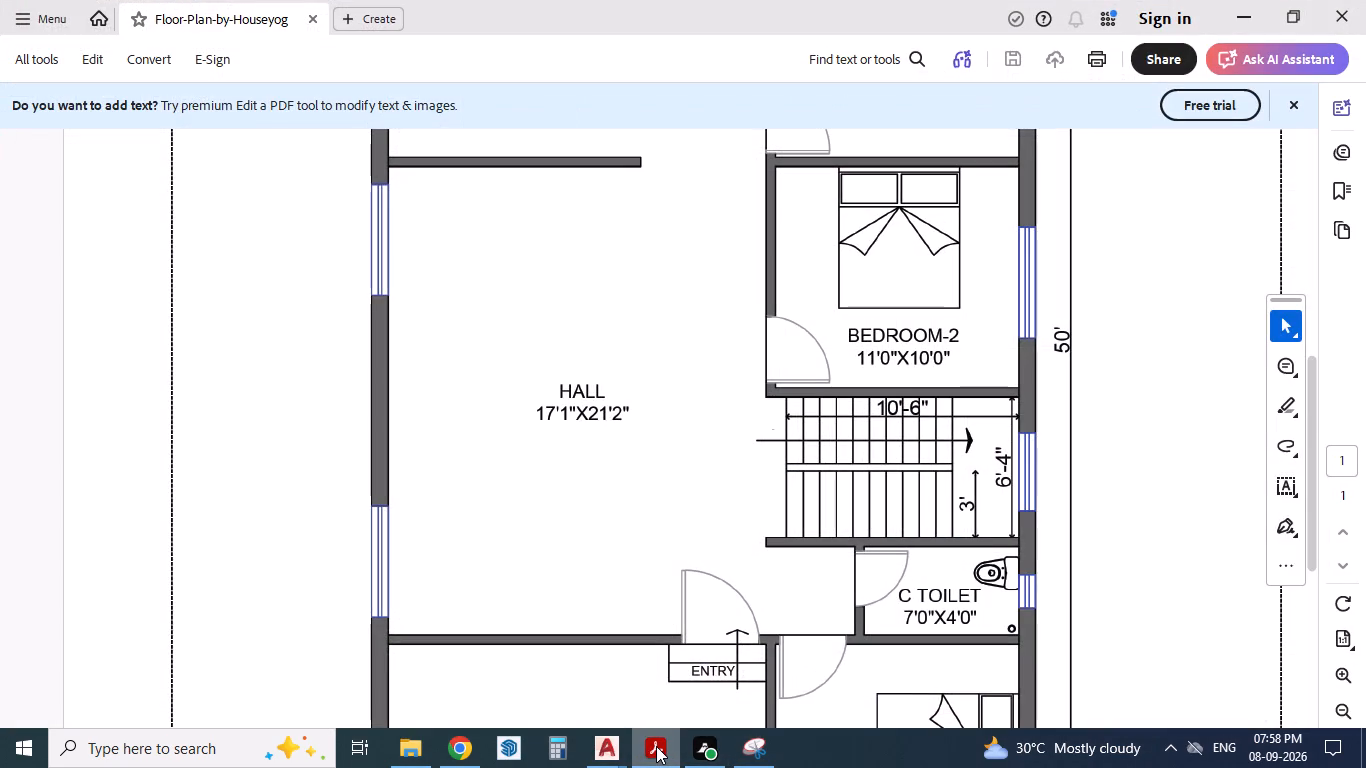
{"action": "left_click", "coordinate": [656, 746]}
{"action": "scroll", "coordinate": [627, 325], "scroll_direction": "down", "scroll_amount": 1}
{"action": "scroll", "coordinate": [830, 509], "scroll_direction": "up", "scroll_amount": 1}
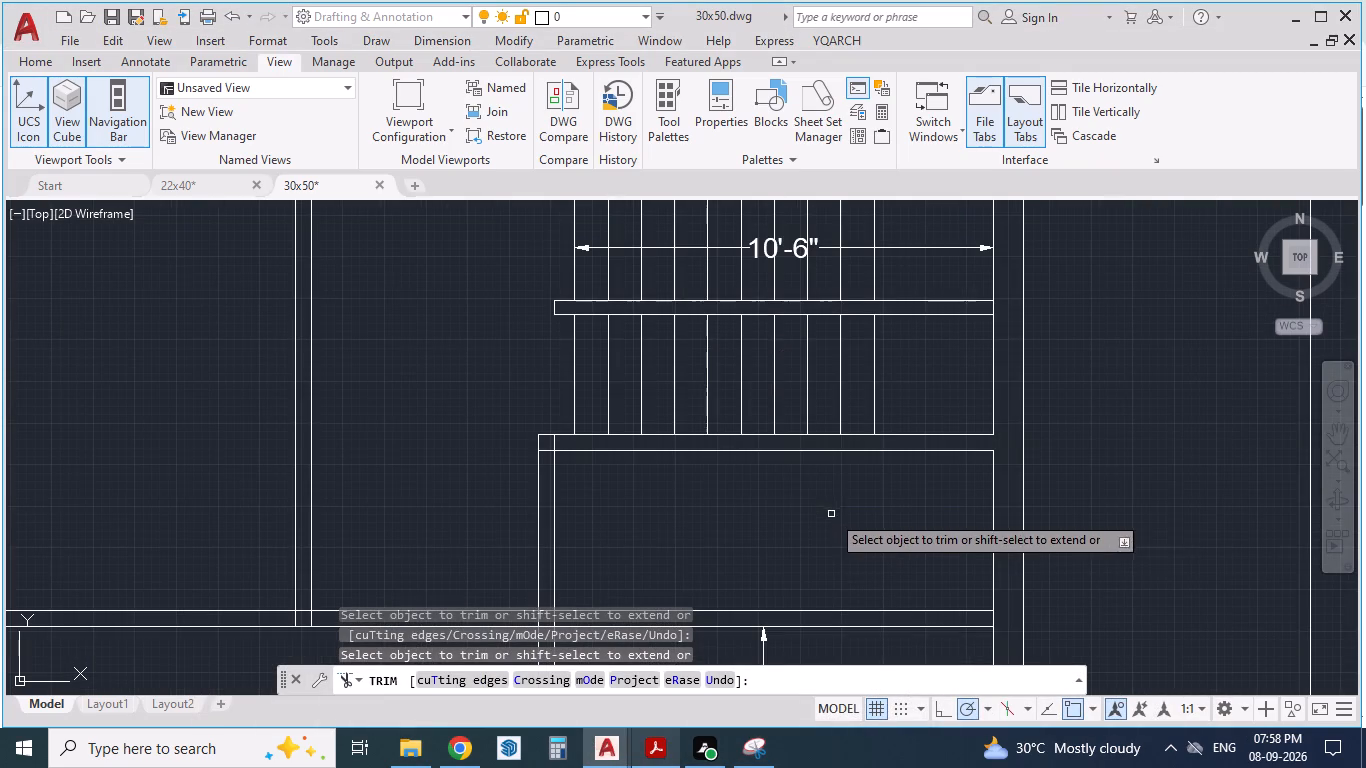
{"action": "key", "text": "Escape"}
{"action": "key", "text": "Escape"}
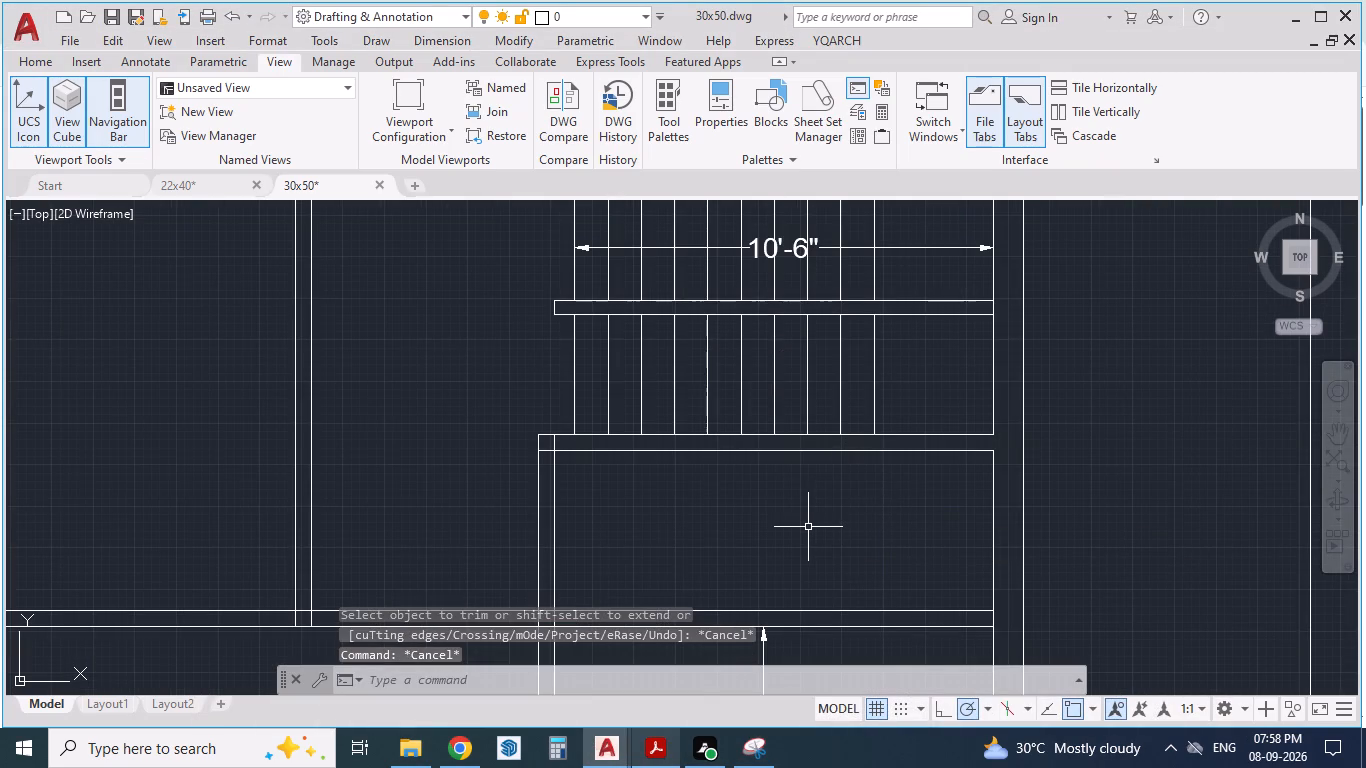
Trim the outer wall's inner line where the wall below the C Toilet meets it.
{"action": "type", "text": "TR"}
{"action": "key", "text": "Return"}
{"action": "scroll", "coordinate": [963, 656], "scroll_direction": "up", "scroll_amount": 2}
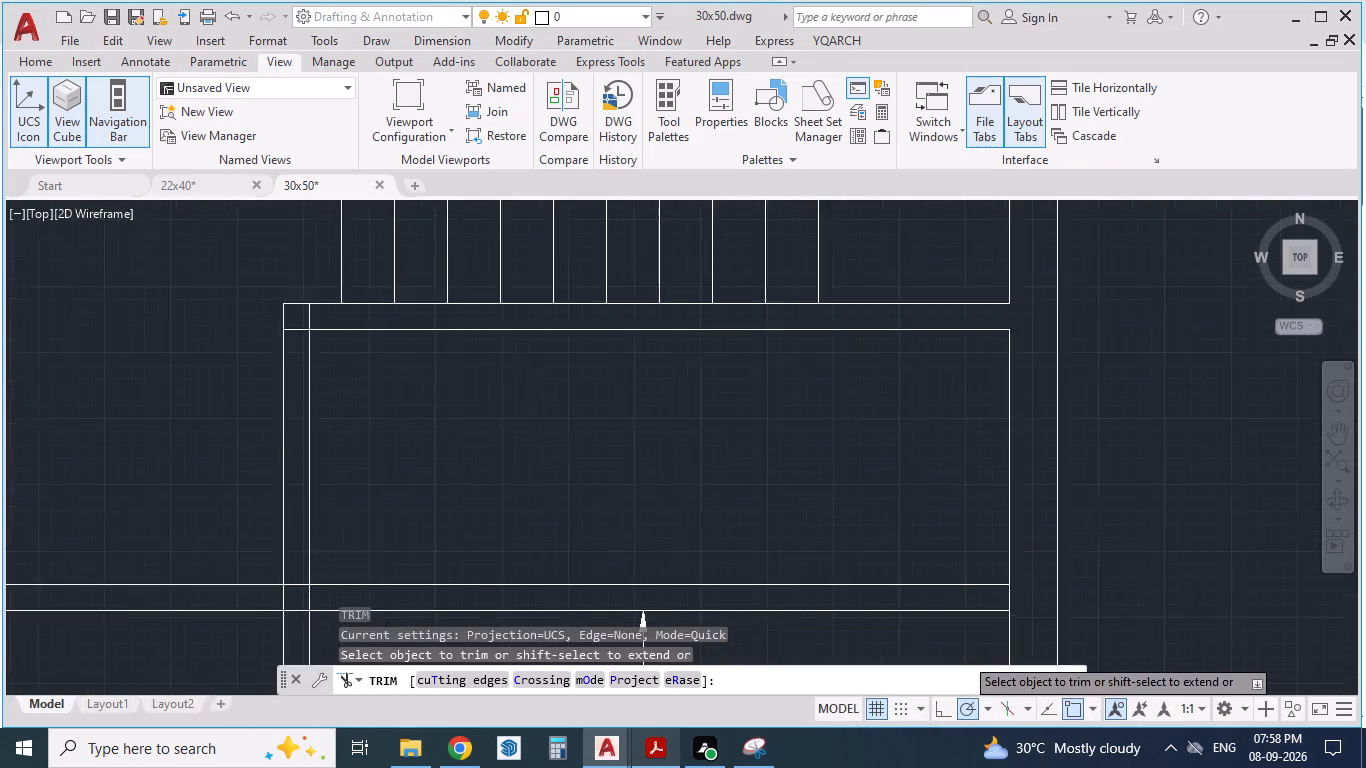
{"action": "left_click", "coordinate": [1032, 567]}
{"action": "scroll", "coordinate": [924, 534], "scroll_direction": "down", "scroll_amount": 2}
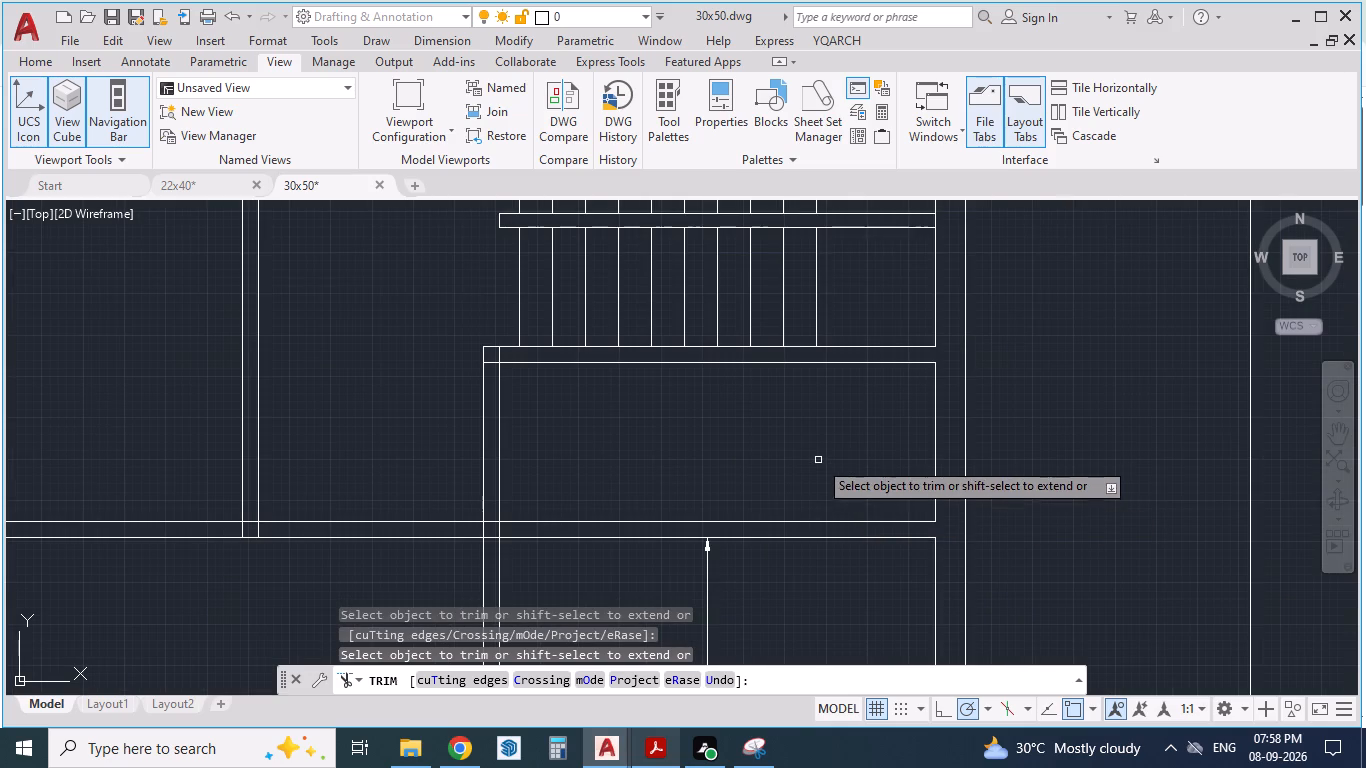
{"action": "key", "text": "Escape"}
{"action": "key", "text": "Escape"}
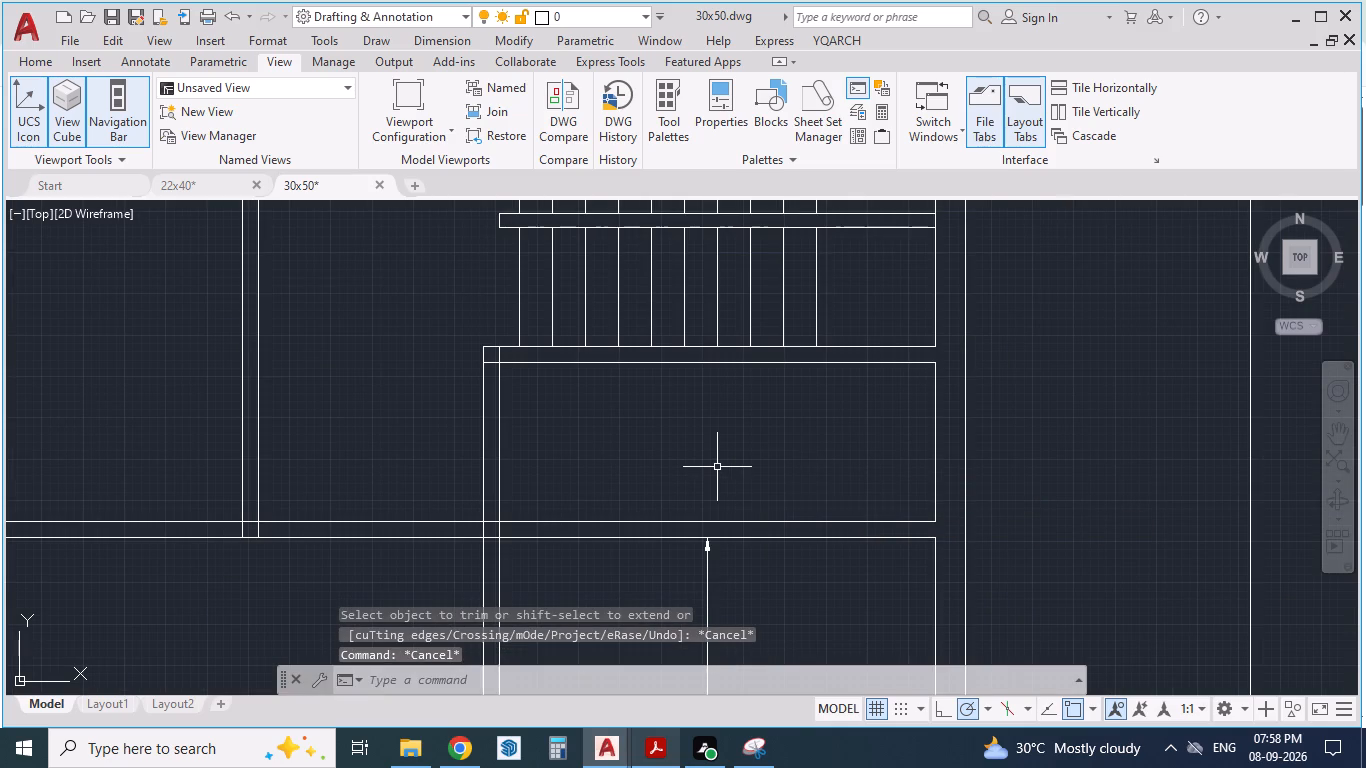
Offset the outer wall's inner line 7' toward the hall in the room below the stairs for the C Toilet's width.
{"action": "key", "text": "o"}
{"action": "key", "text": "Return"}
{"action": "type", "text": "7'"}
{"action": "key", "text": "Return"}
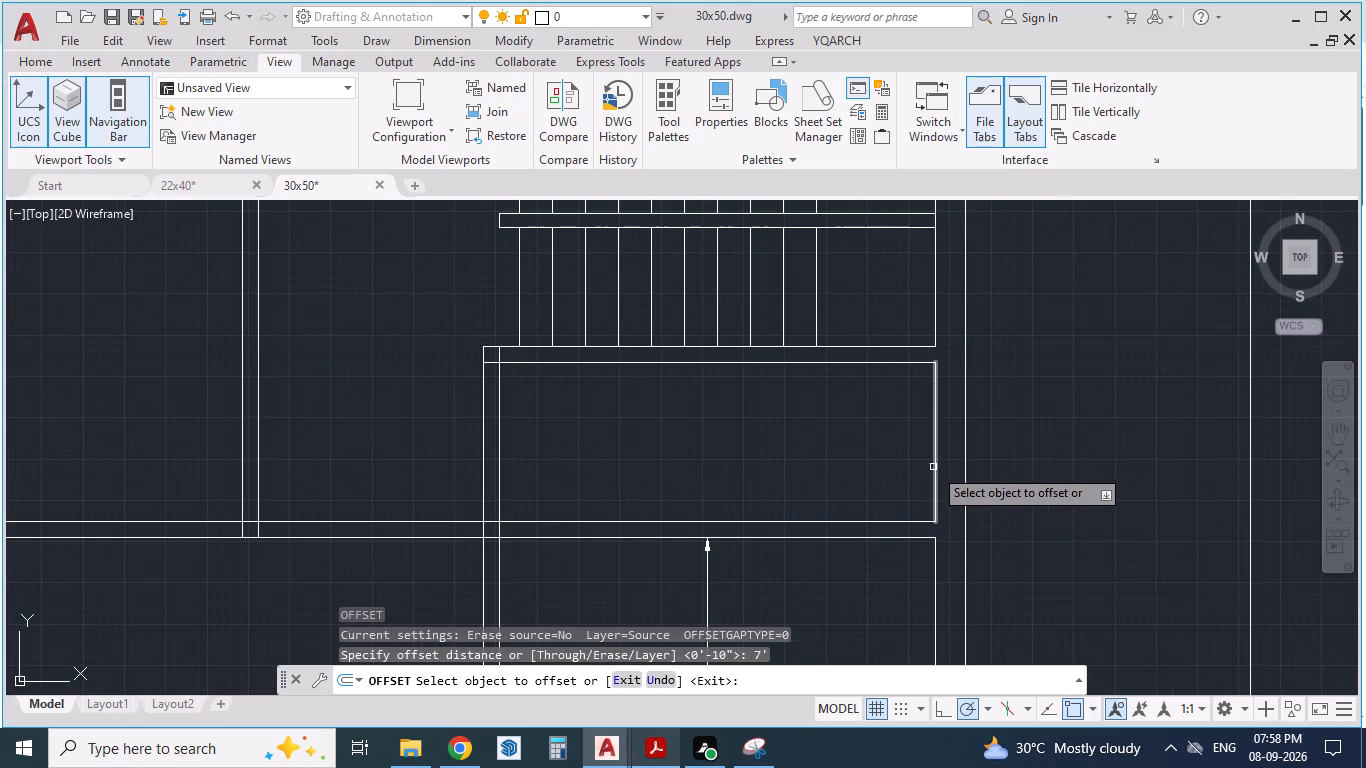
{"action": "left_click", "coordinate": [933, 467]}
{"action": "left_click", "coordinate": [790, 443]}
Offset the new toilet partition line 5" toward the hall for the wall thickness, and compare it with the PDF.
{"action": "left_click", "coordinate": [658, 440]}
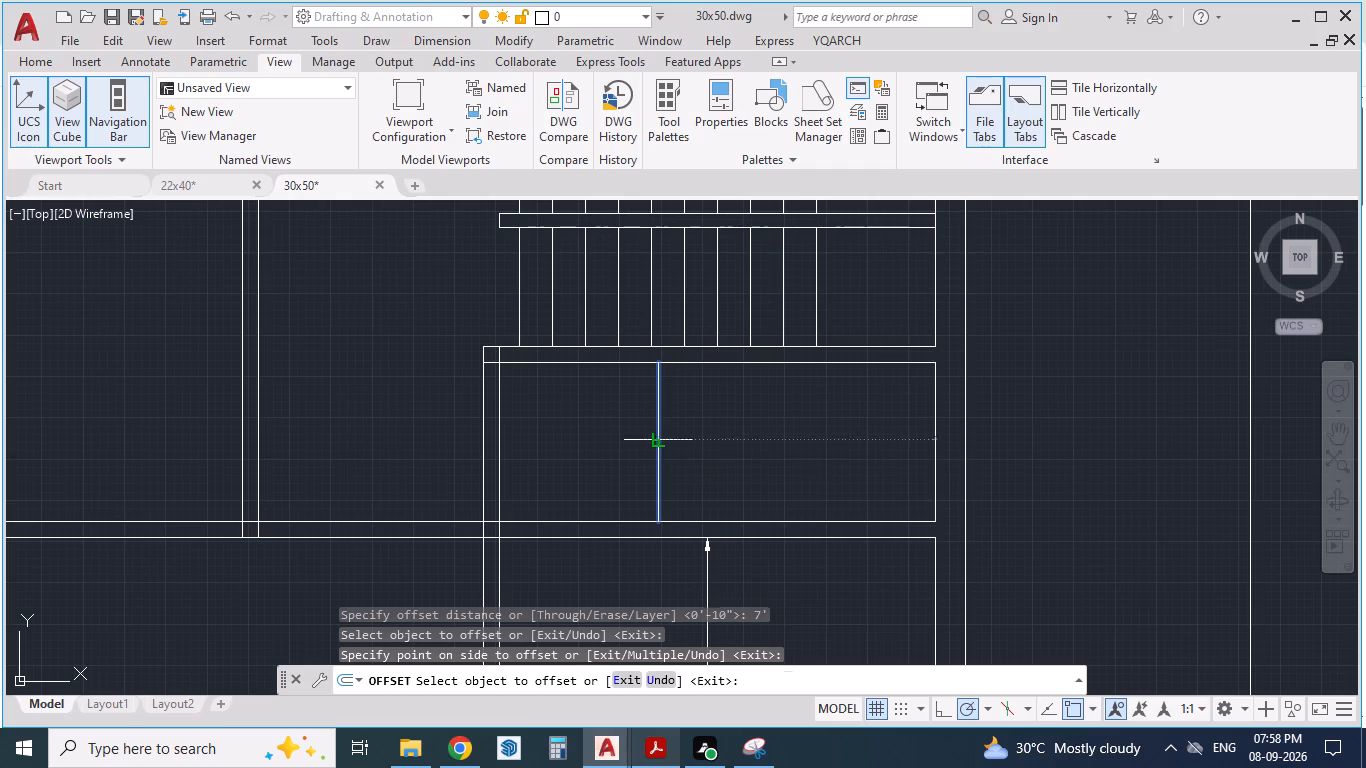
{"action": "key", "text": "5"}
{"action": "key", "text": "shift+quotedbl"}
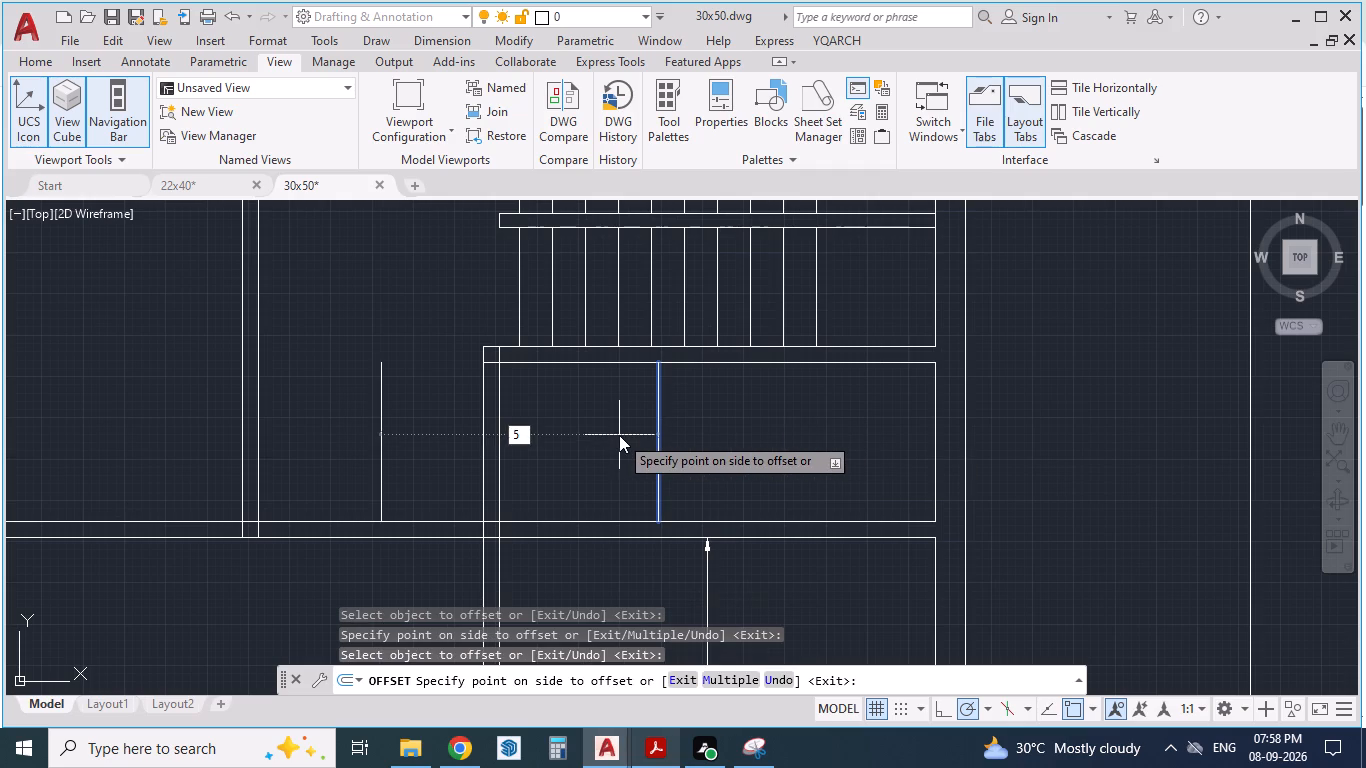
{"action": "key", "text": "Return"}
{"action": "key", "text": "alt+Tab"}
{"action": "key", "text": "alt+Tab"}
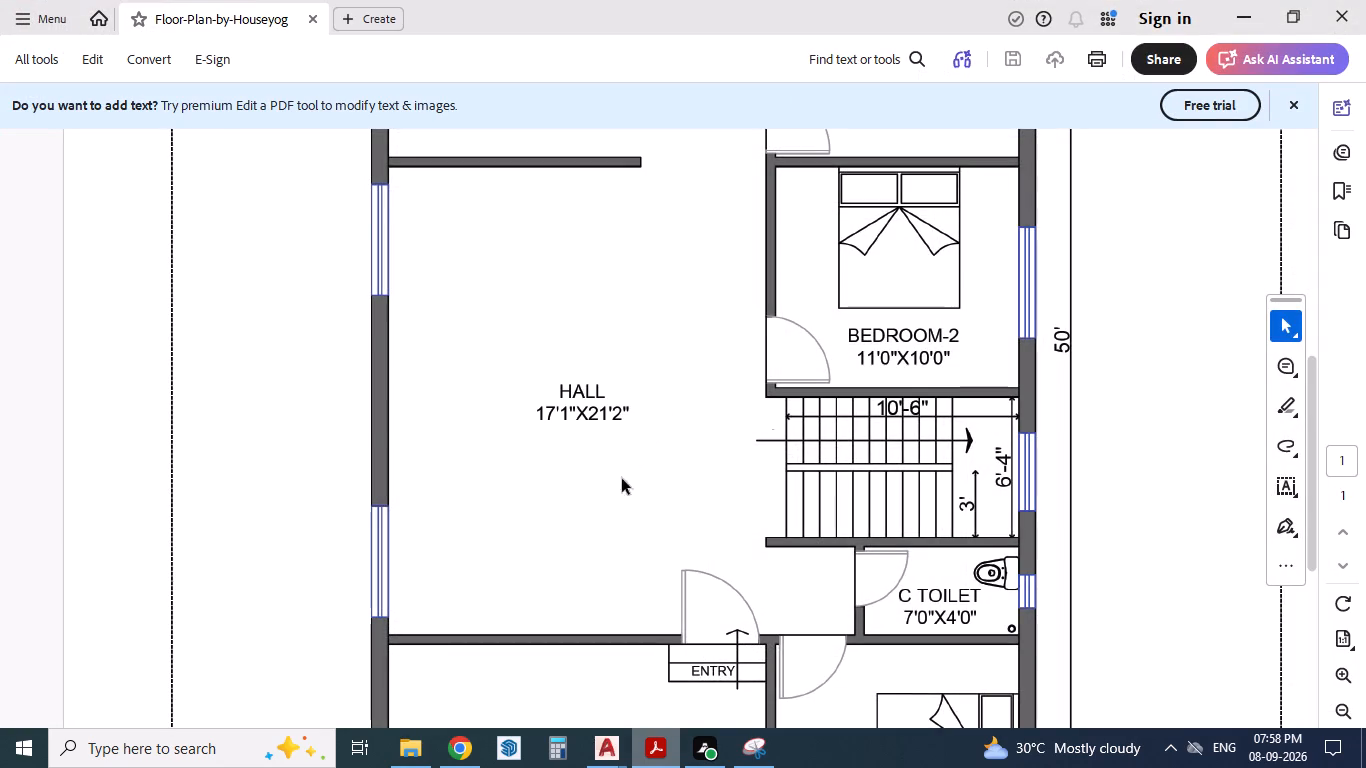
{"action": "key", "text": "alt+Tab"}
{"action": "scroll", "coordinate": [635, 418], "scroll_direction": "down", "scroll_amount": 2}
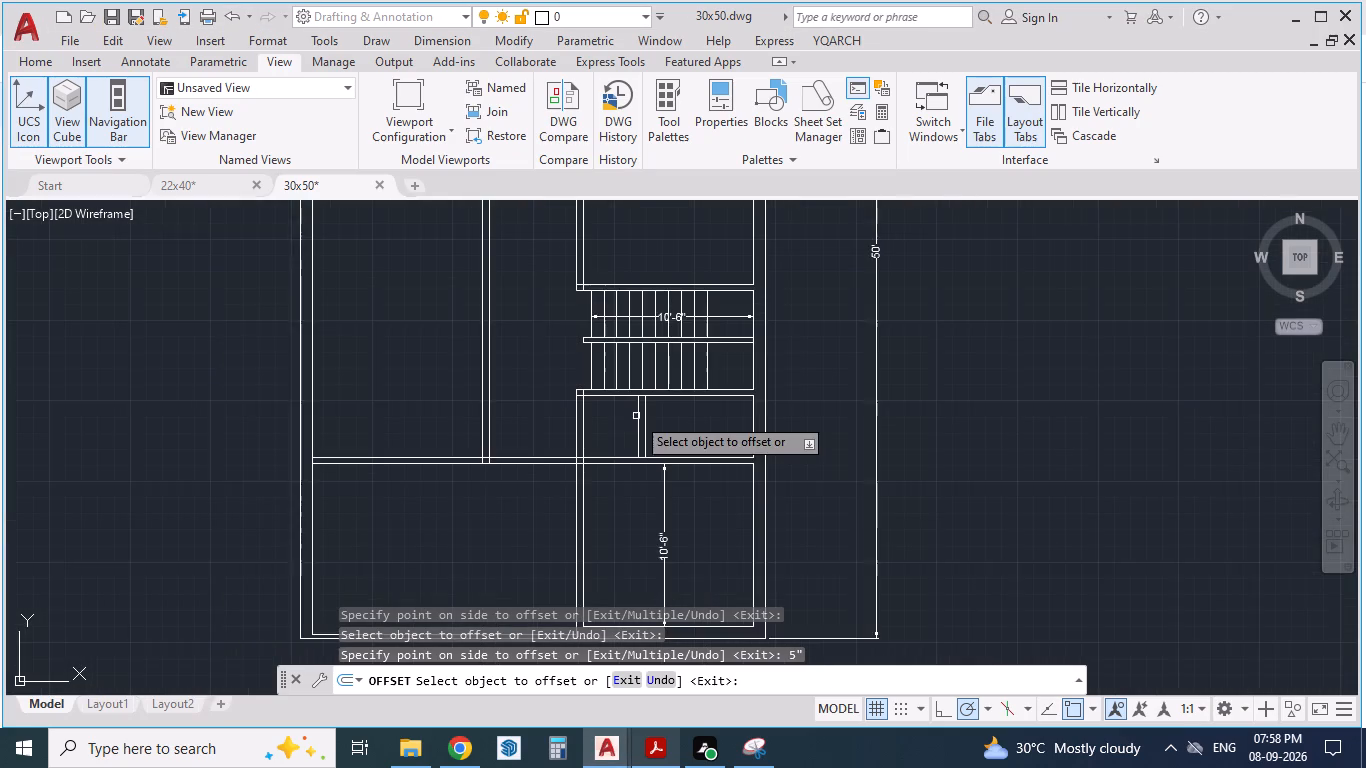
{"action": "scroll", "coordinate": [572, 441], "scroll_direction": "up", "scroll_amount": 2}
{"action": "key", "text": "Escape"}
{"action": "key", "text": "Escape"}
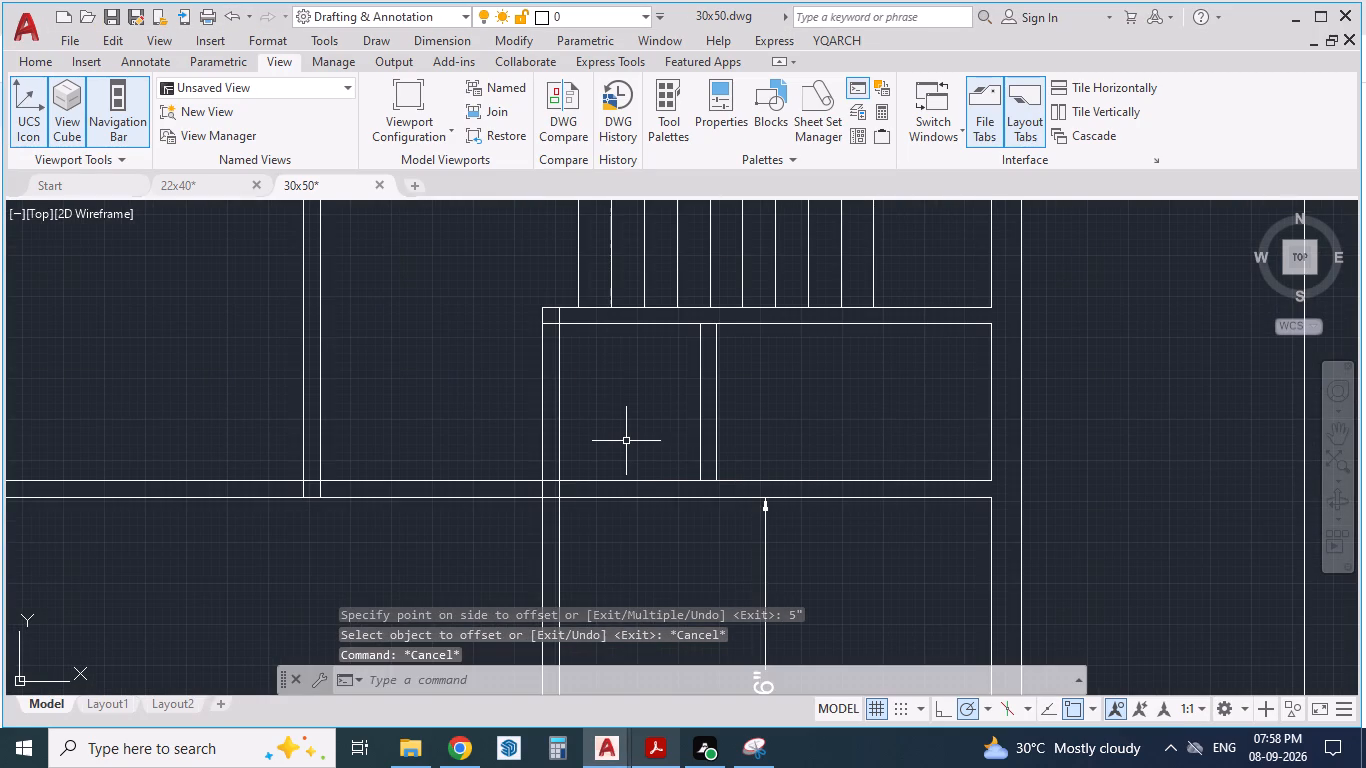
Trim both hall-side wall lines beside the C Toilet lobby and the leftover segment inside the end of the wall below the stairs.
{"action": "type", "text": "TR"}
{"action": "key", "text": "Return"}
{"action": "left_click_drag", "start_coordinate": [621, 433], "coordinate": [464, 432]}
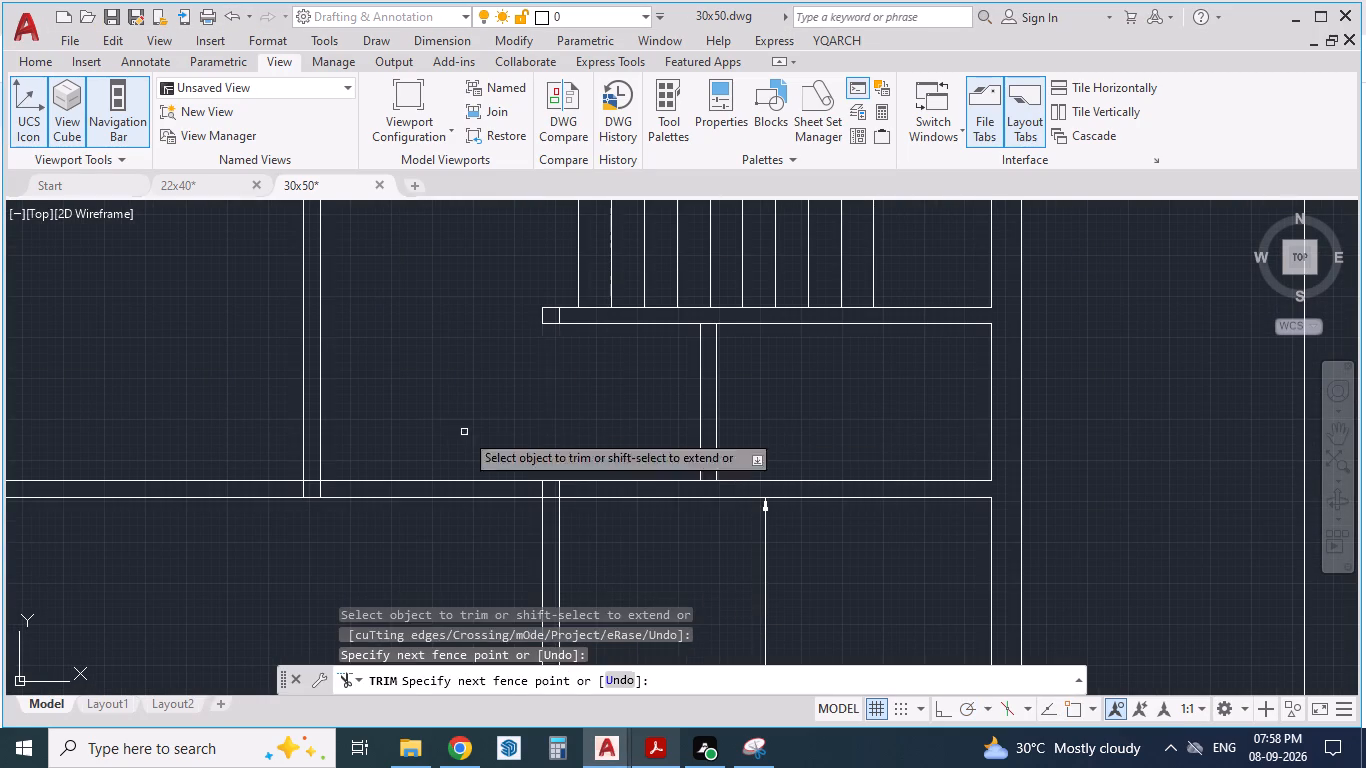
{"action": "scroll", "coordinate": [551, 280], "scroll_direction": "up", "scroll_amount": 2}
{"action": "left_click", "coordinate": [563, 369]}
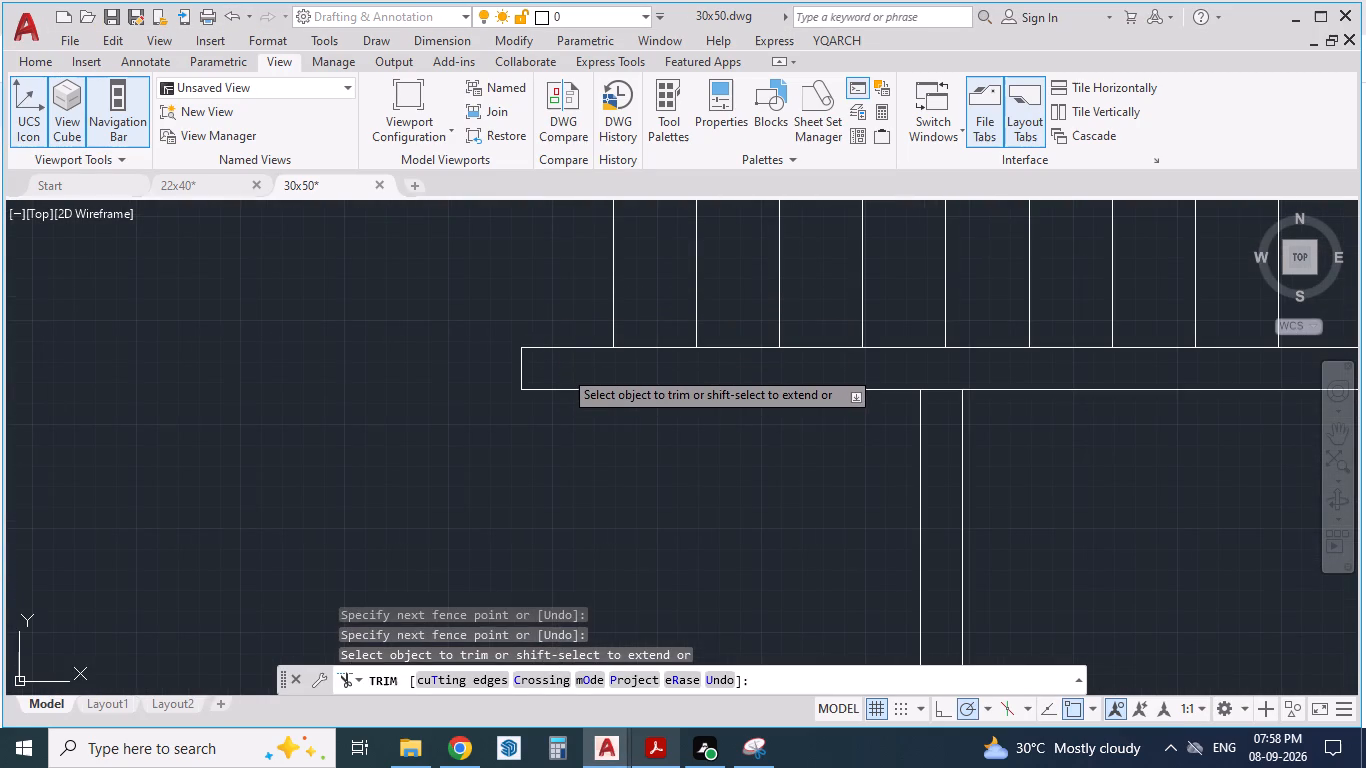
Trim the leftover line inside the hall-side wall corner between Bedroom-2 and the staircase.
{"action": "scroll", "coordinate": [559, 343], "scroll_direction": "down", "scroll_amount": 3}
{"action": "scroll", "coordinate": [567, 488], "scroll_direction": "up", "scroll_amount": 1}
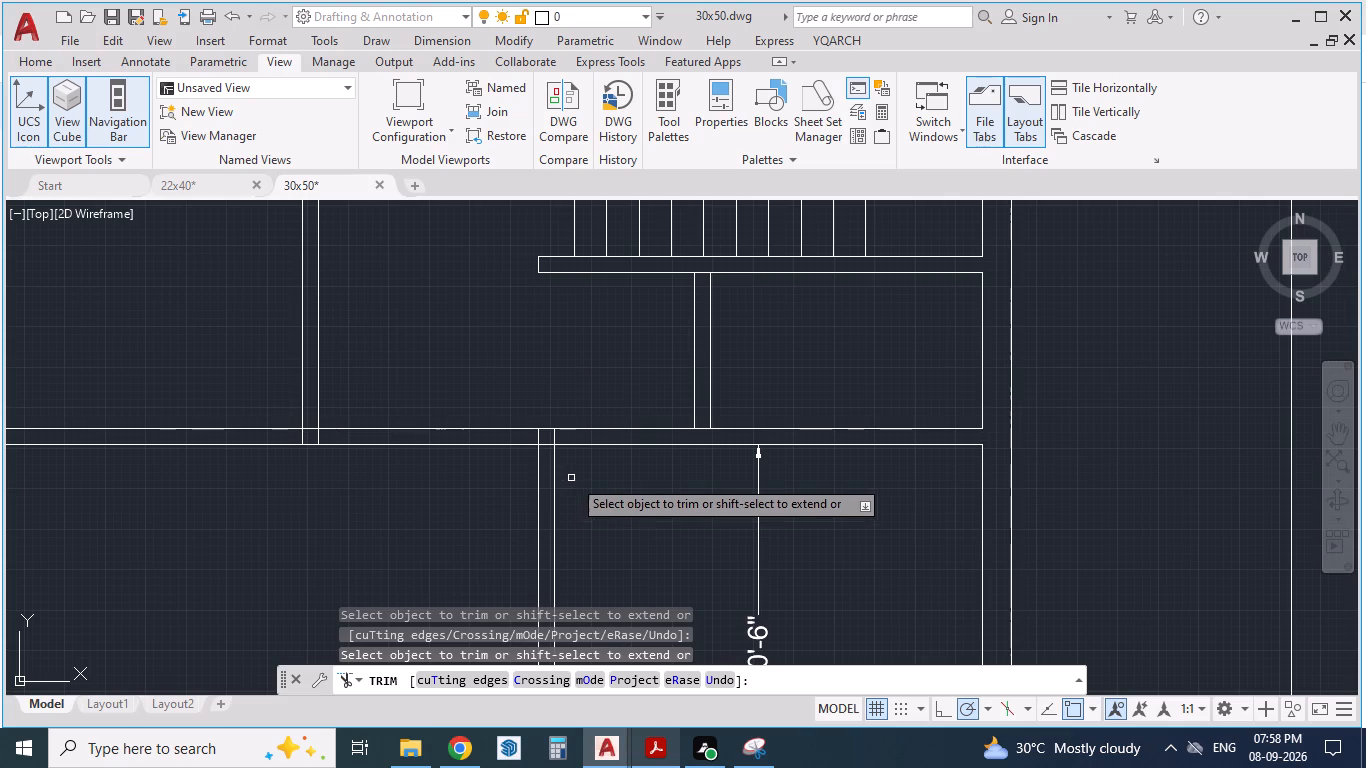
{"action": "scroll", "coordinate": [619, 491], "scroll_direction": "down", "scroll_amount": 1}
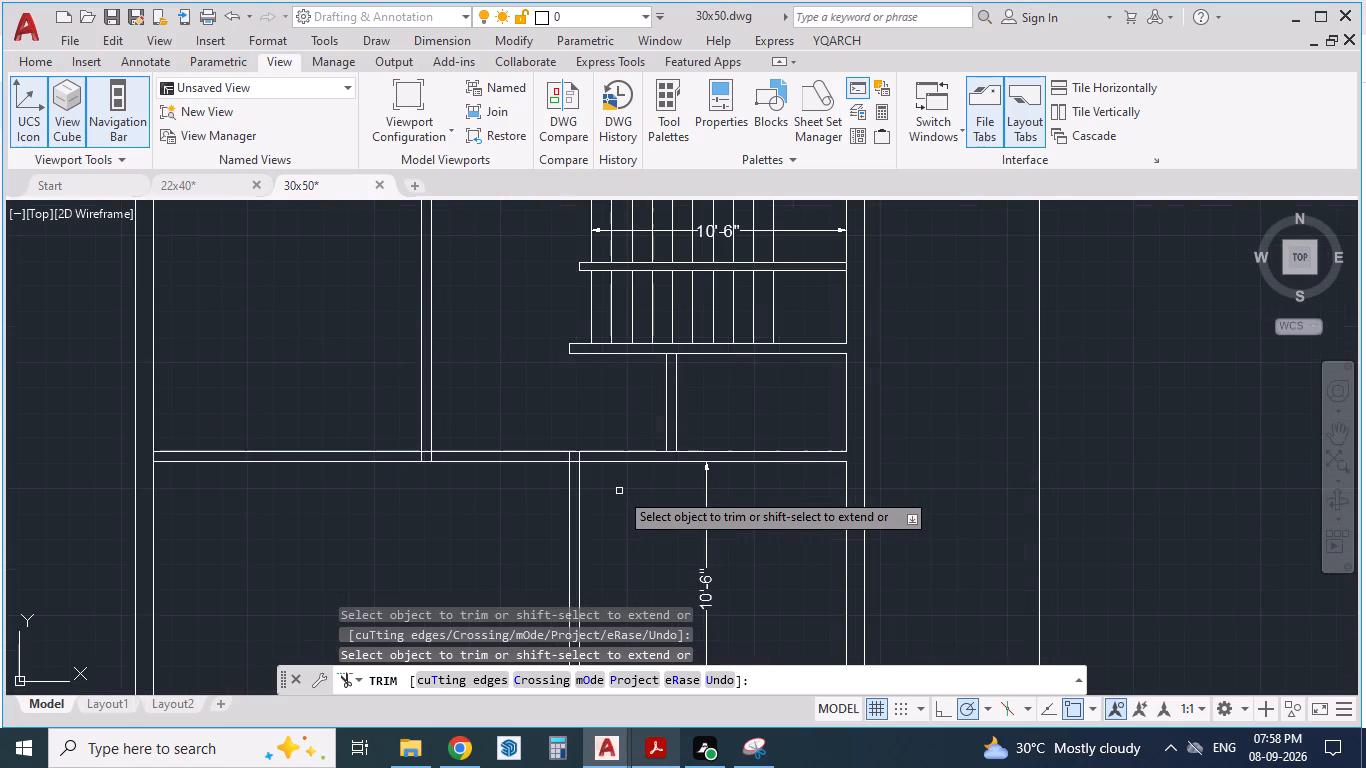
{"action": "scroll", "coordinate": [619, 491], "scroll_direction": "down", "scroll_amount": 1}
{"action": "scroll", "coordinate": [588, 252], "scroll_direction": "up", "scroll_amount": 2}
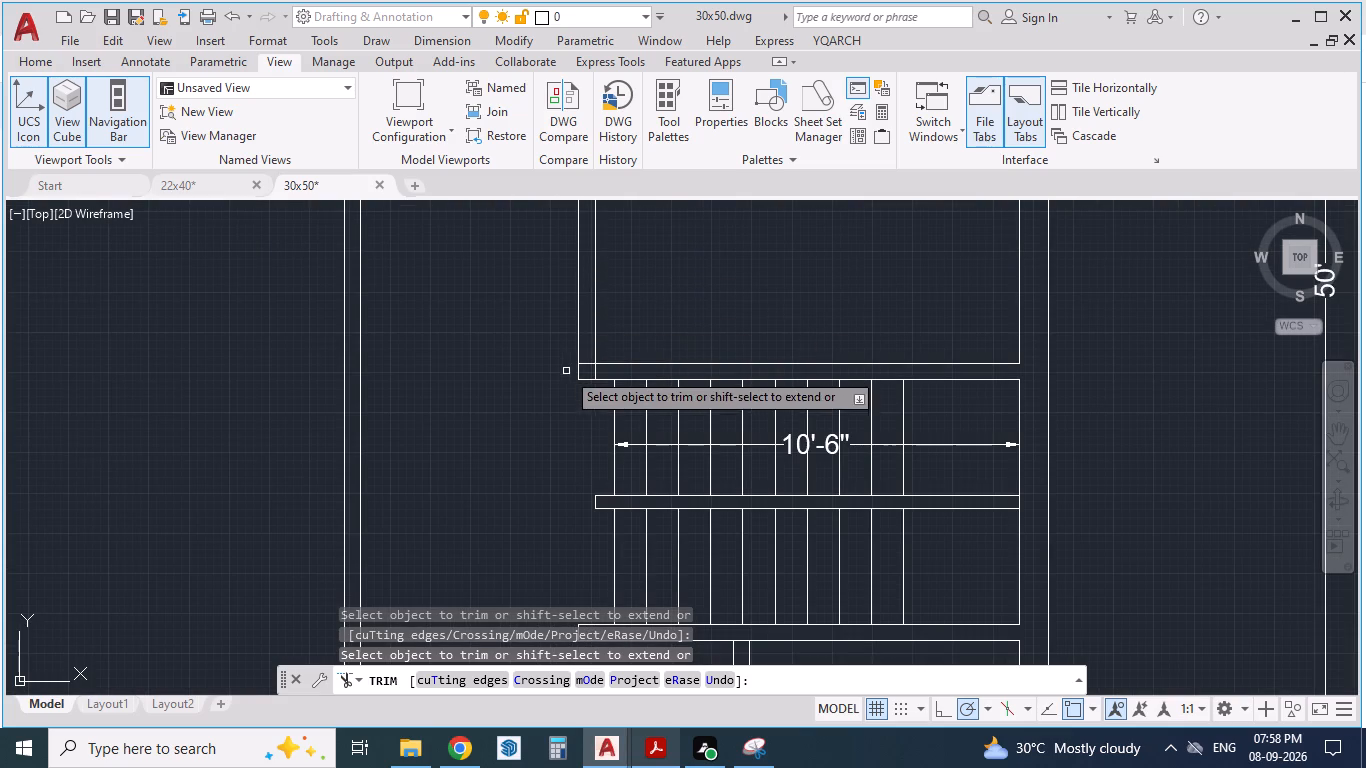
{"action": "left_click", "coordinate": [594, 372]}
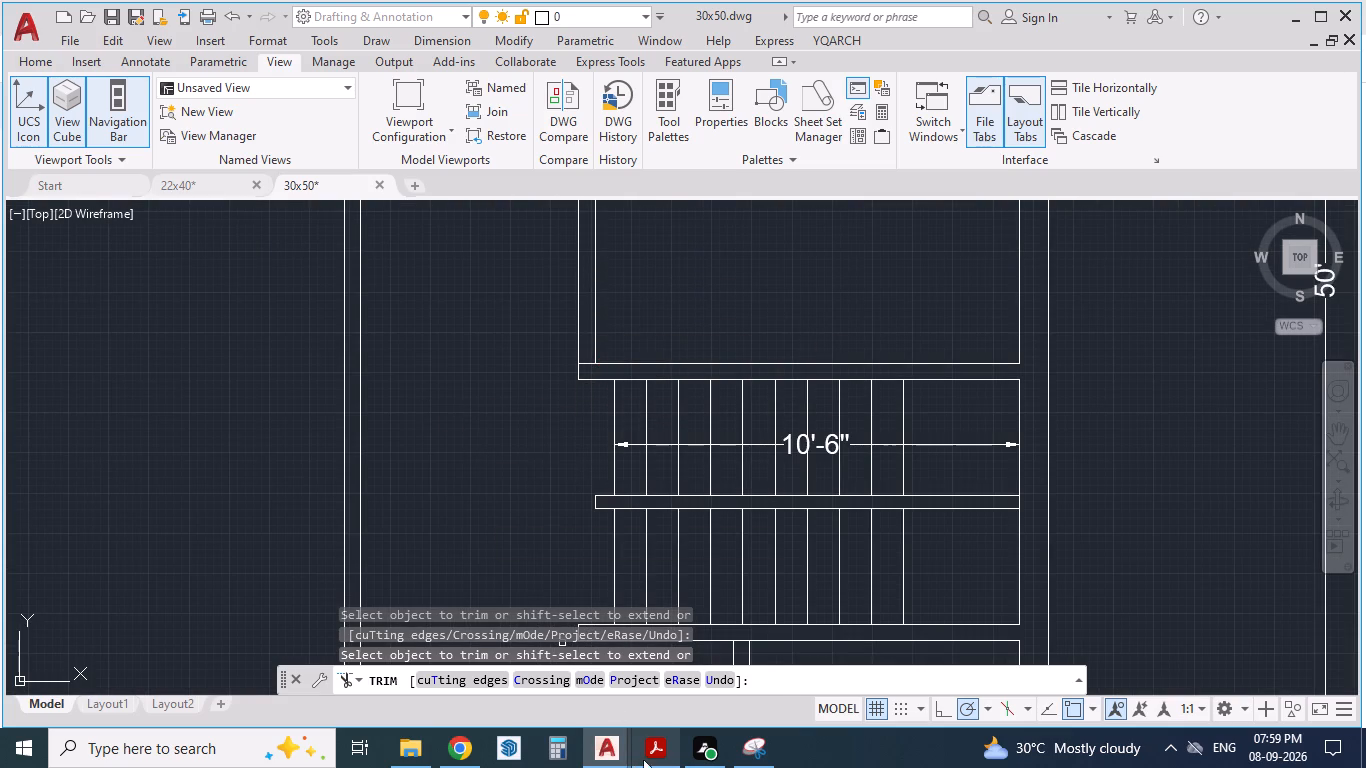
Compare the hall, staircase and C Toilet walls in the drawing with the reference PDF floor plan.
{"action": "left_click", "coordinate": [646, 749]}
{"action": "left_click", "coordinate": [646, 749]}
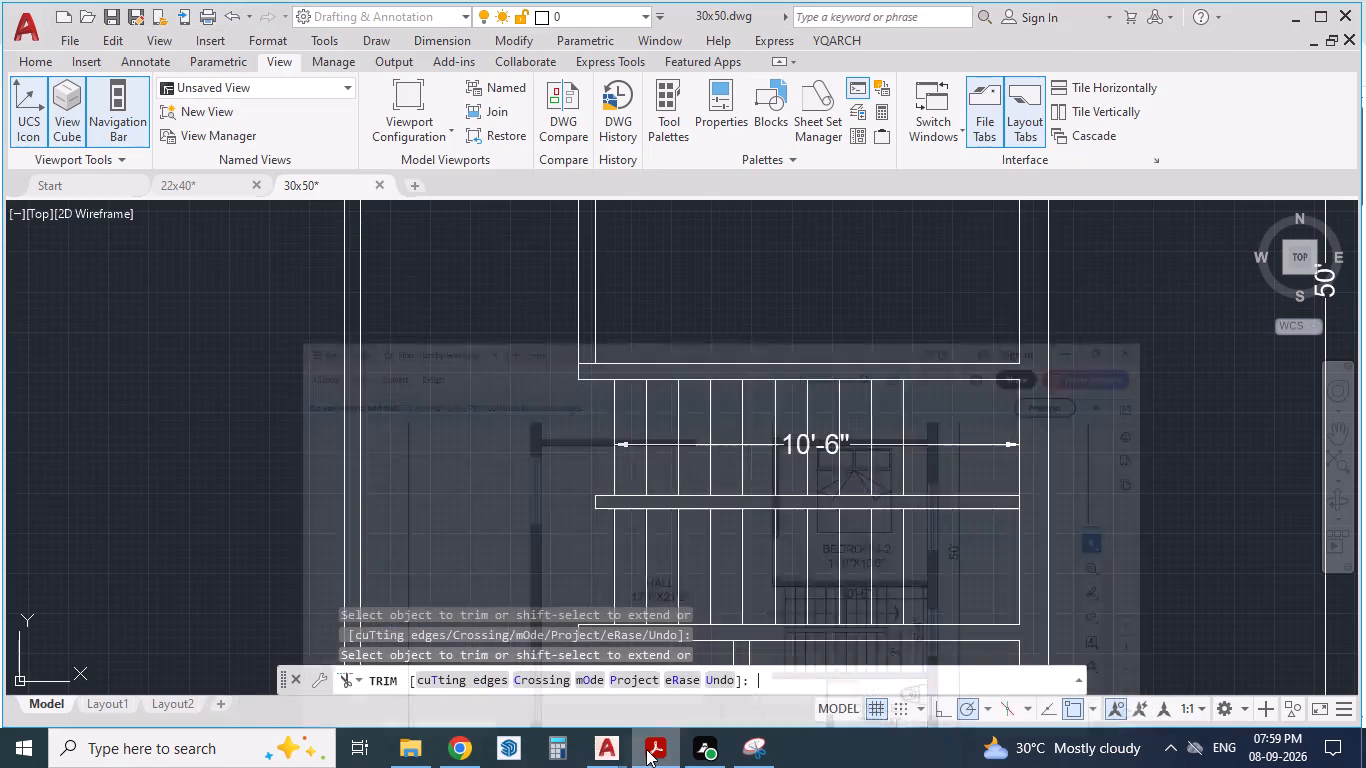
{"action": "left_click", "coordinate": [646, 749]}
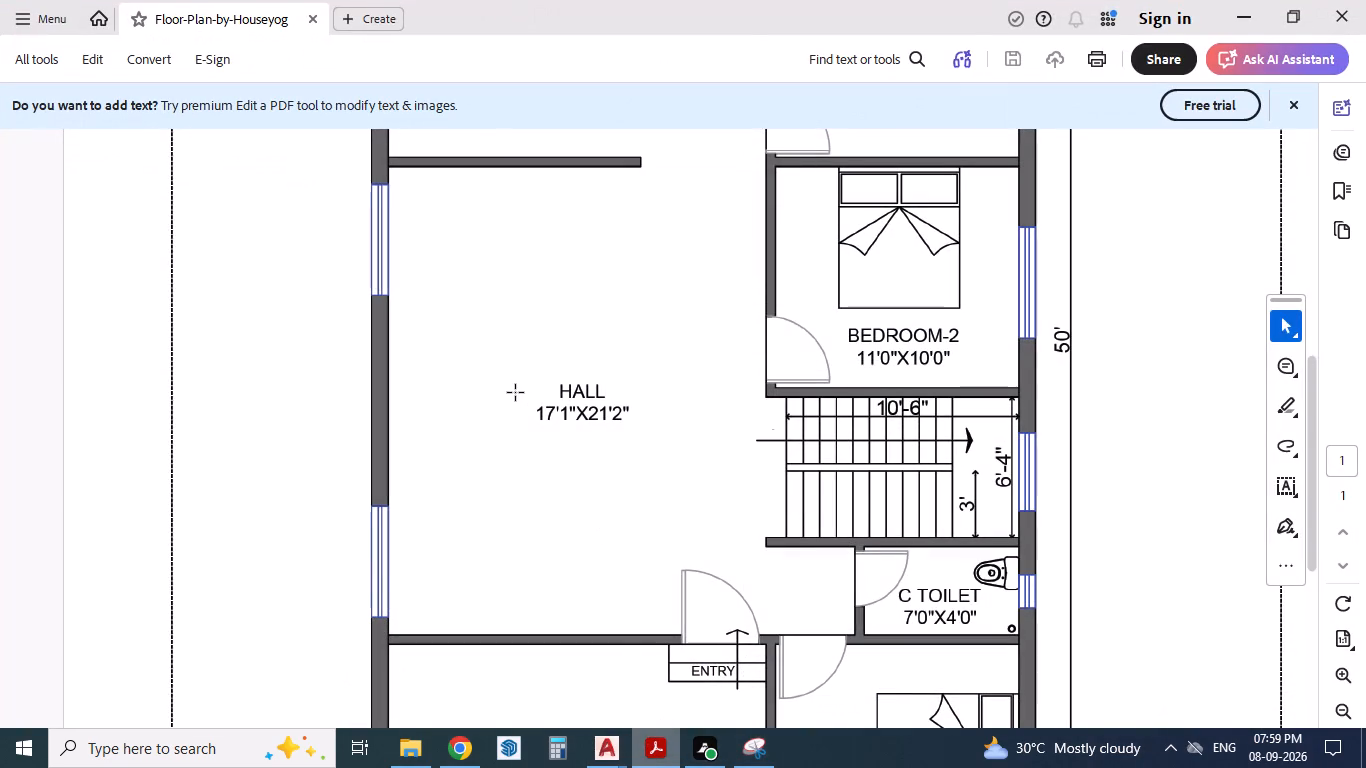
{"action": "scroll", "coordinate": [508, 349], "scroll_direction": "down", "scroll_amount": 3, "text": "ctrl"}
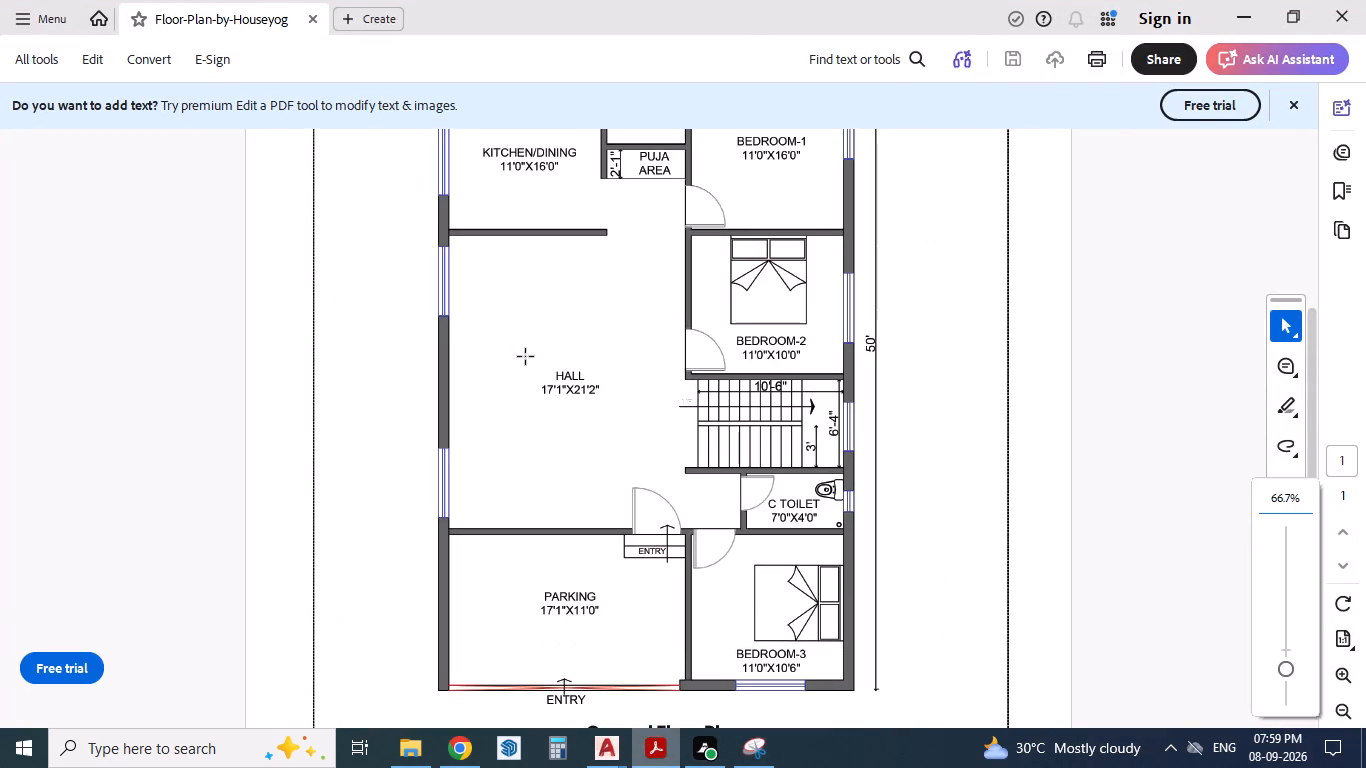
{"action": "key", "text": "alt+Tab"}
{"action": "scroll", "coordinate": [599, 372], "scroll_direction": "down", "scroll_amount": 1, "text": "ctrl"}
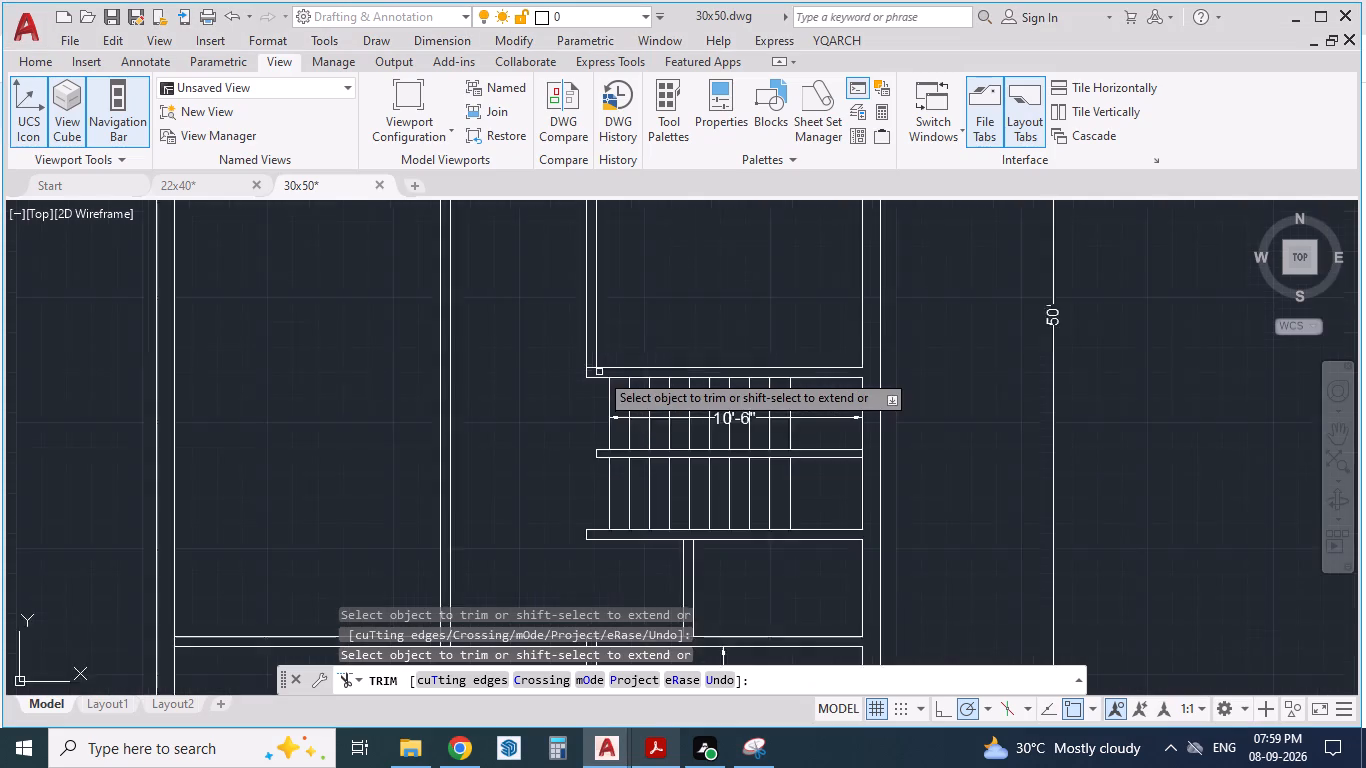
{"action": "scroll", "coordinate": [599, 372], "scroll_direction": "down", "scroll_amount": 2, "text": "ctrl"}
{"action": "key", "text": "Escape"}
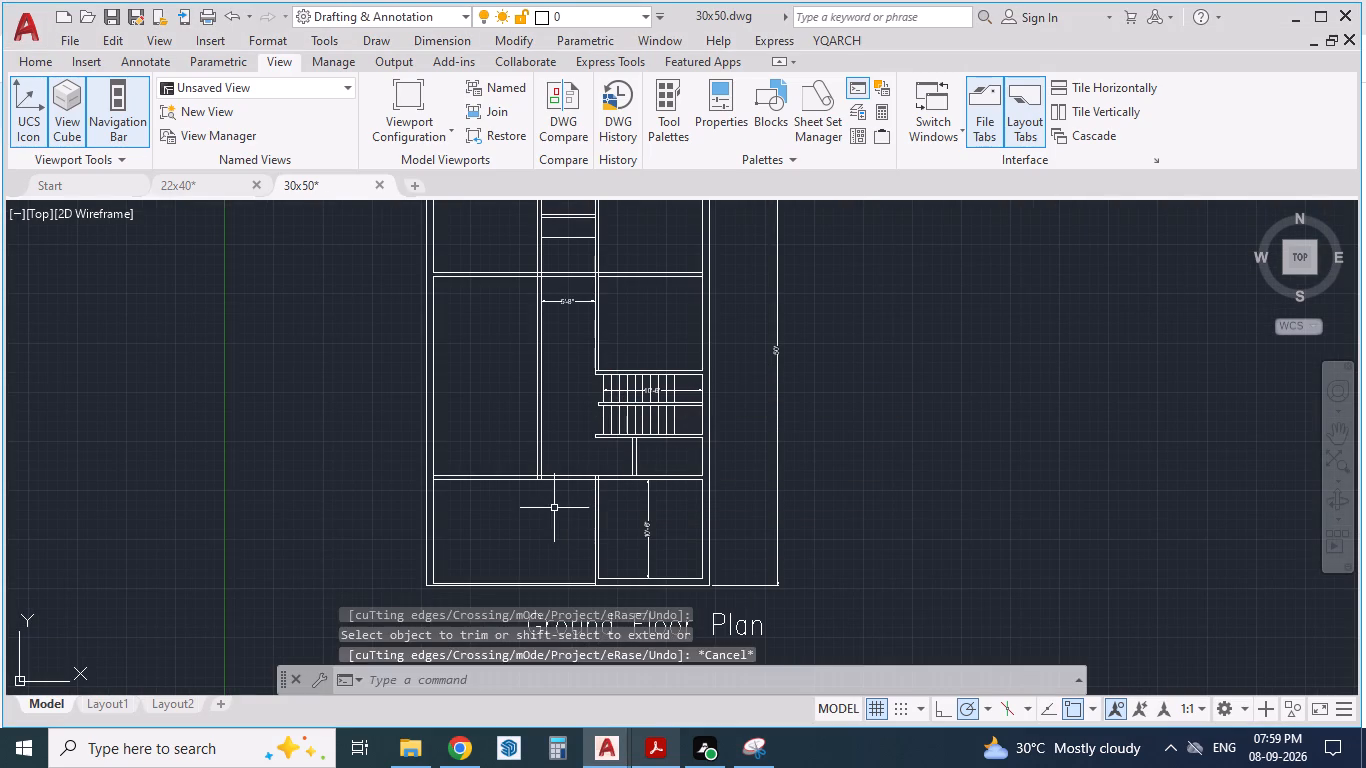
{"action": "key", "text": "Escape"}
{"action": "scroll", "coordinate": [551, 501], "scroll_direction": "up", "scroll_amount": 1}
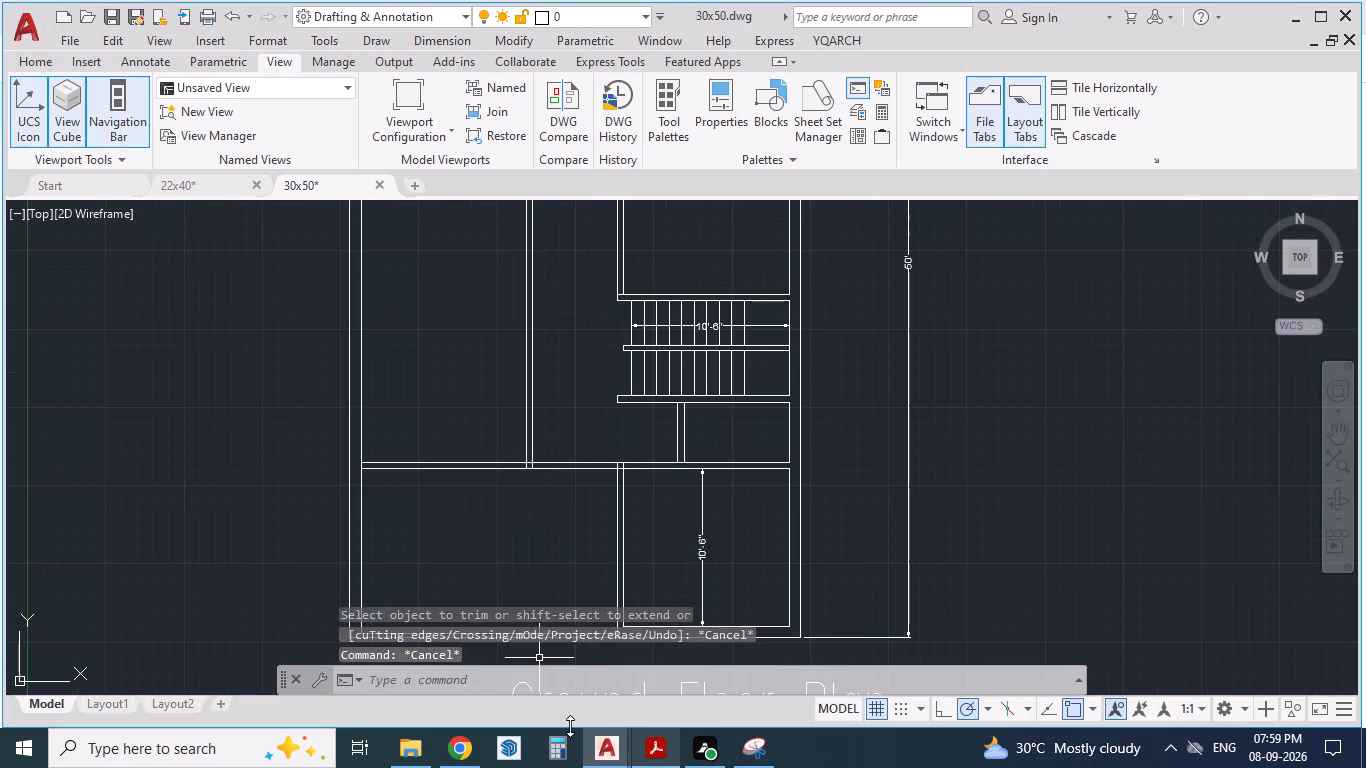
{"action": "left_click", "coordinate": [656, 749]}
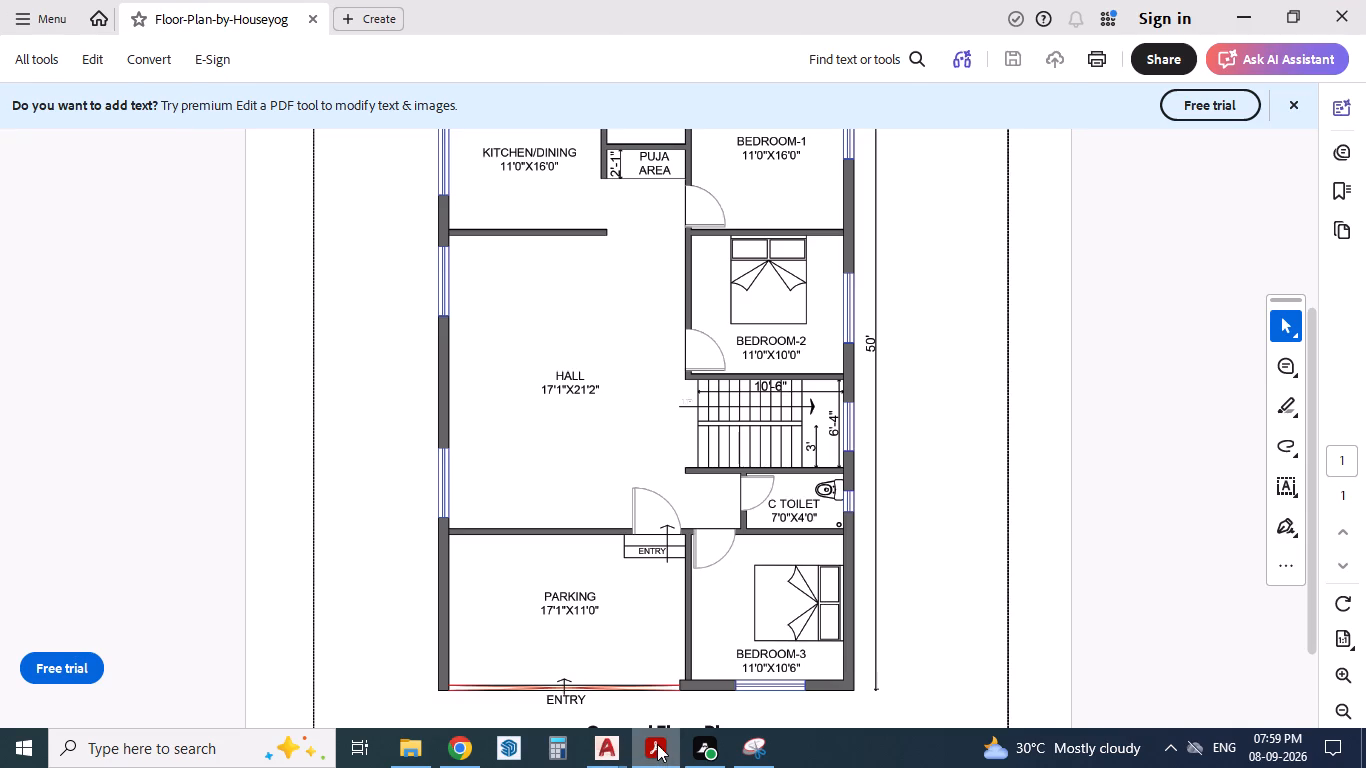
{"action": "left_click", "coordinate": [657, 744]}
{"action": "scroll", "coordinate": [517, 523], "scroll_direction": "up", "scroll_amount": 1}
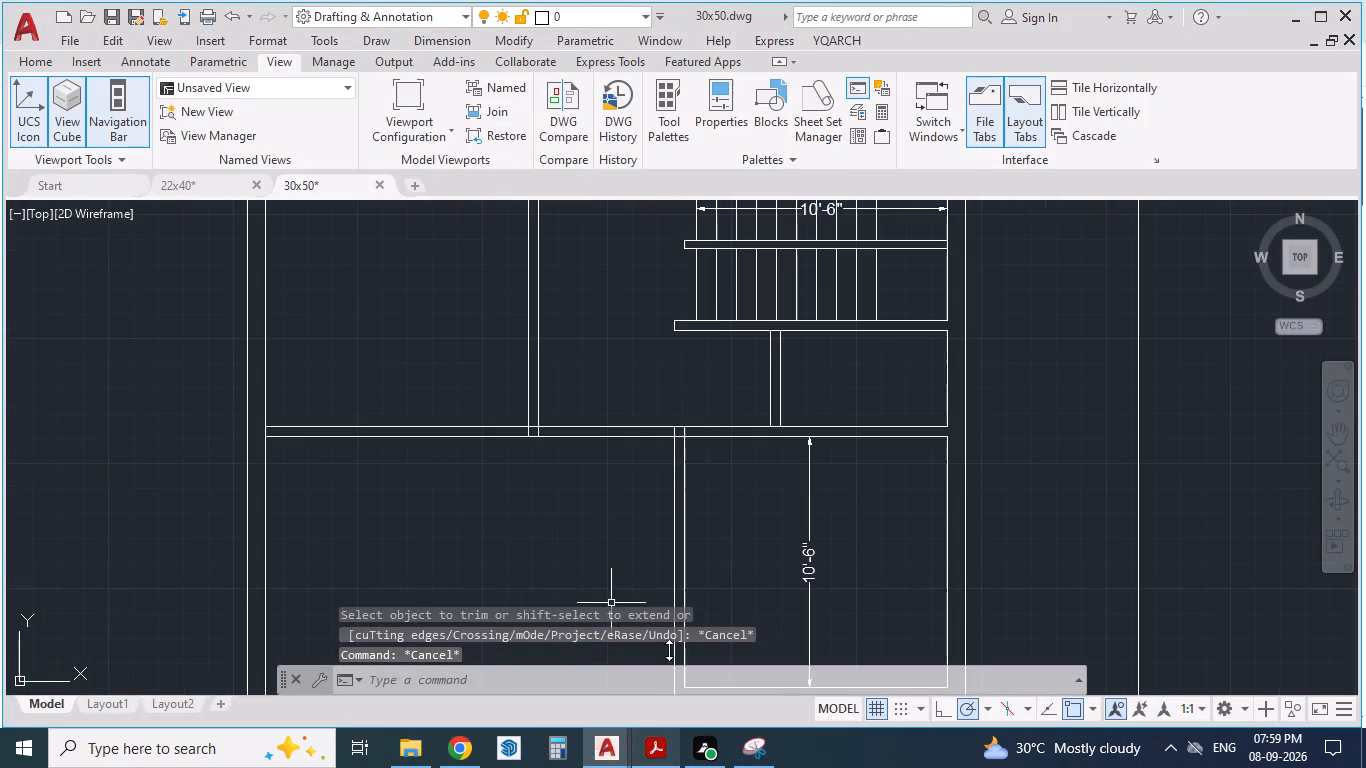
{"action": "left_click", "coordinate": [659, 742]}
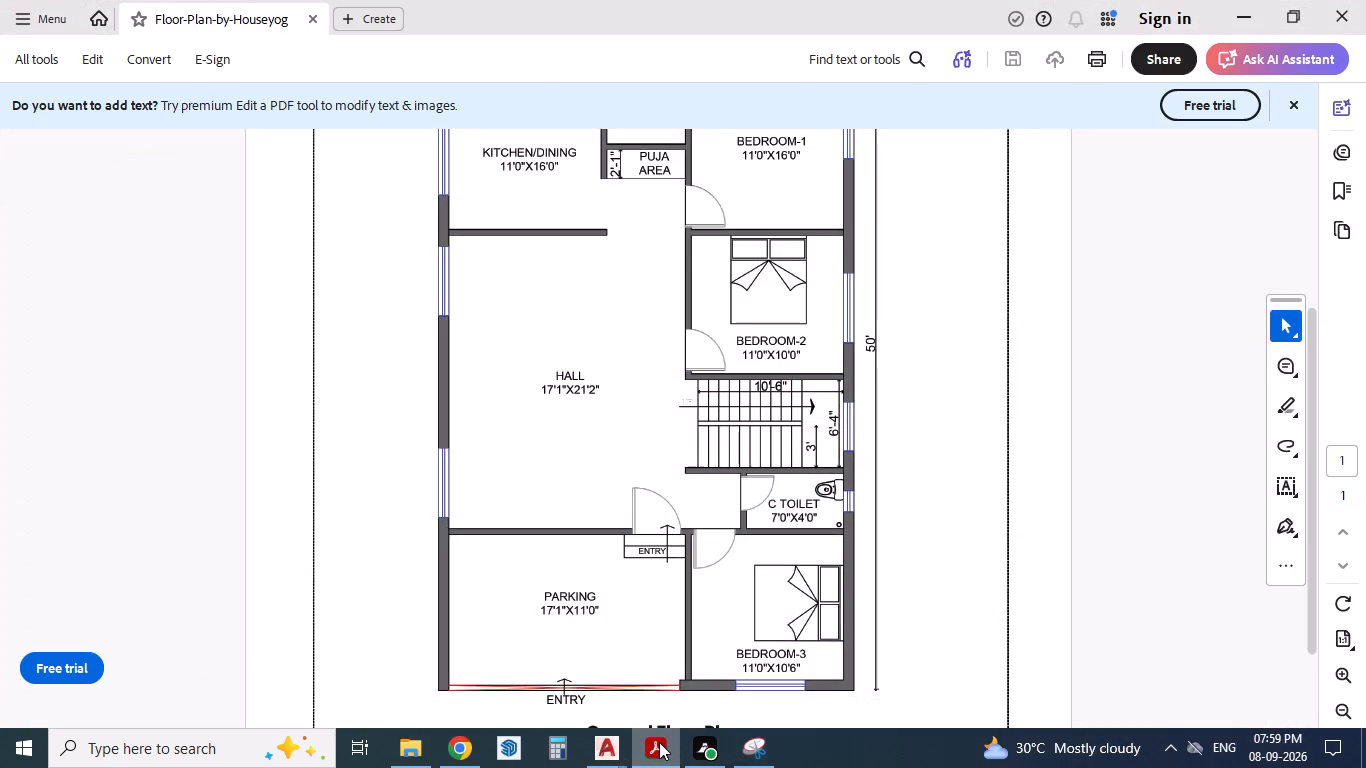
{"action": "left_click", "coordinate": [659, 742]}
Trim both vertical wall lines running through the hall, from the kitchen/dining wall down to the parking wall.
{"action": "scroll", "coordinate": [594, 513], "scroll_direction": "down", "scroll_amount": 2}
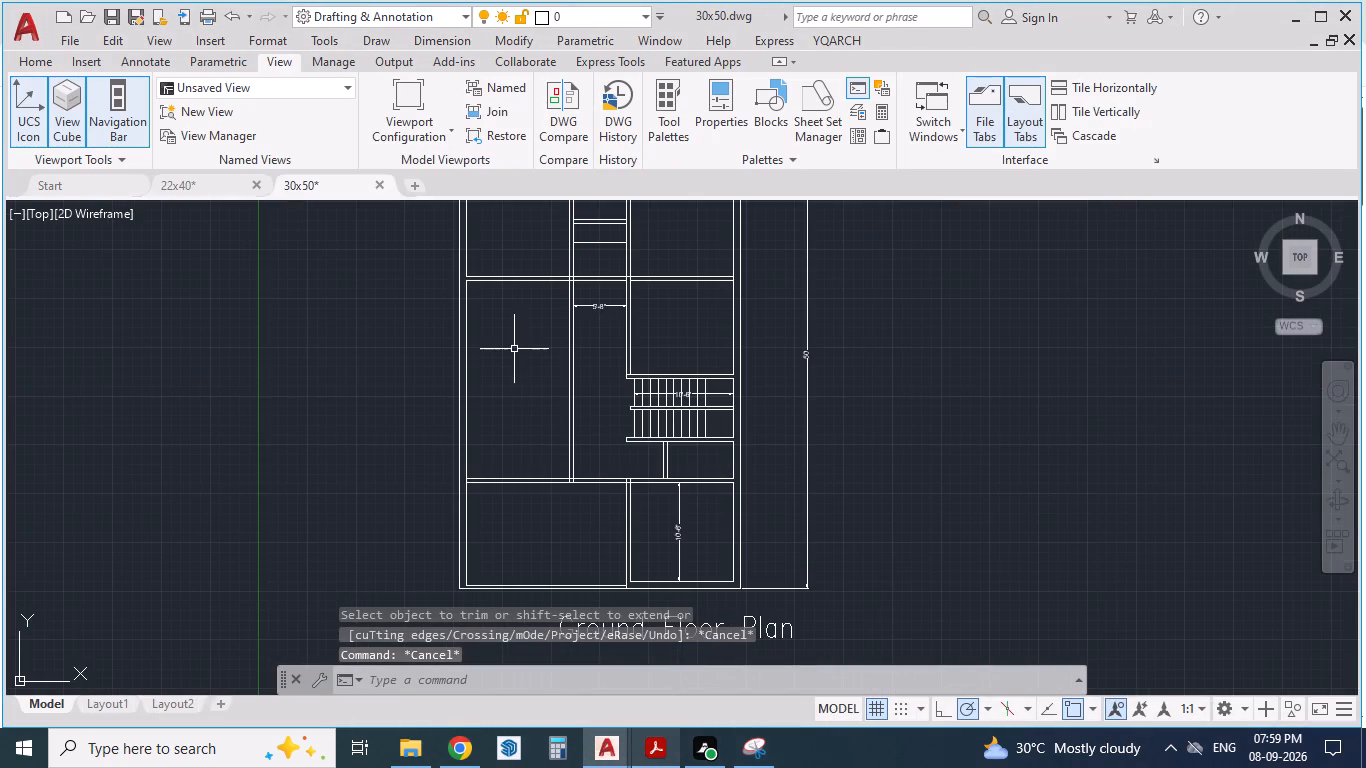
{"action": "scroll", "coordinate": [559, 350], "scroll_direction": "up", "scroll_amount": 1}
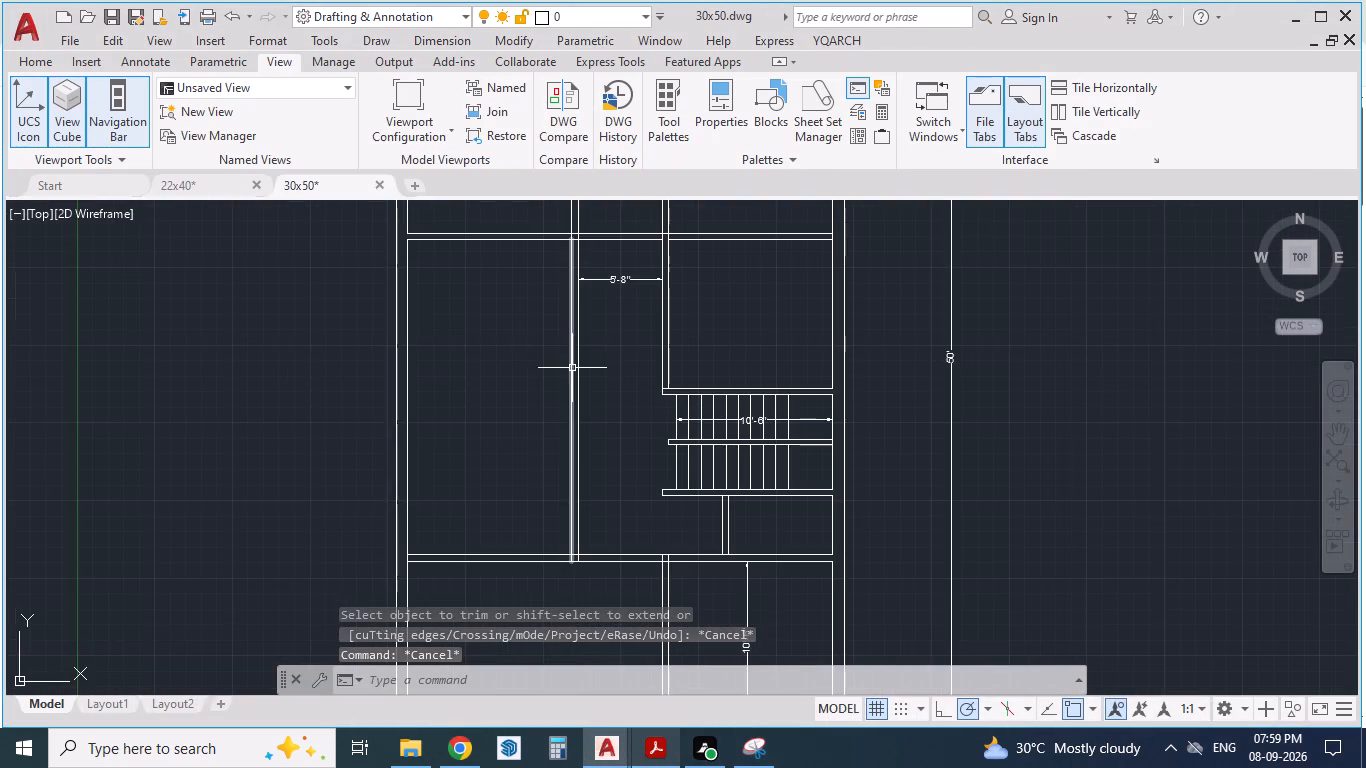
{"action": "scroll", "coordinate": [580, 416], "scroll_direction": "down", "scroll_amount": 1}
{"action": "scroll", "coordinate": [590, 246], "scroll_direction": "up", "scroll_amount": 1}
{"action": "scroll", "coordinate": [589, 392], "scroll_direction": "down", "scroll_amount": 1}
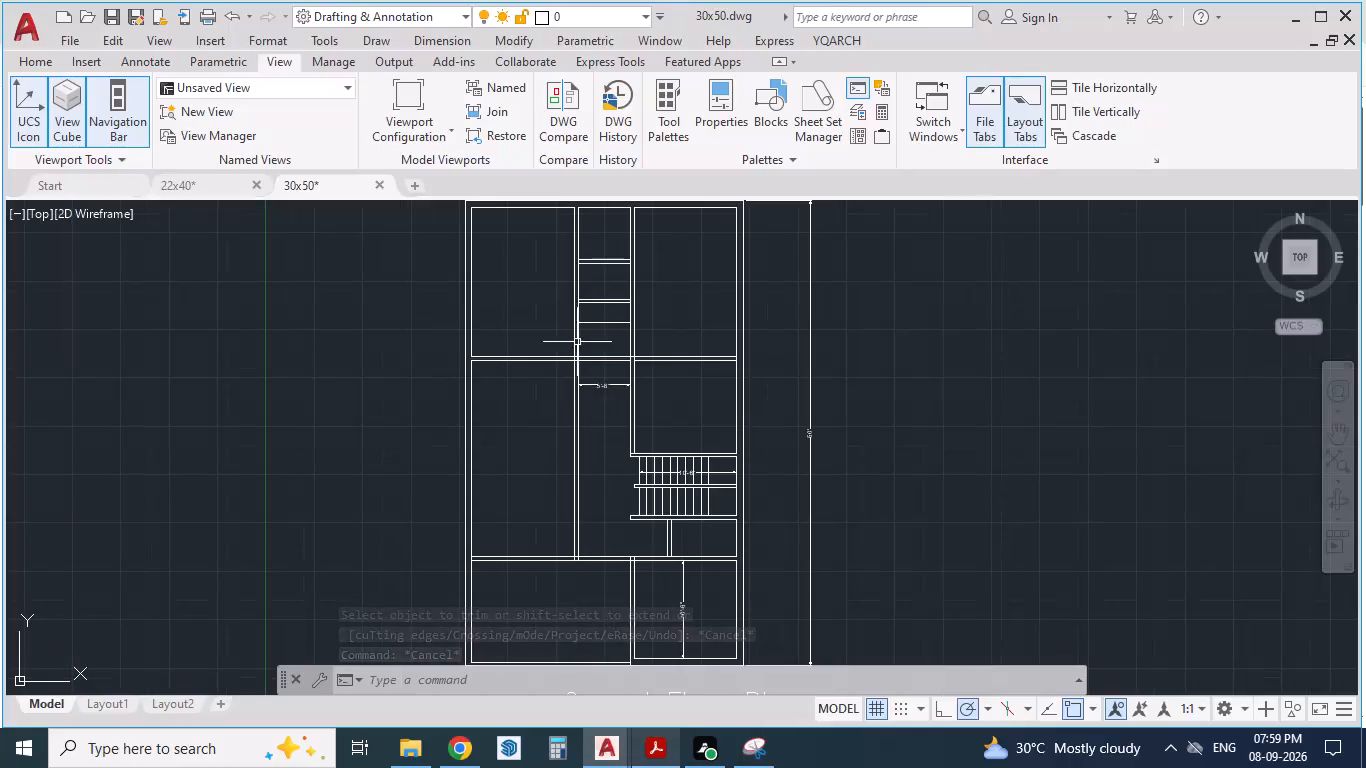
{"action": "scroll", "coordinate": [556, 294], "scroll_direction": "up", "scroll_amount": 1}
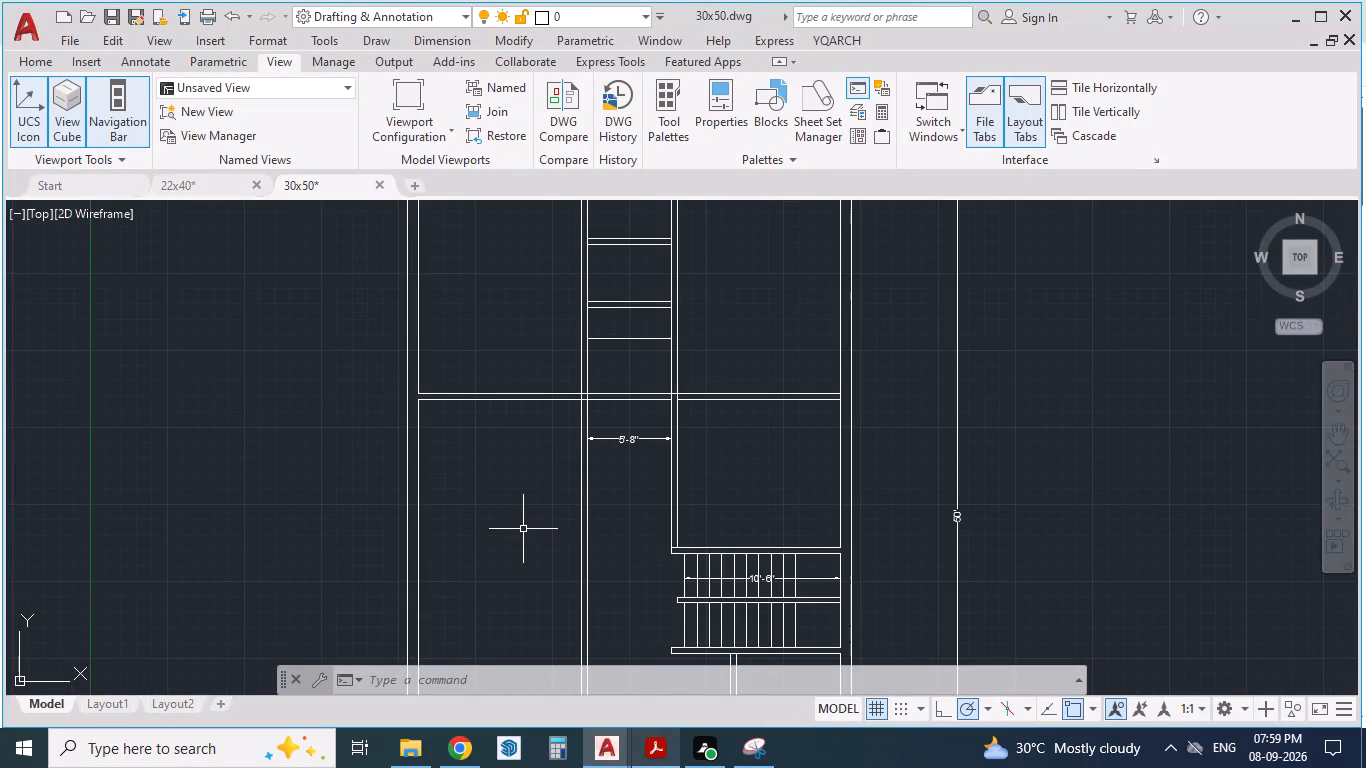
{"action": "type", "text": "TR"}
{"action": "key", "text": "Return"}
{"action": "left_click_drag", "start_coordinate": [522, 531], "coordinate": [627, 574]}
{"action": "scroll", "coordinate": [602, 385], "scroll_direction": "down", "scroll_amount": 1}
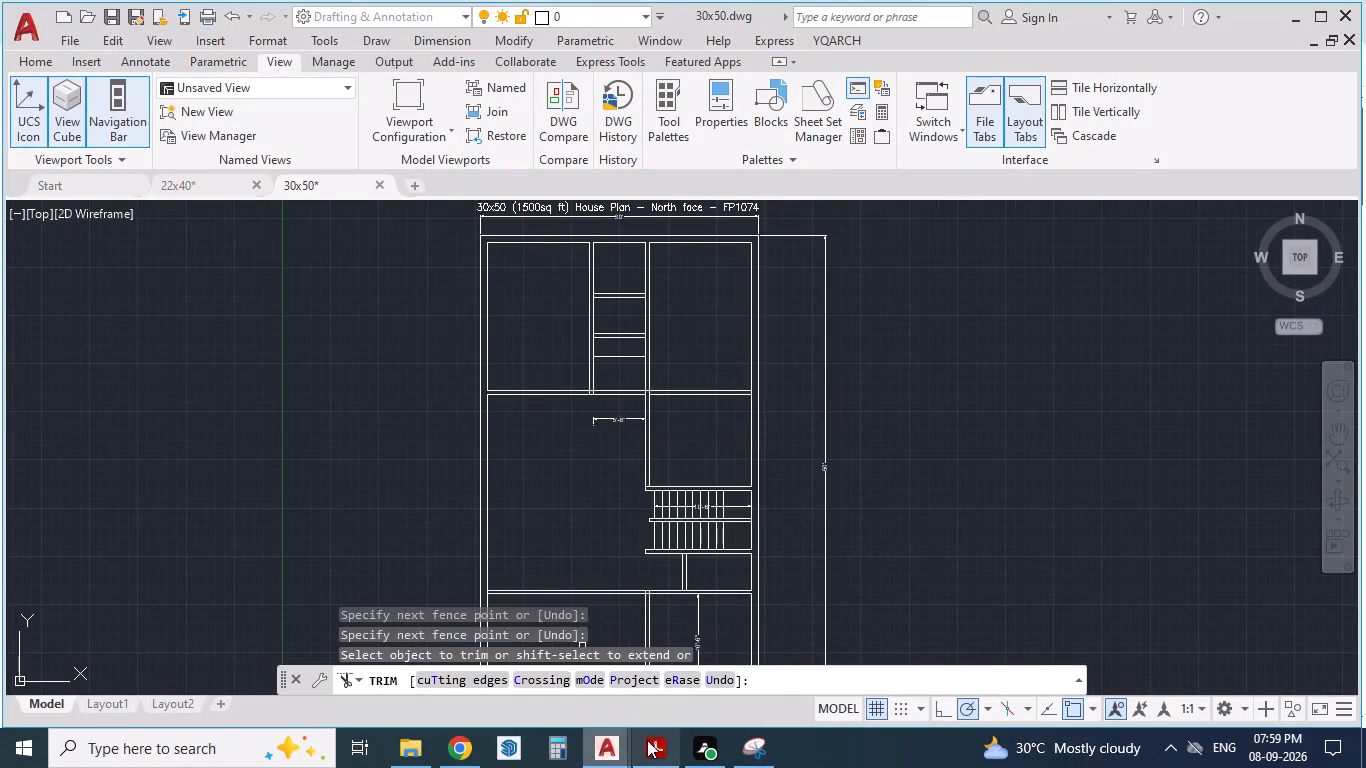
Check the PDF and trim both horizontal wall lines across the 5'-8" passage between the kitchen/dining wall and the bedrooms.
{"action": "left_click", "coordinate": [657, 741]}
{"action": "left_click", "coordinate": [657, 741]}
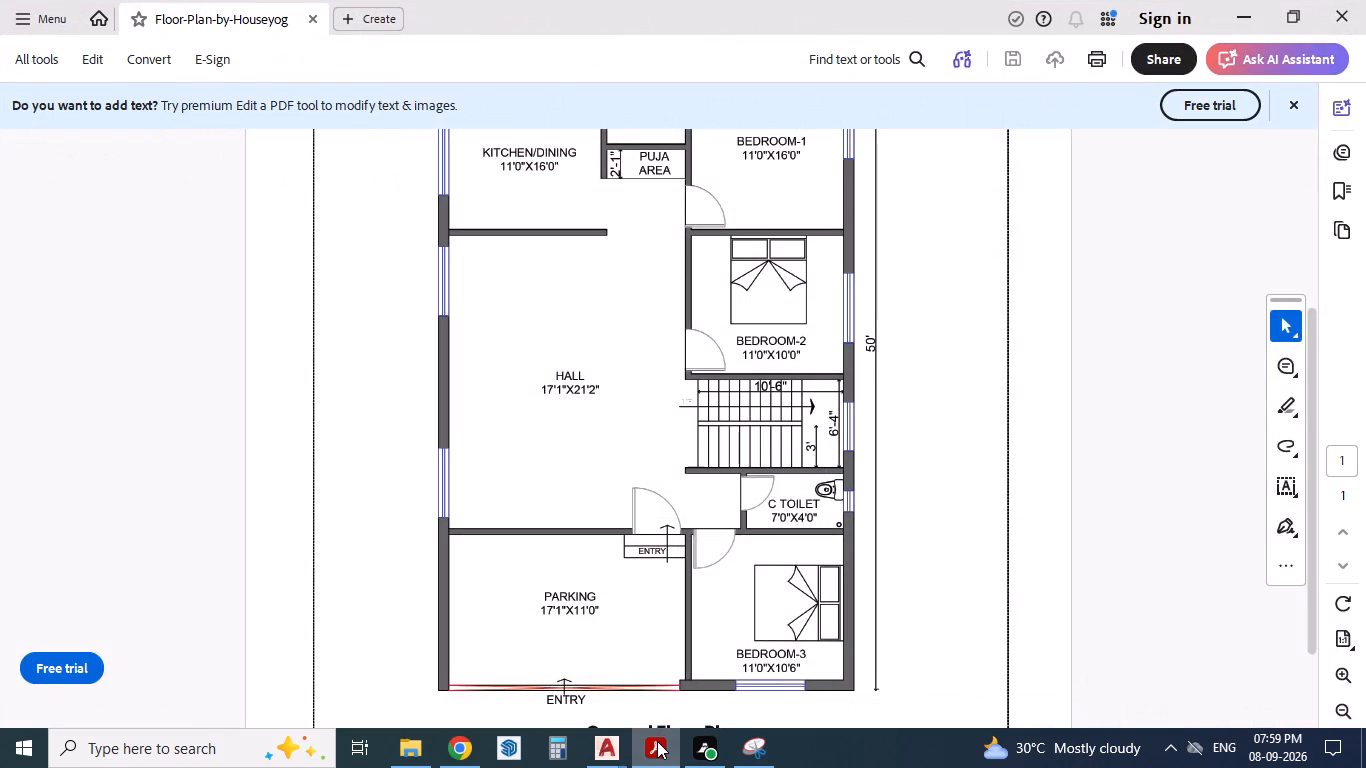
{"action": "scroll", "coordinate": [623, 418], "scroll_direction": "up", "scroll_amount": 1}
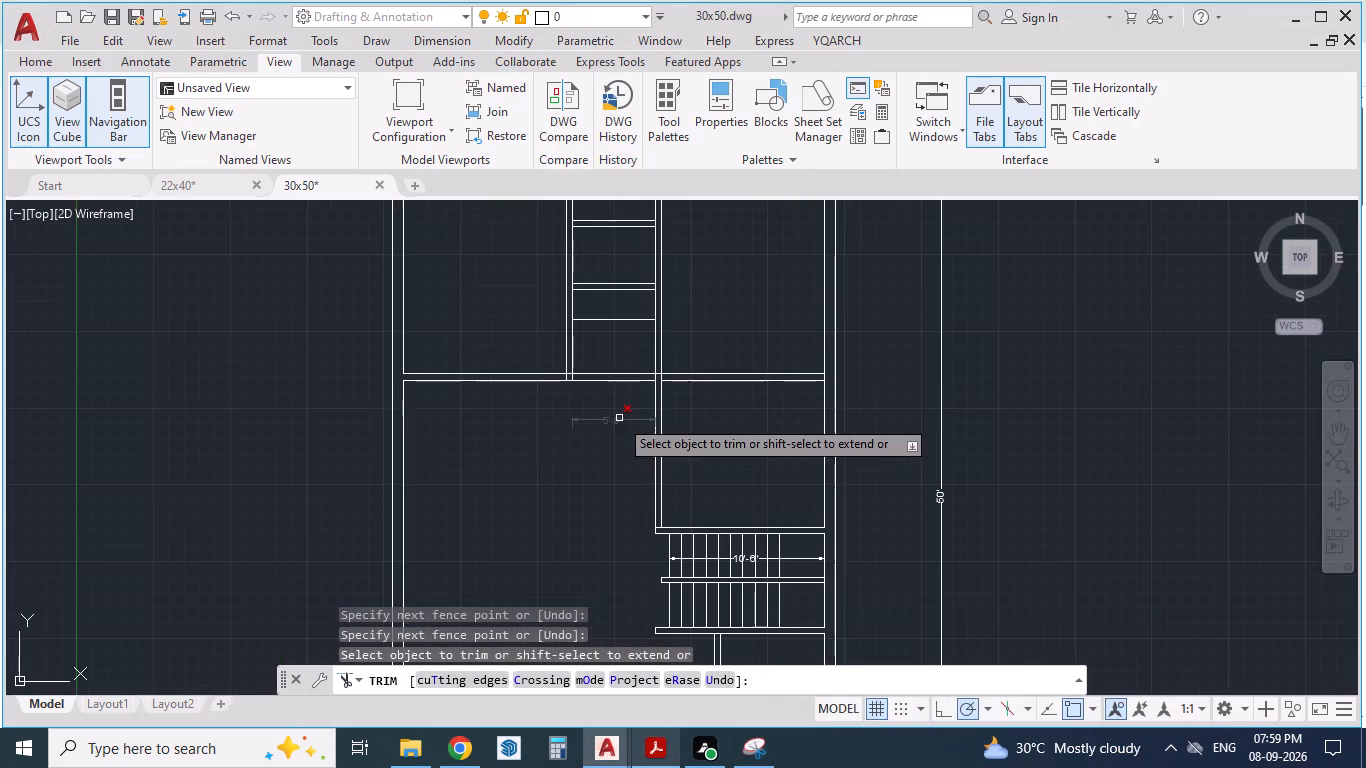
{"action": "left_click_drag", "start_coordinate": [610, 364], "coordinate": [612, 389]}
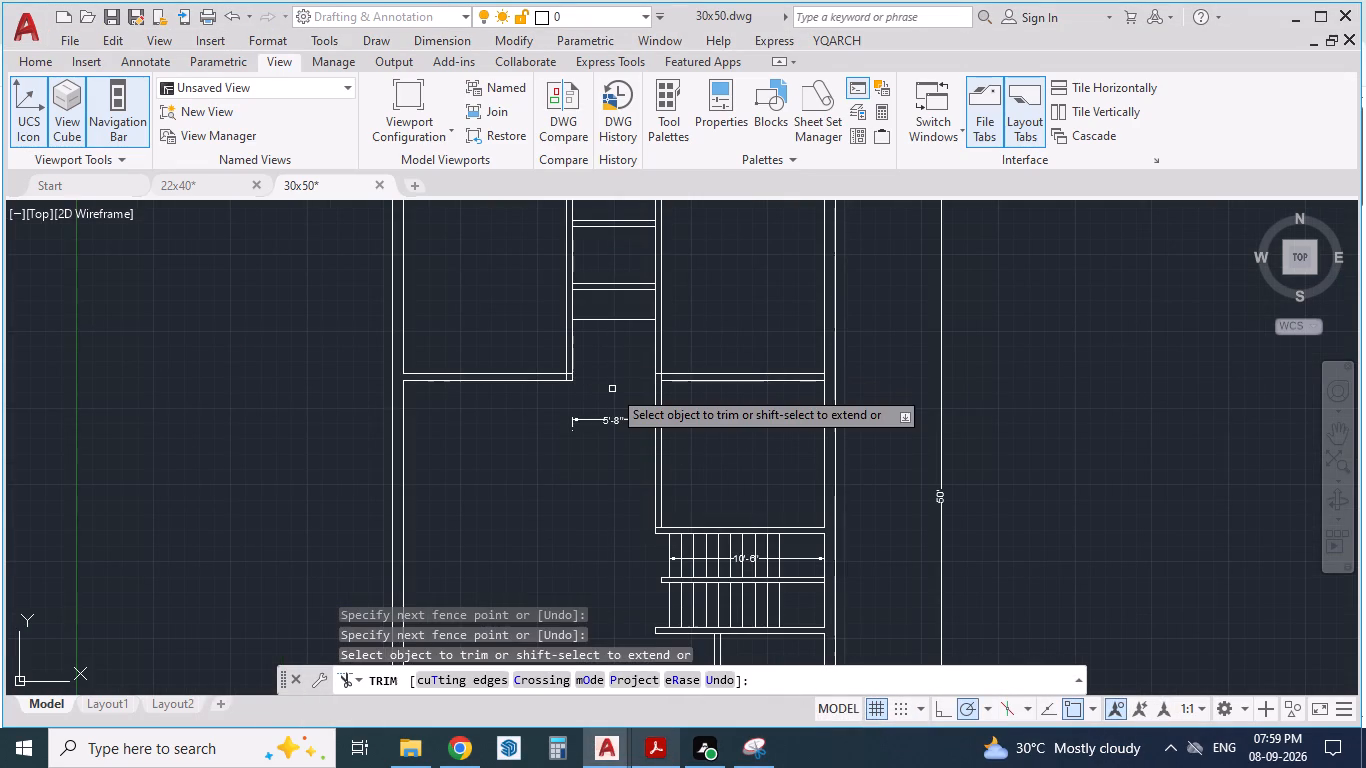
Check the PDF and trim the overlapping line segments inside the kitchen/dining wall corner beside the 5'-8" passage.
{"action": "left_click", "coordinate": [655, 743]}
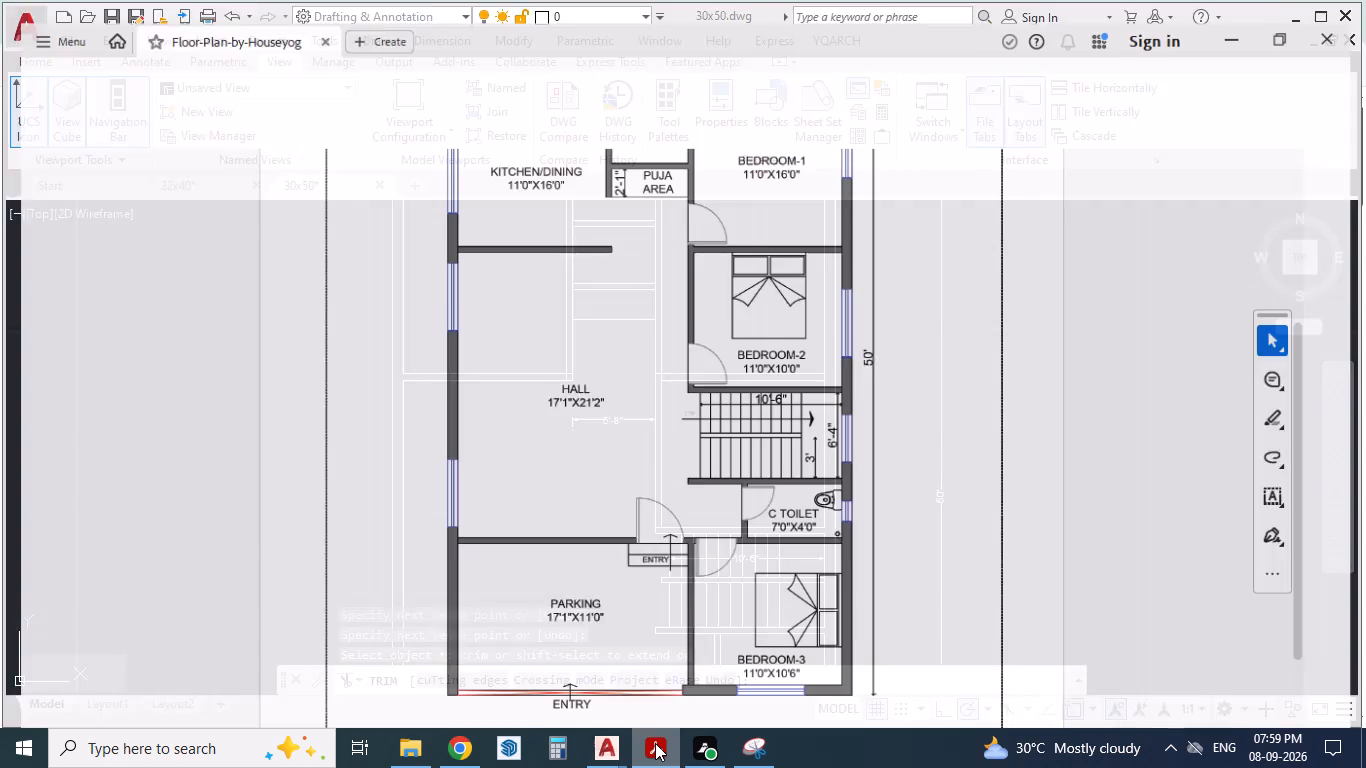
{"action": "left_click", "coordinate": [655, 743]}
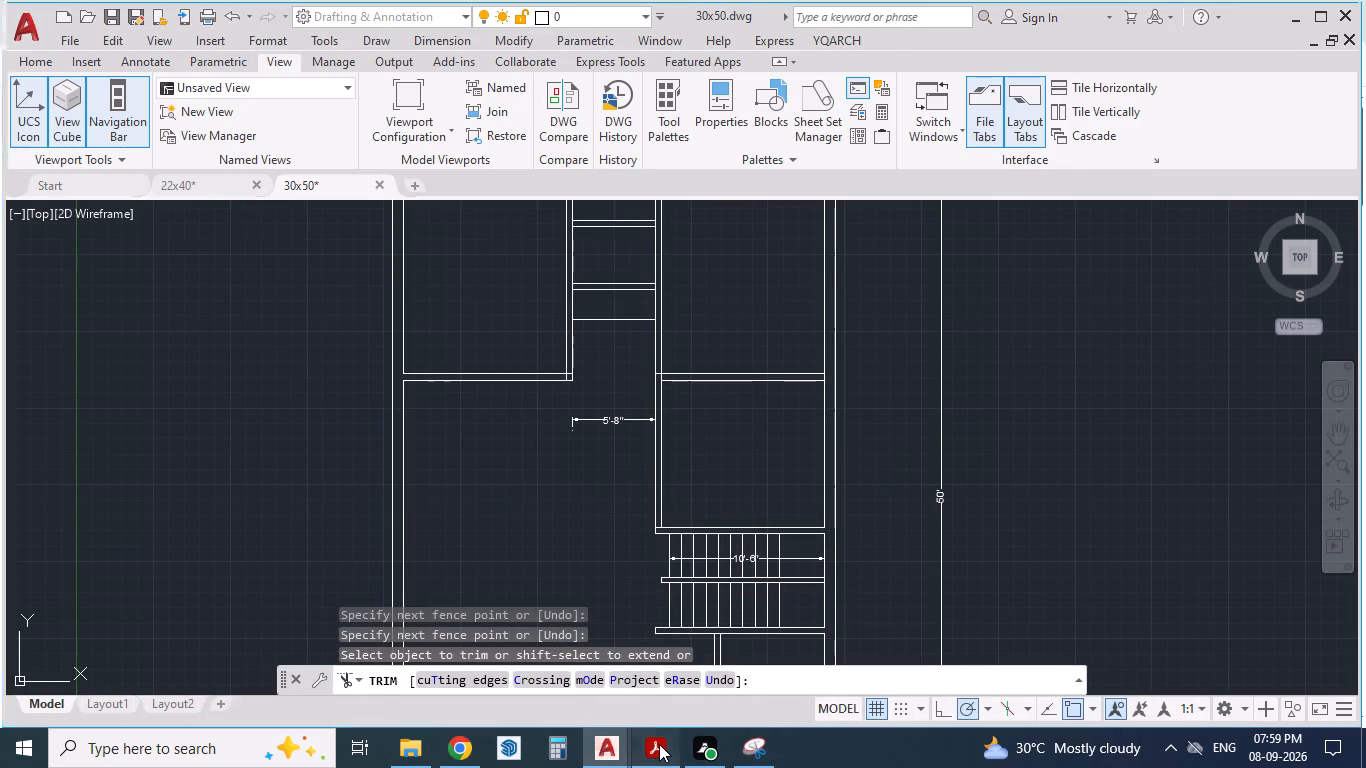
{"action": "left_click", "coordinate": [659, 744]}
{"action": "left_click", "coordinate": [659, 744]}
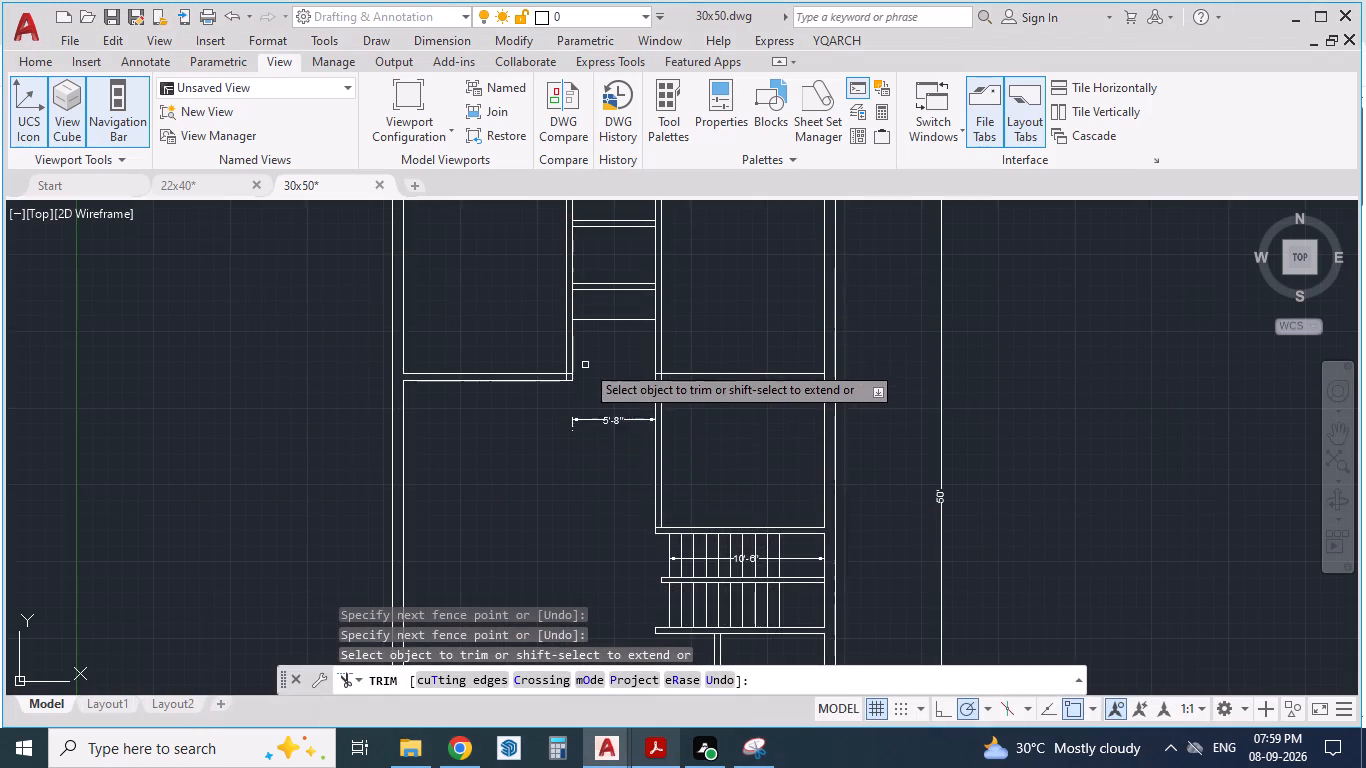
{"action": "scroll", "coordinate": [584, 362], "scroll_direction": "up", "scroll_amount": 2}
{"action": "scroll", "coordinate": [554, 447], "scroll_direction": "up", "scroll_amount": 2}
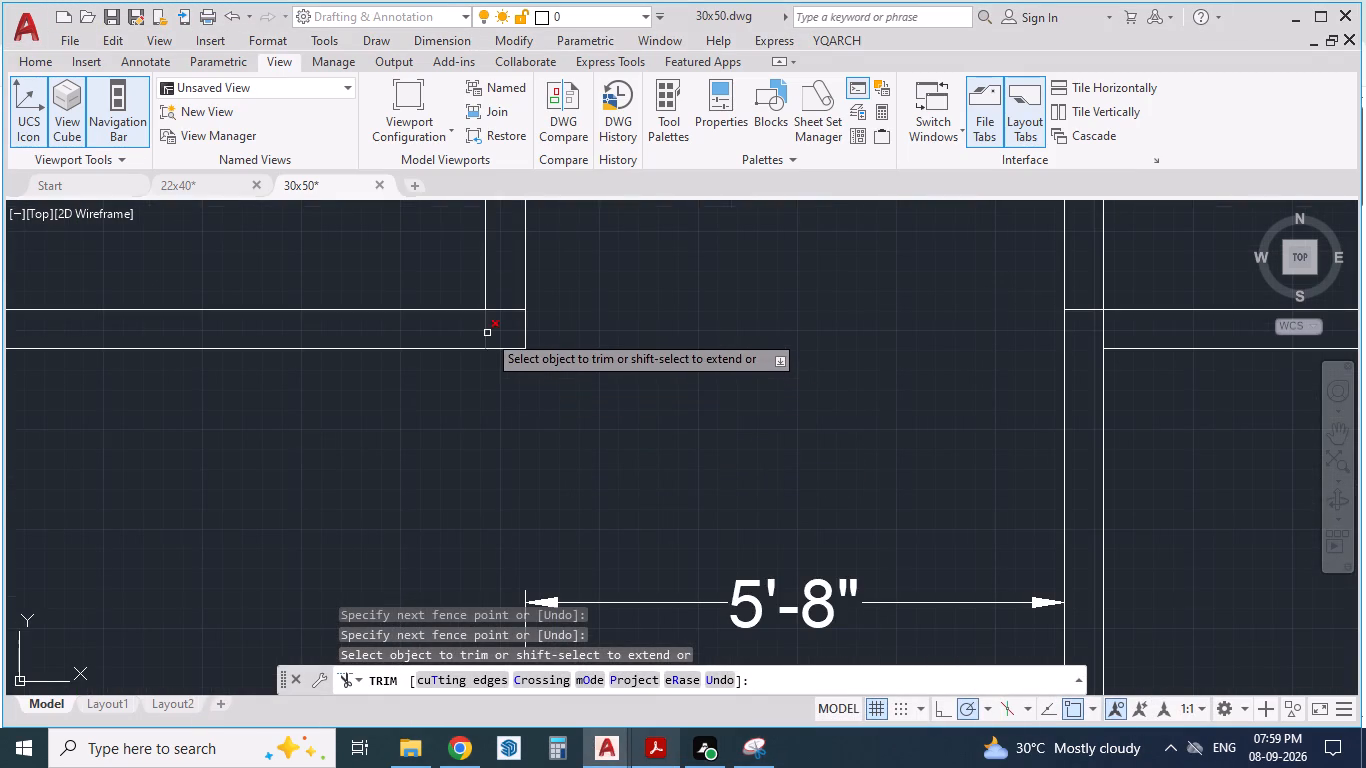
{"action": "left_click", "coordinate": [487, 333]}
{"action": "left_click", "coordinate": [506, 306]}
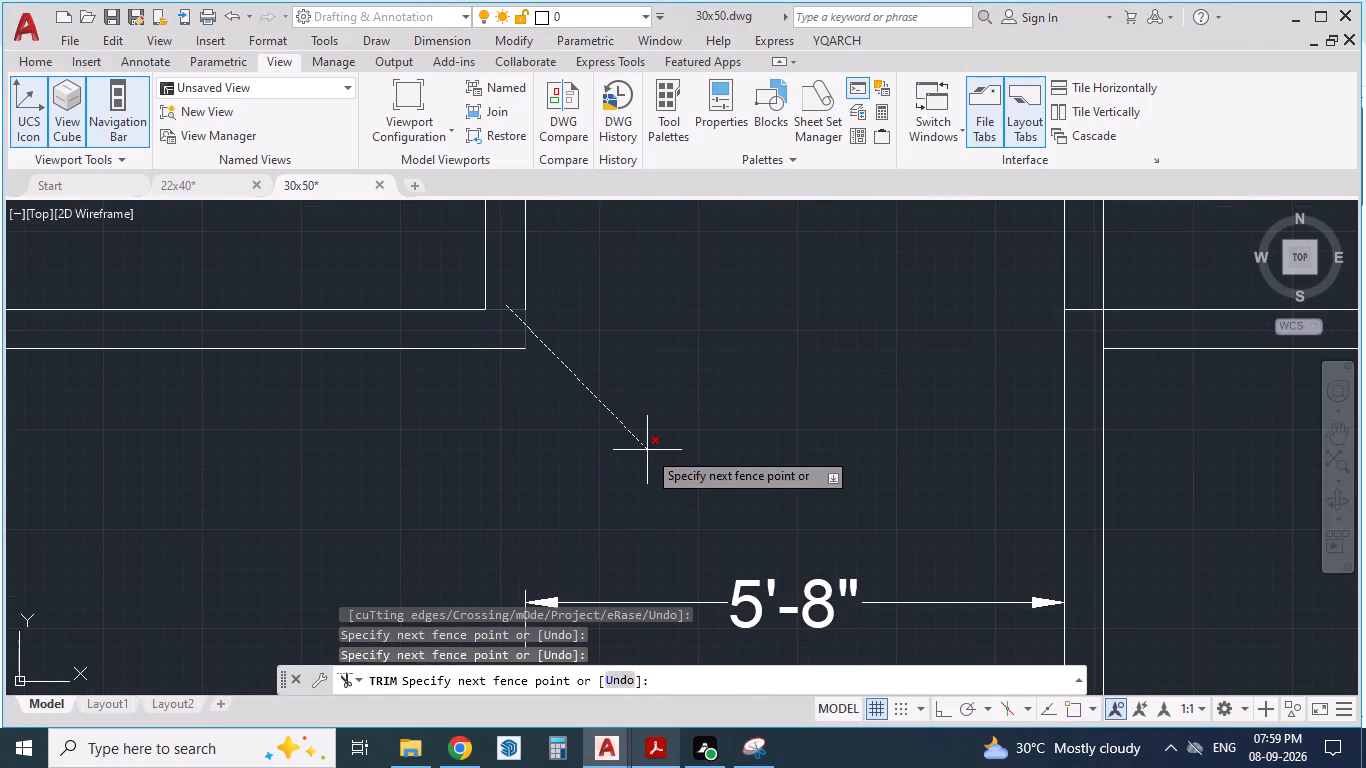
{"action": "left_click", "coordinate": [505, 319]}
{"action": "scroll", "coordinate": [606, 433], "scroll_direction": "down", "scroll_amount": 3}
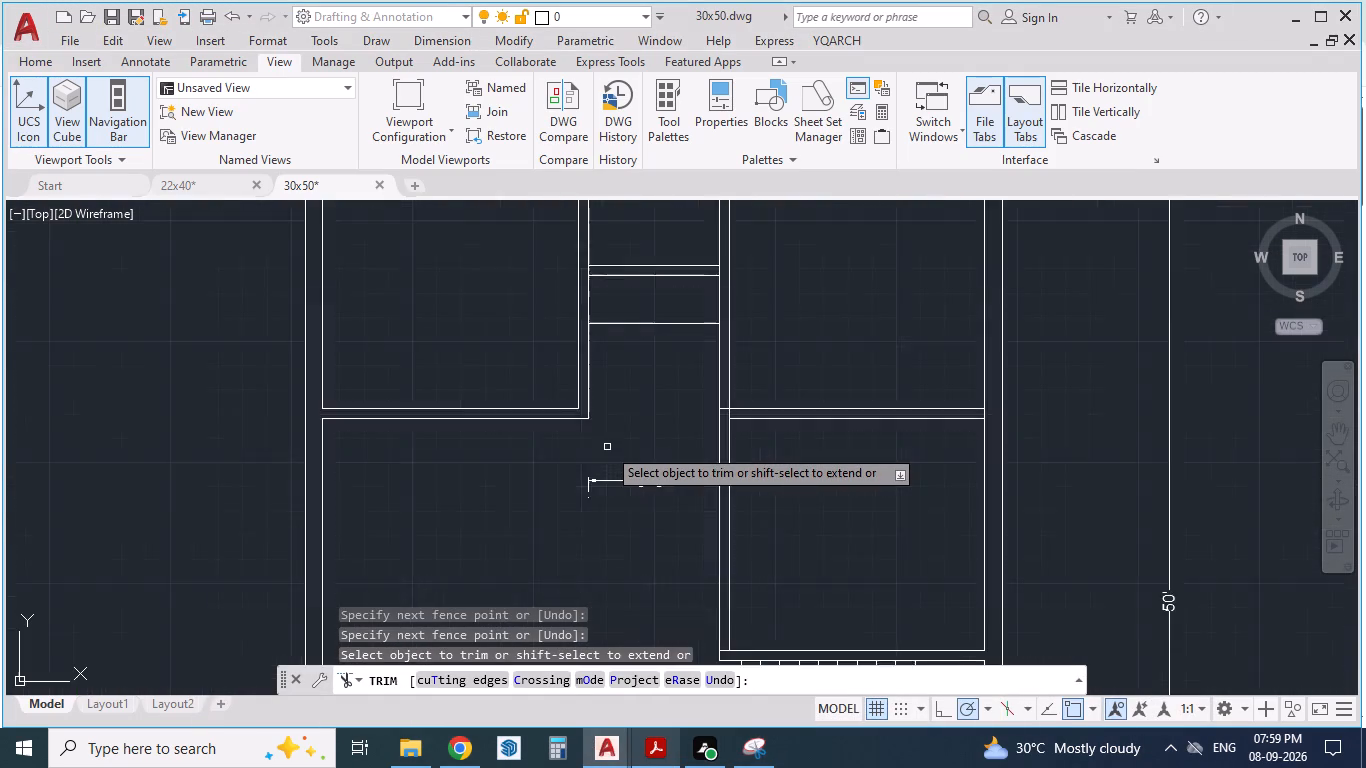
Check the PDF and trim the passage-side kitchen/dining wall line between the puja area's lower line and the hall wall.
{"action": "scroll", "coordinate": [607, 447], "scroll_direction": "down", "scroll_amount": 1}
{"action": "left_click", "coordinate": [650, 756]}
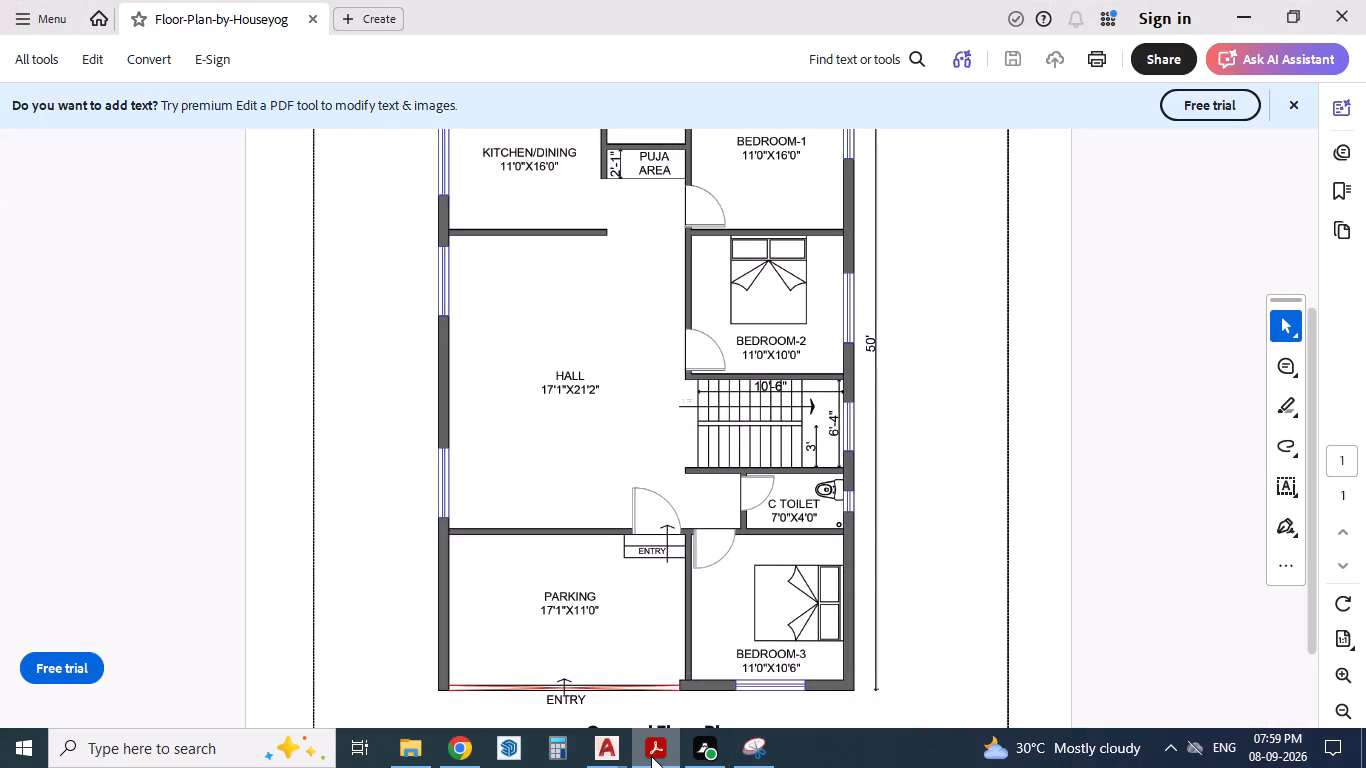
{"action": "left_click", "coordinate": [651, 756]}
{"action": "scroll", "coordinate": [610, 418], "scroll_direction": "up", "scroll_amount": 1}
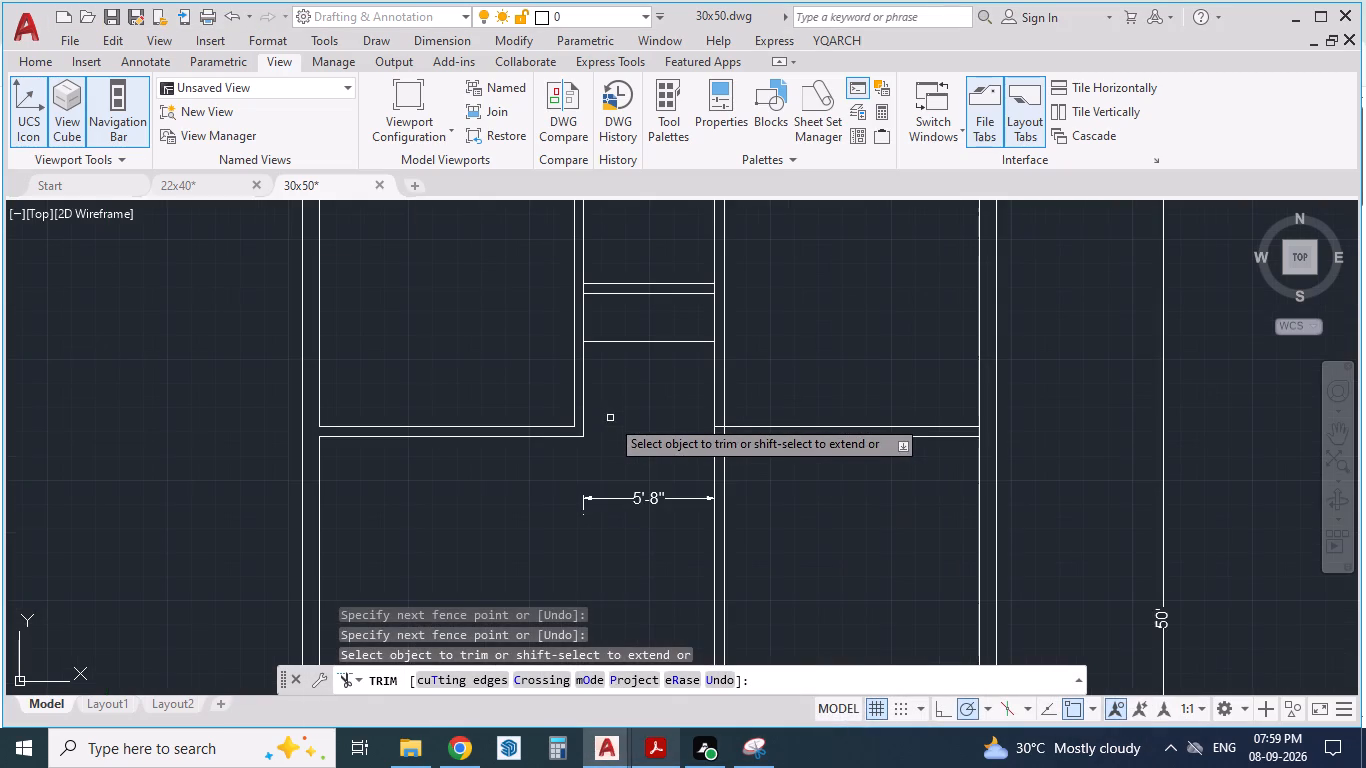
{"action": "left_click", "coordinate": [586, 395]}
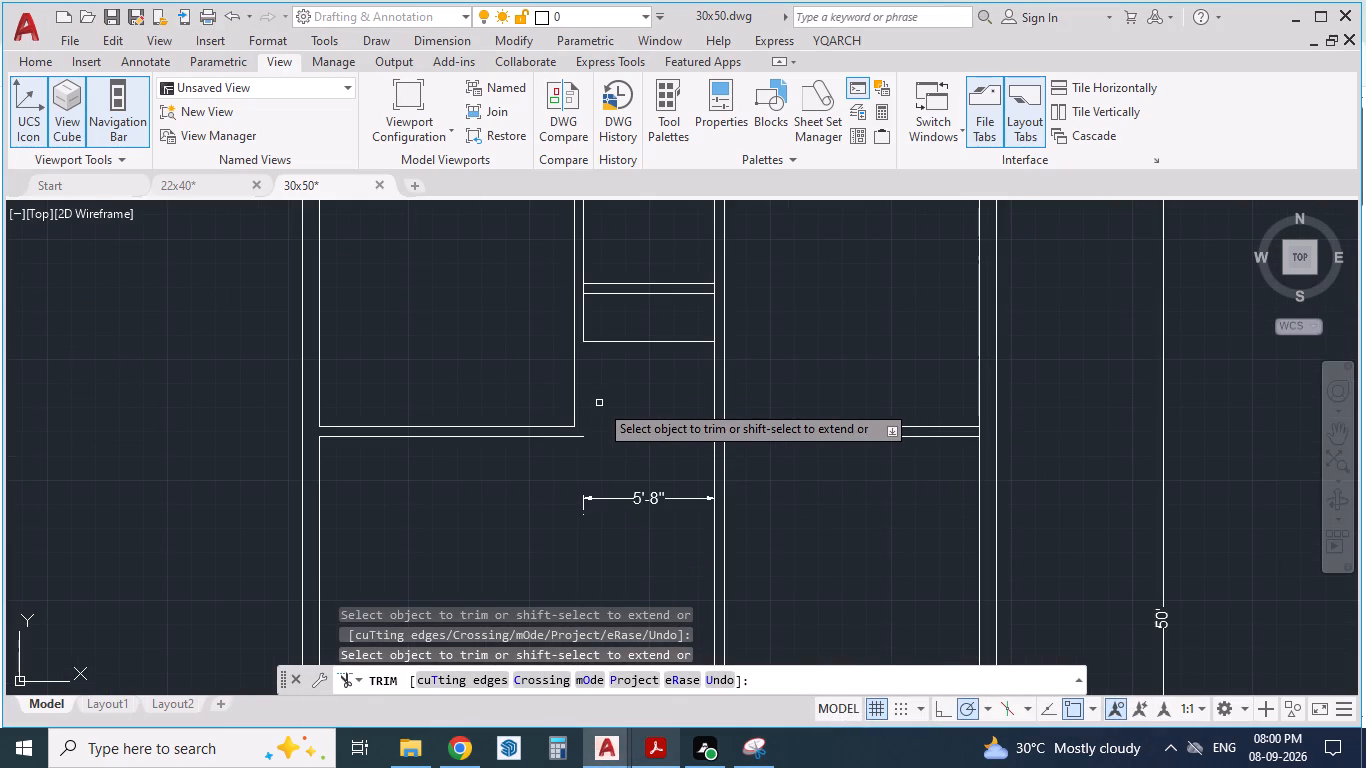
{"action": "key", "text": "Escape"}
{"action": "key", "text": "Escape"}
{"action": "key", "text": "Escape"}
Extend the puja area's lower line across the wall thickness to the kitchen-side wall line.
{"action": "type", "text": "EX"}
{"action": "key", "text": "Return"}
{"action": "left_click", "coordinate": [611, 342]}
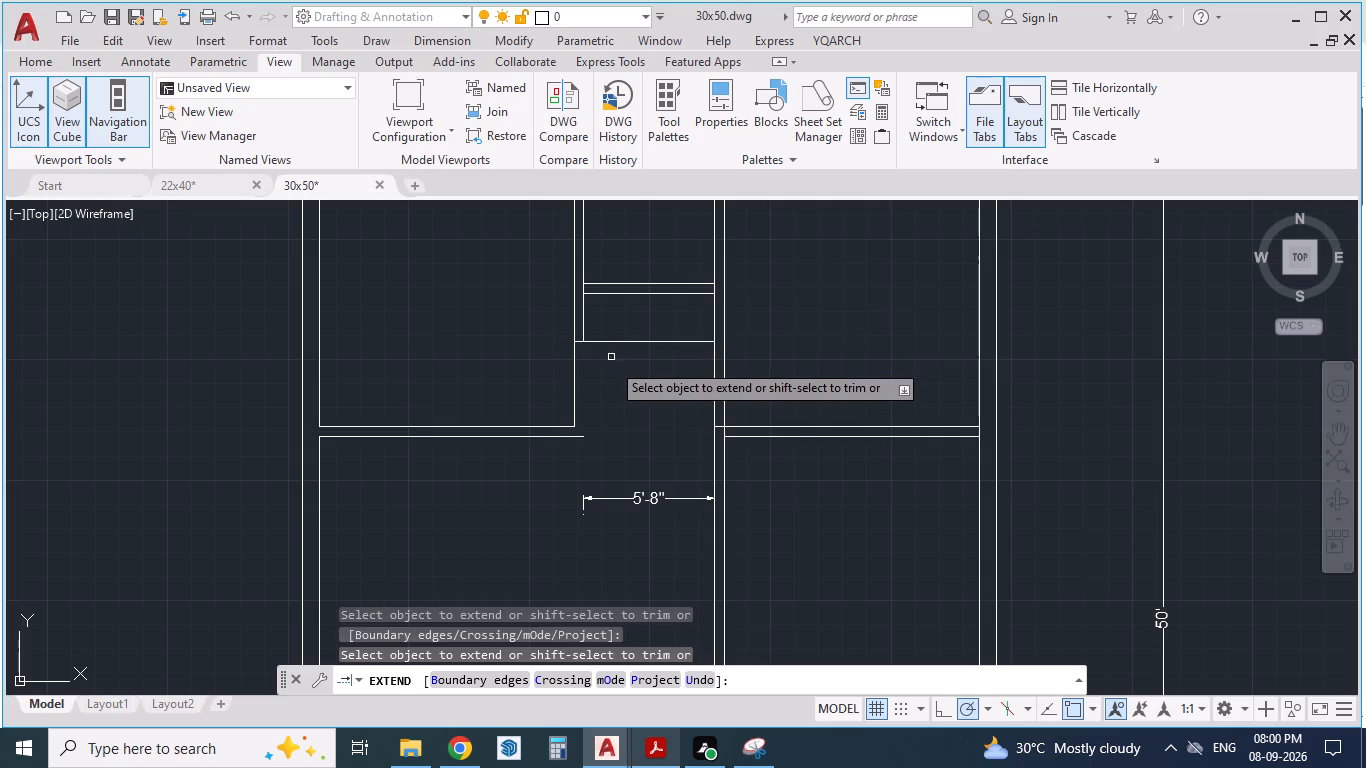
{"action": "key", "text": "Escape"}
{"action": "key", "text": "Escape"}
Trim the remaining kitchen-side vertical wall line below the puja area to open the kitchen/dining to the passage.
{"action": "type", "text": "TR"}
{"action": "key", "text": "Return"}
{"action": "left_click_drag", "start_coordinate": [598, 394], "coordinate": [475, 374]}
{"action": "key", "text": "Escape"}
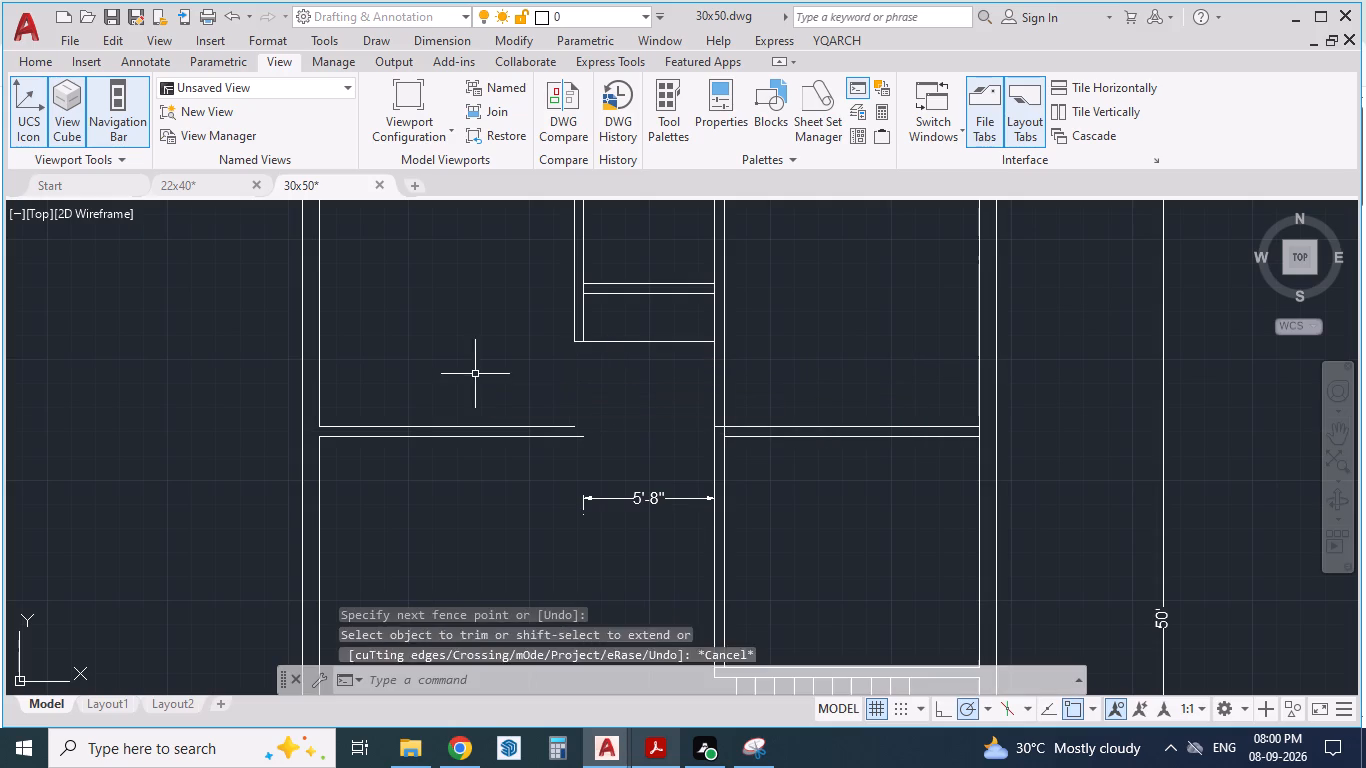
{"action": "key", "text": "Escape"}
Save the 30x50 drawing.
{"action": "key", "text": "ctrl+s"}
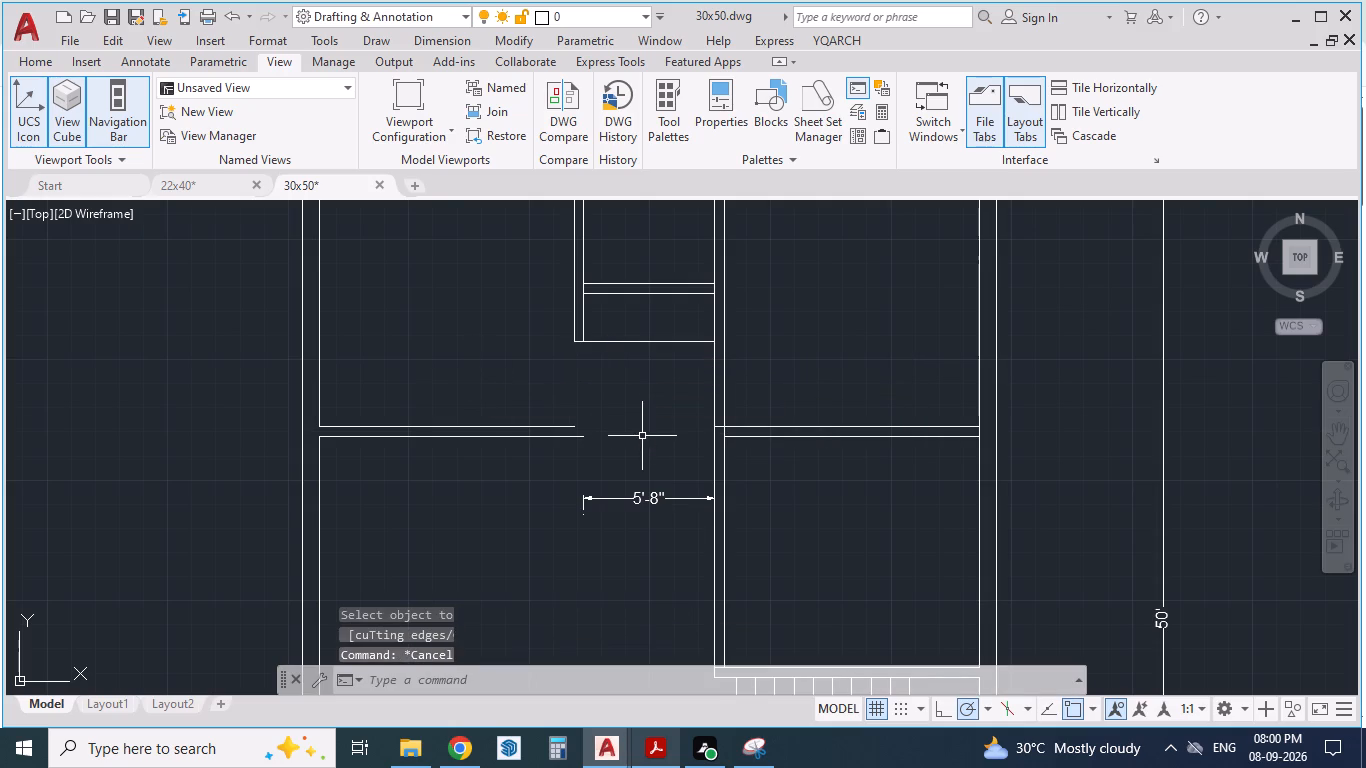
Check the PDF and draw a vertical end line down from the open end of the kitchen/hall wall's upper line.
{"action": "key", "text": "alt+Tab"}
{"action": "key", "text": "alt+Tab"}
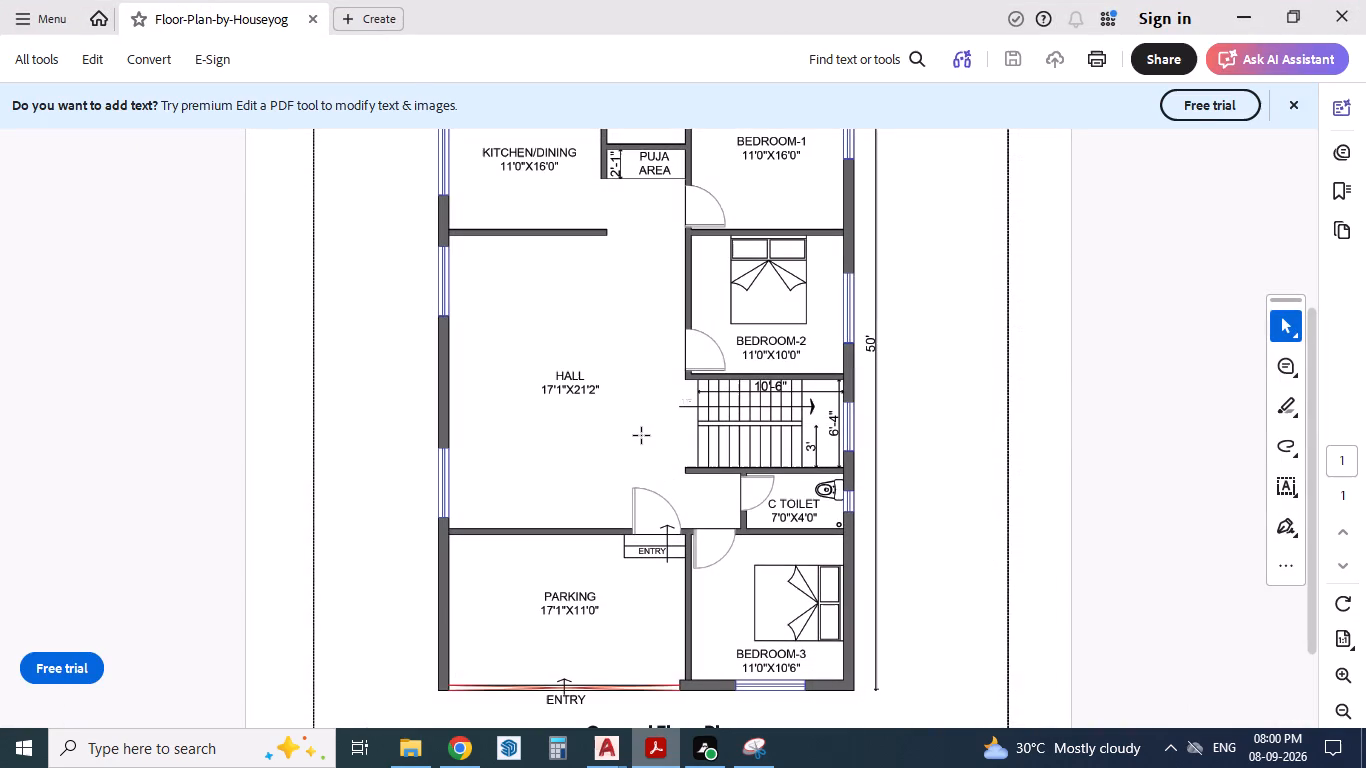
{"action": "key", "text": "alt+Tab"}
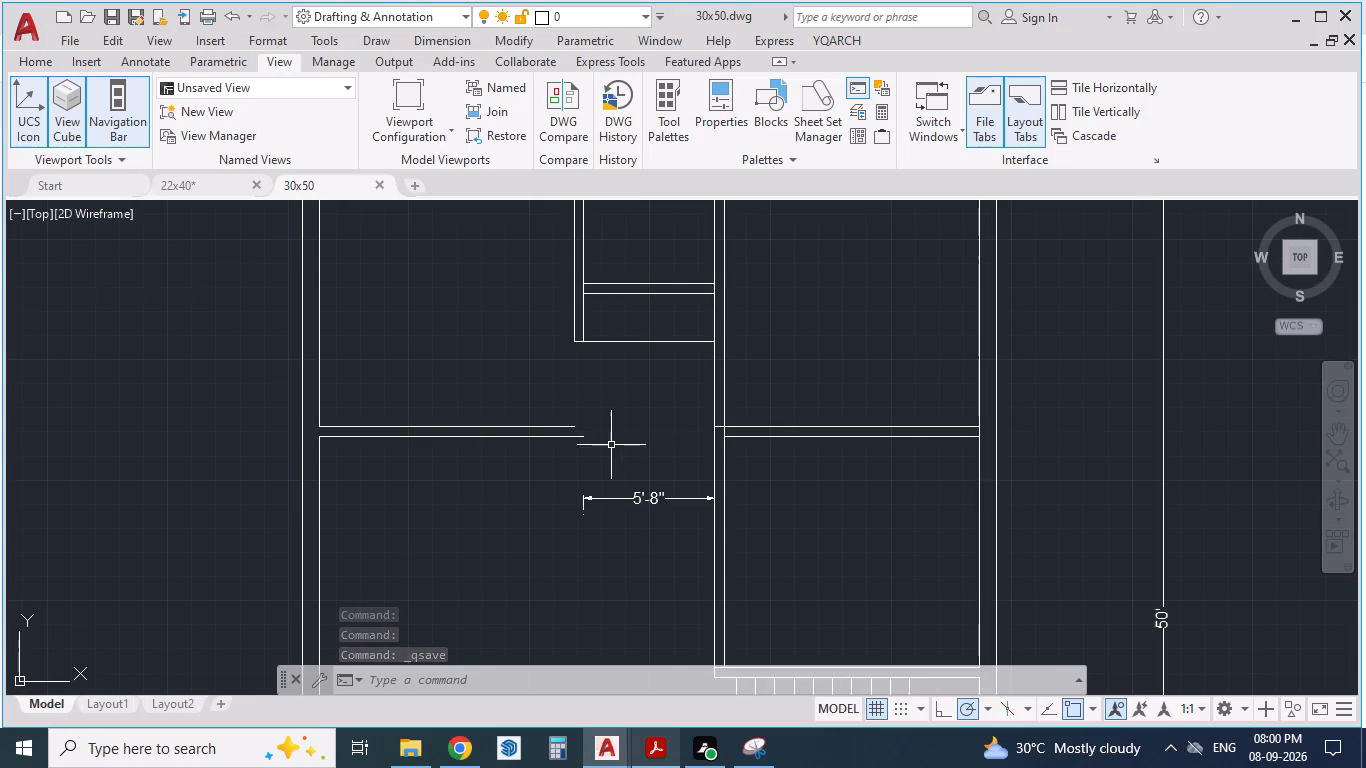
{"action": "scroll", "coordinate": [608, 445], "scroll_direction": "up", "scroll_amount": 1}
{"action": "key", "text": "l"}
{"action": "key", "text": "Return"}
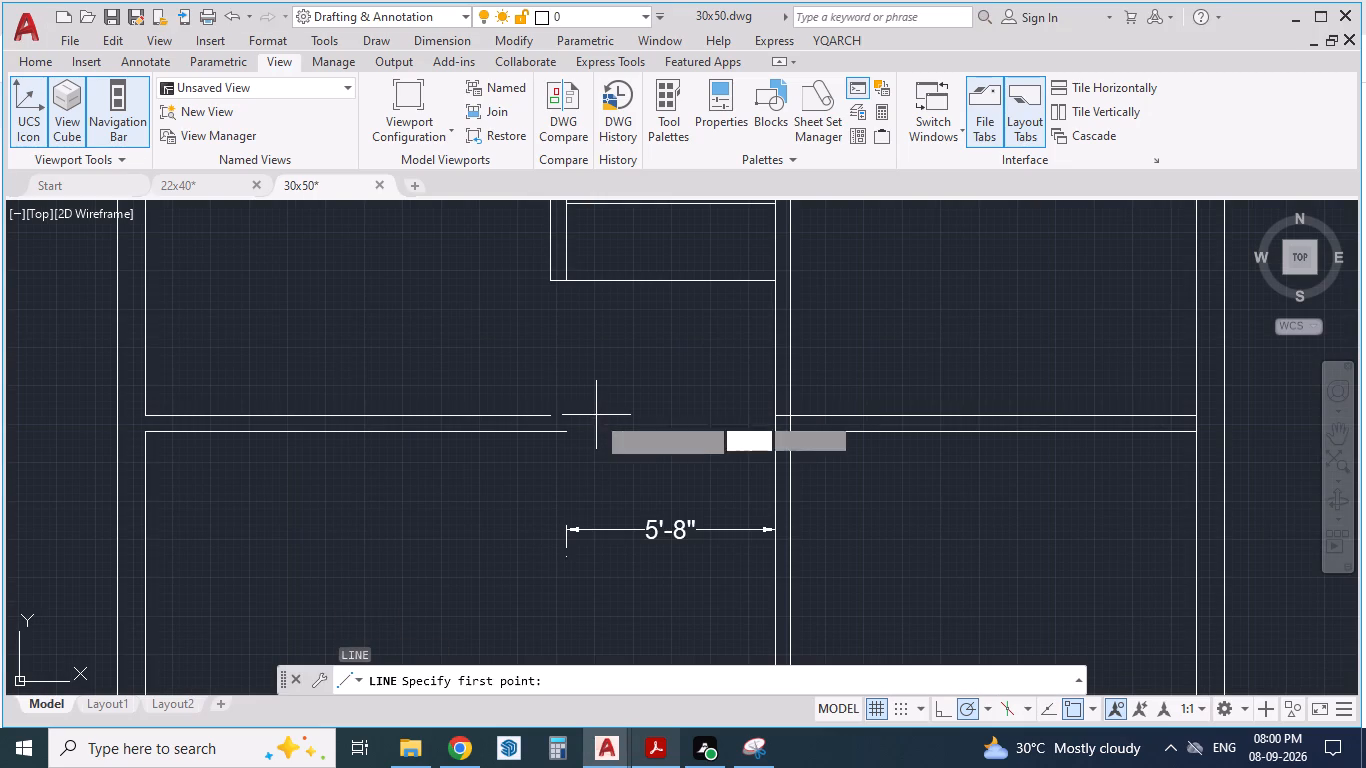
{"action": "left_click", "coordinate": [559, 410]}
{"action": "left_click", "coordinate": [553, 451]}
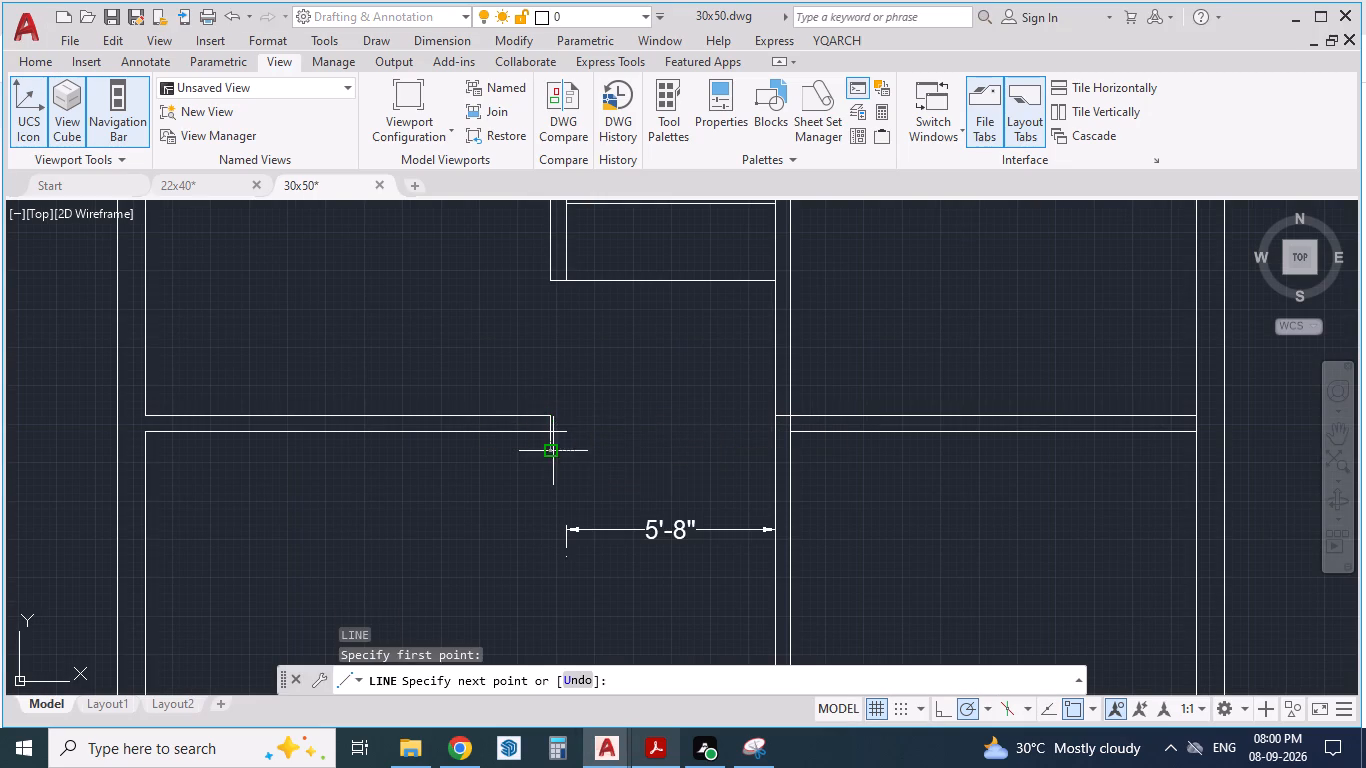
{"action": "left_click", "coordinate": [553, 451]}
{"action": "key", "text": "Return"}
{"action": "key", "text": "Return"}
{"action": "scroll", "coordinate": [553, 451], "scroll_direction": "up", "scroll_amount": 2}
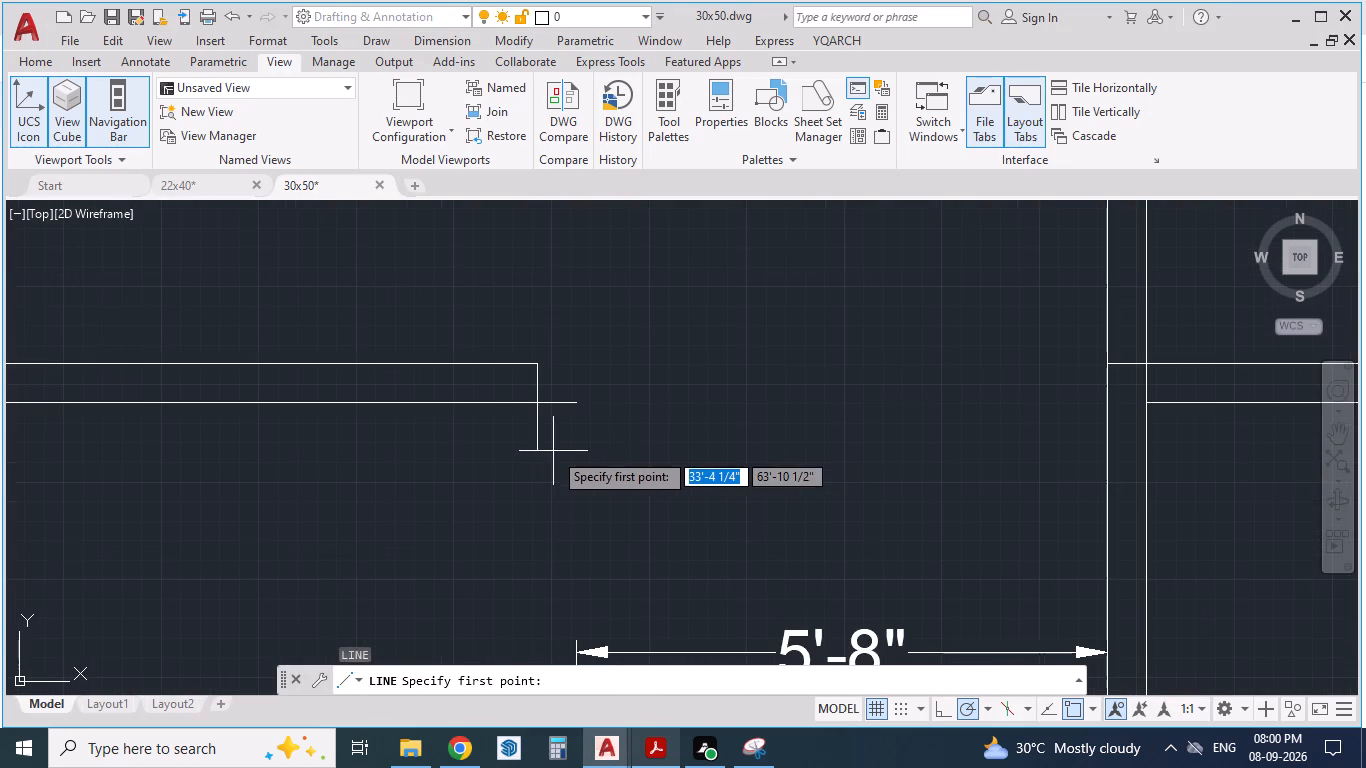
{"action": "key", "text": "Escape"}
{"action": "key", "text": "Escape"}
Trim the overhanging lower wall line and the excess of the end line to close the kitchen/hall wall end squarely.
{"action": "type", "text": "TR"}
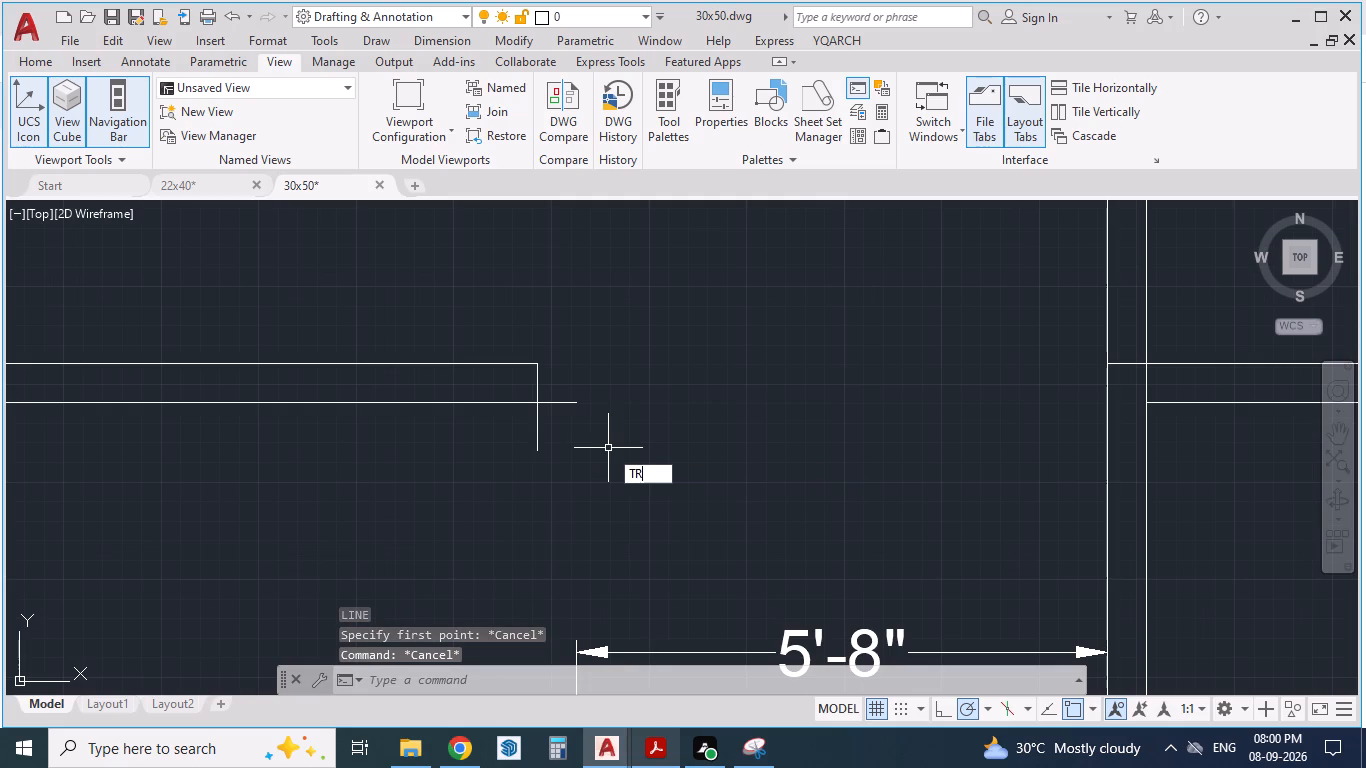
{"action": "key", "text": "Return"}
{"action": "left_click", "coordinate": [568, 404]}
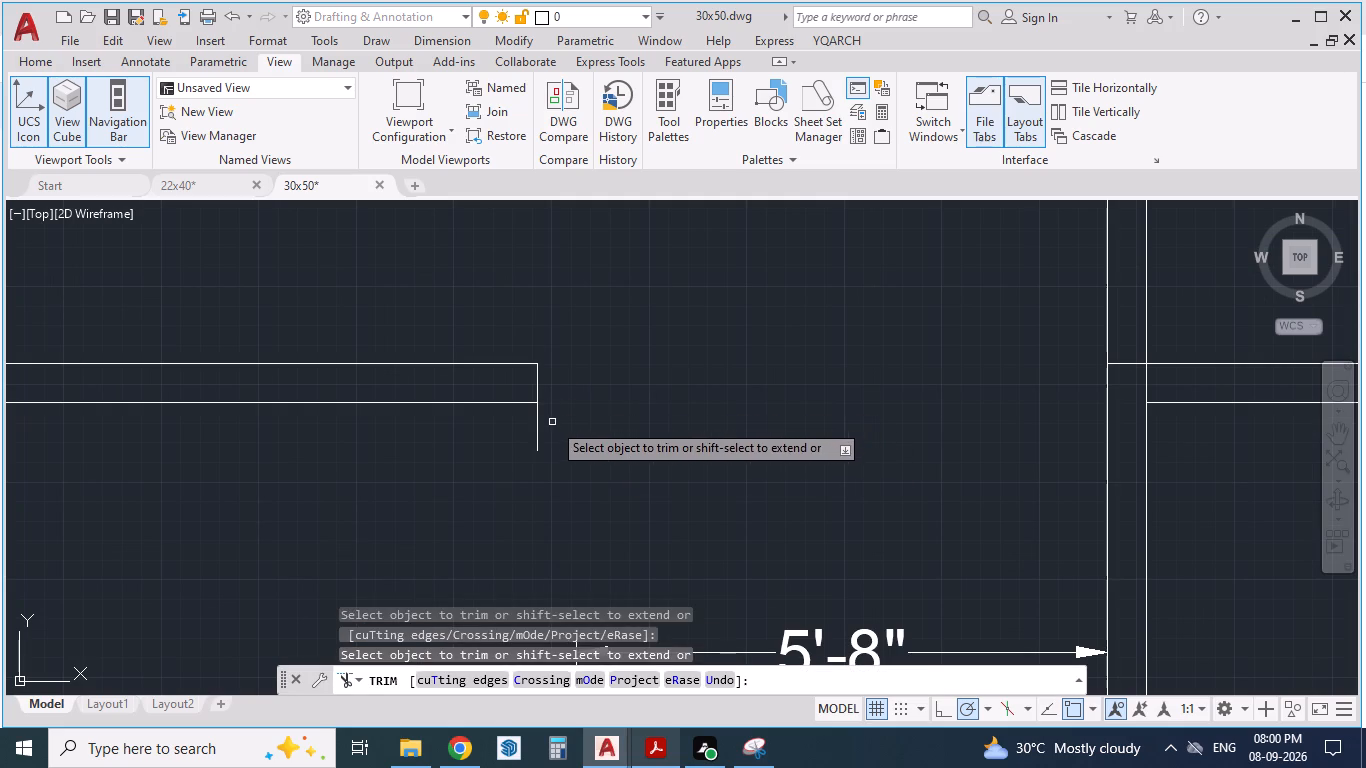
{"action": "left_click_drag", "start_coordinate": [544, 427], "coordinate": [534, 434]}
{"action": "scroll", "coordinate": [559, 464], "scroll_direction": "down", "scroll_amount": 1}
{"action": "left_click", "coordinate": [423, 470]}
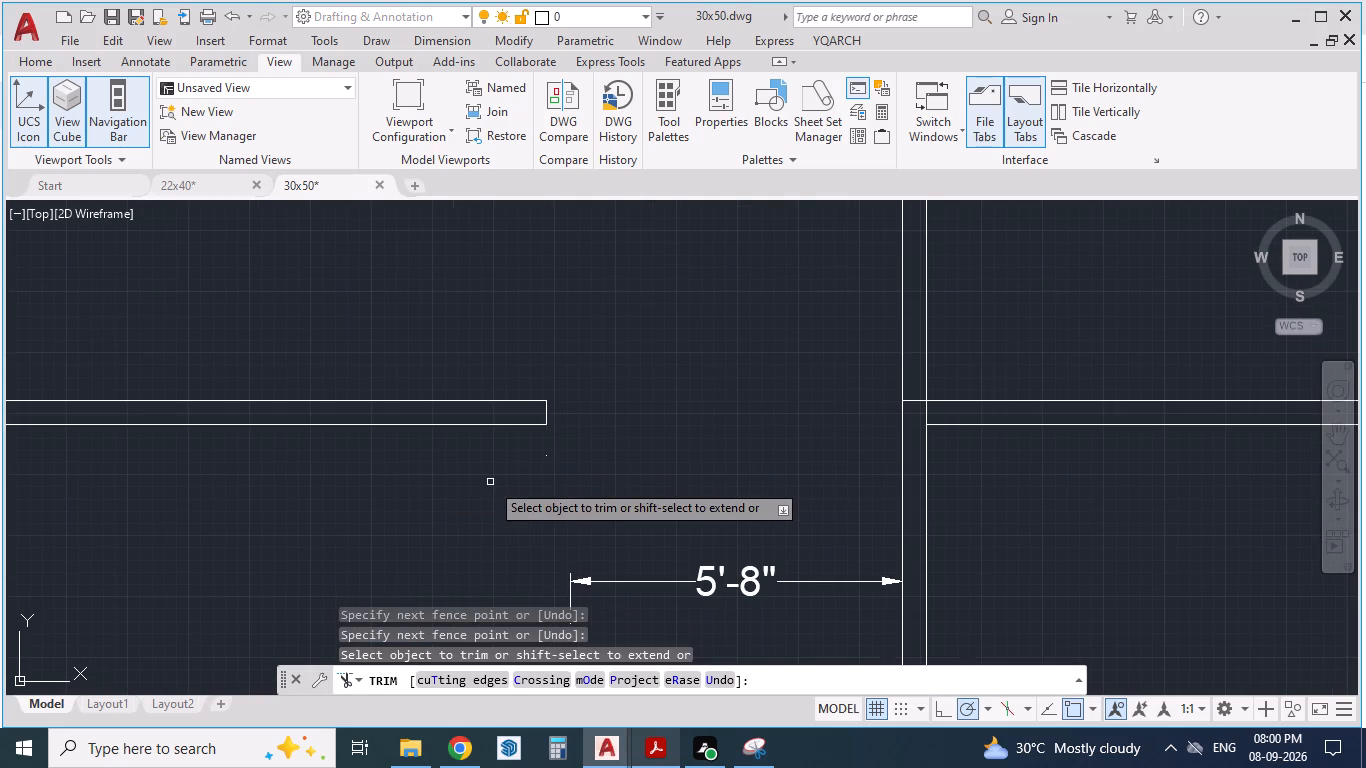
Erase the stray point left just below the closed end of the kitchen/hall wall.
{"action": "left_click", "coordinate": [543, 454]}
{"action": "scroll", "coordinate": [464, 490], "scroll_direction": "down", "scroll_amount": 2}
{"action": "scroll", "coordinate": [484, 483], "scroll_direction": "up", "scroll_amount": 4}
{"action": "left_click", "coordinate": [536, 436]}
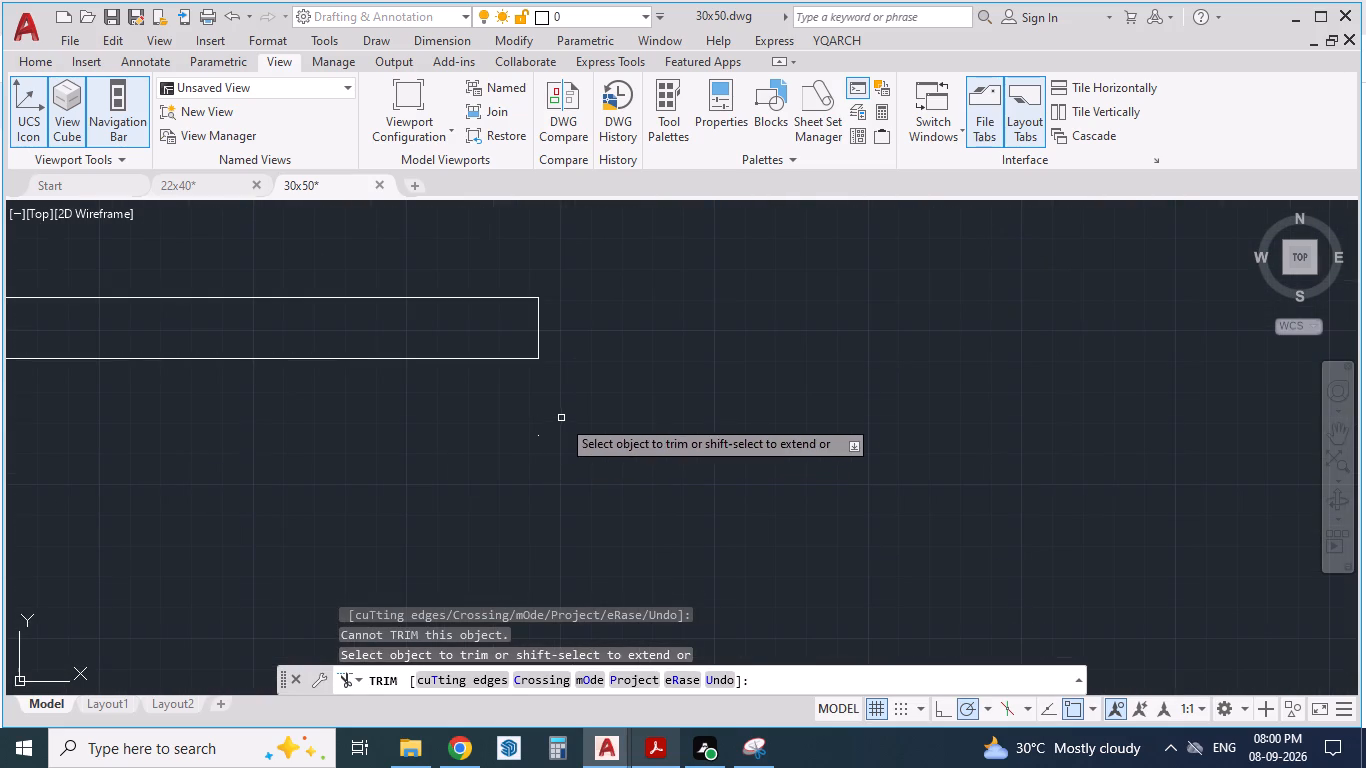
{"action": "left_click_drag", "start_coordinate": [566, 410], "coordinate": [504, 459]}
{"action": "scroll", "coordinate": [544, 447], "scroll_direction": "up", "scroll_amount": 5}
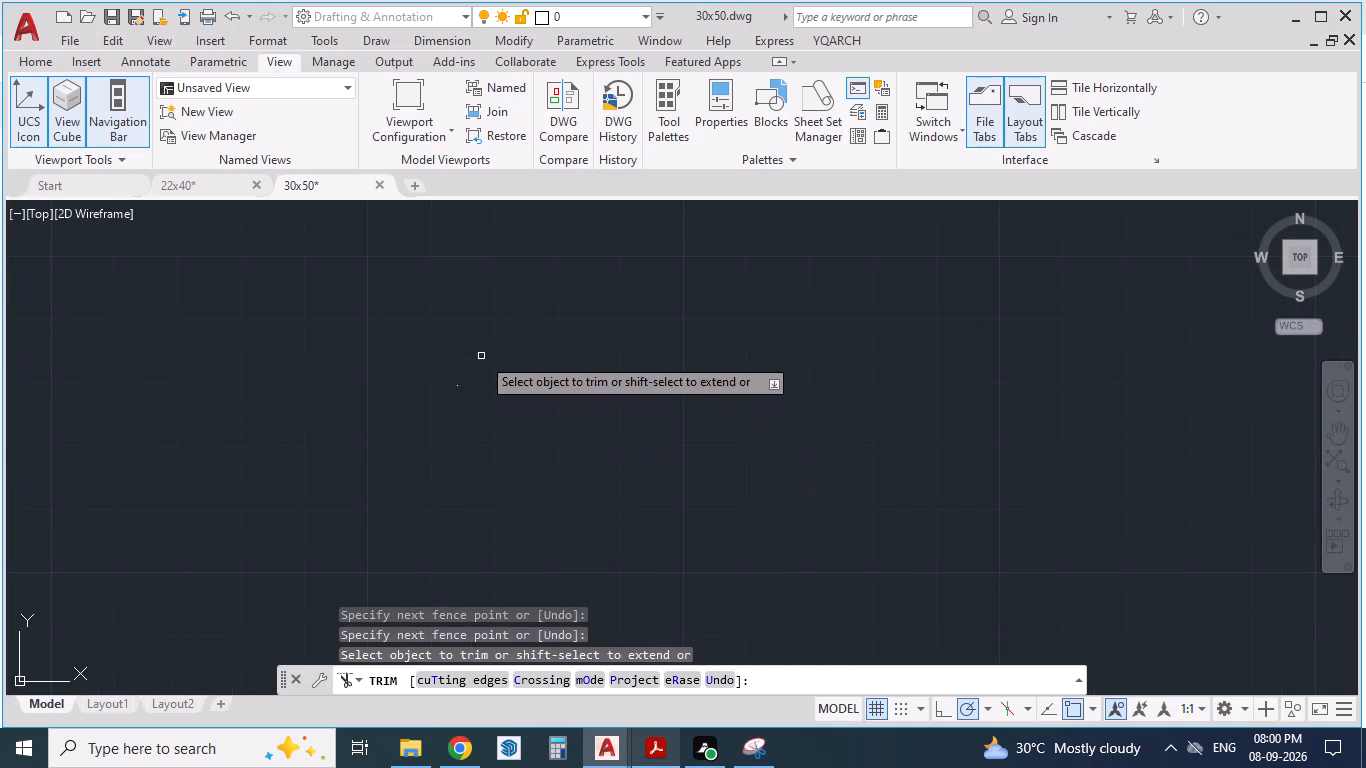
{"action": "left_click_drag", "start_coordinate": [482, 353], "coordinate": [443, 400]}
{"action": "left_click", "coordinate": [478, 415]}
{"action": "key", "text": "Escape"}
{"action": "key", "text": "Escape"}
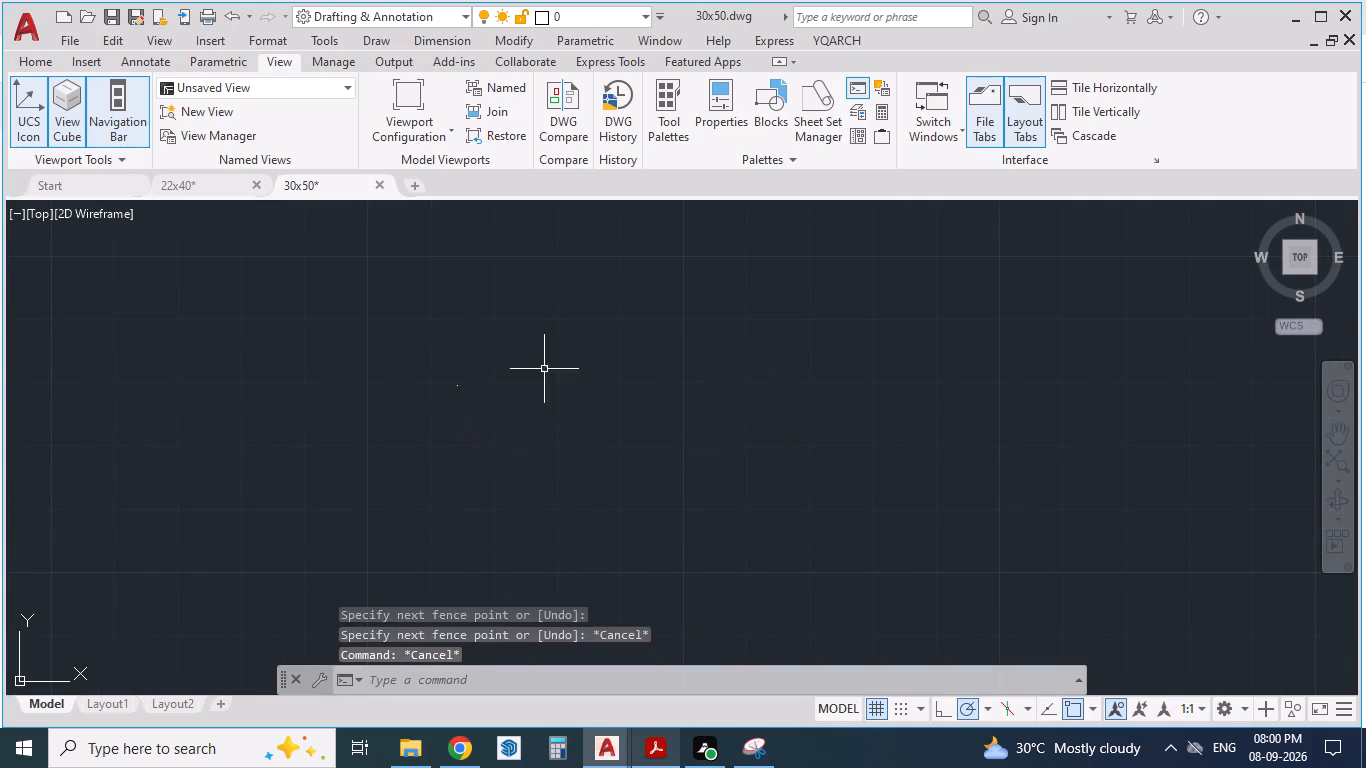
{"action": "left_click_drag", "start_coordinate": [544, 317], "coordinate": [526, 328]}
{"action": "left_click", "coordinate": [402, 396]}
{"action": "key", "text": "Delete"}
Save the 30x50 drawing.
{"action": "scroll", "coordinate": [420, 375], "scroll_direction": "down", "scroll_amount": 4}
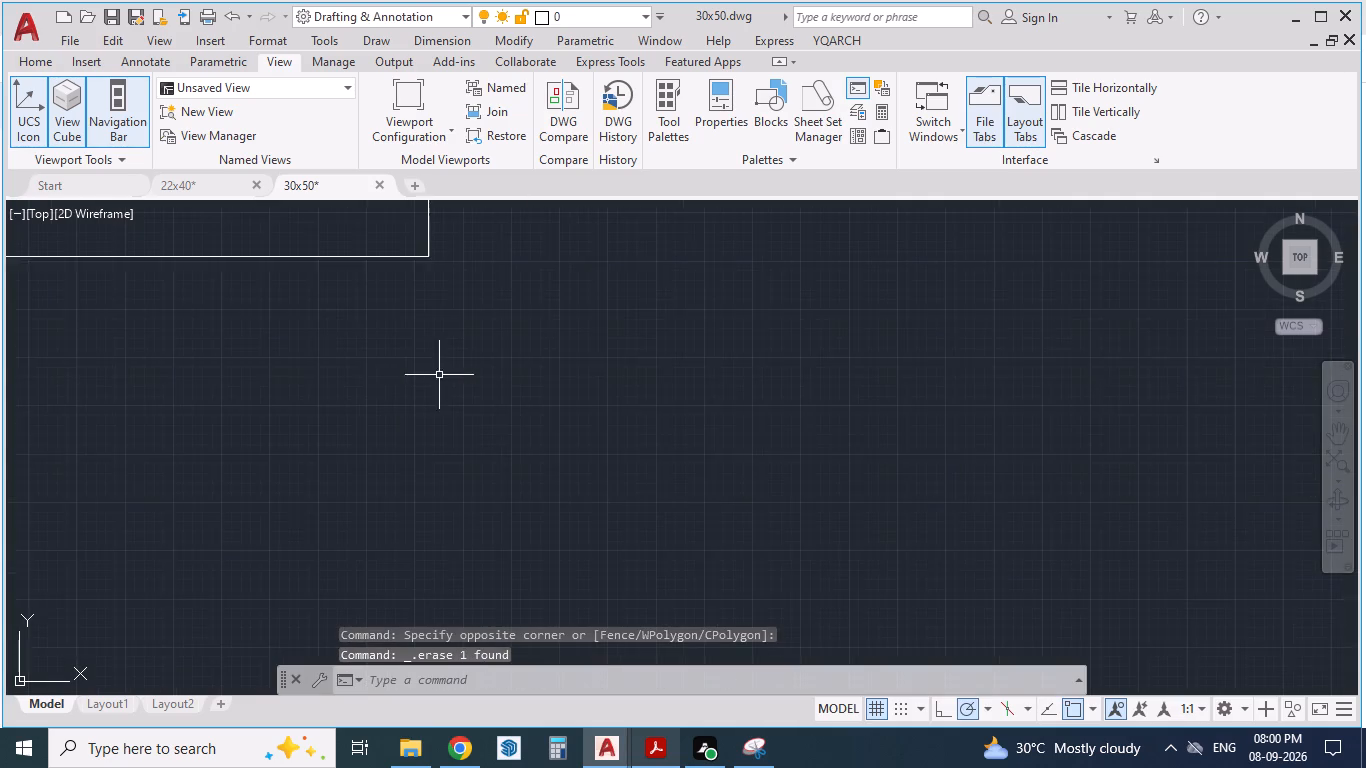
{"action": "scroll", "coordinate": [439, 375], "scroll_direction": "down", "scroll_amount": 4}
{"action": "scroll", "coordinate": [541, 409], "scroll_direction": "down", "scroll_amount": 1}
{"action": "scroll", "coordinate": [522, 446], "scroll_direction": "up", "scroll_amount": 3}
{"action": "scroll", "coordinate": [606, 490], "scroll_direction": "down", "scroll_amount": 4}
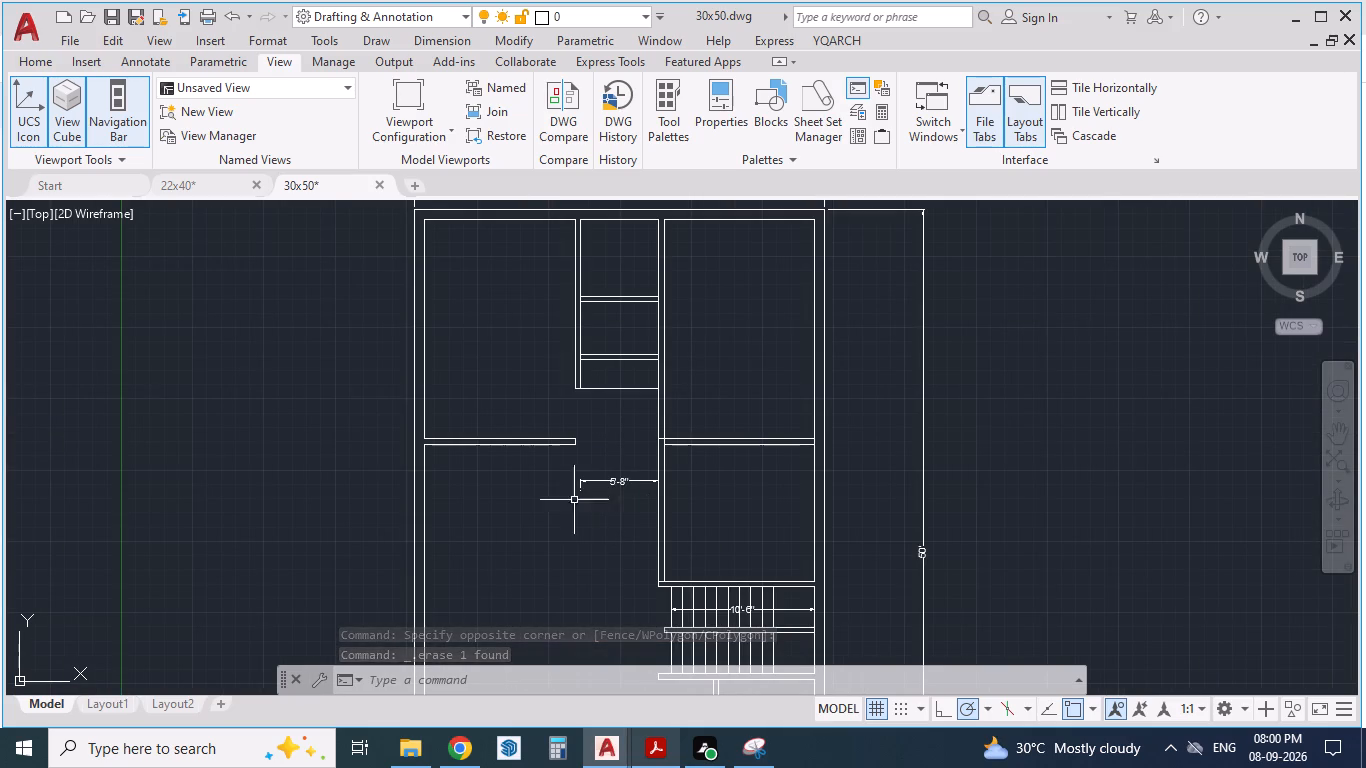
{"action": "key", "text": "ctrl+s"}
Compare the drawn walls with the PDF floor plan and examine where the bedroom doors go.
{"action": "scroll", "coordinate": [545, 511], "scroll_direction": "down", "scroll_amount": 1}
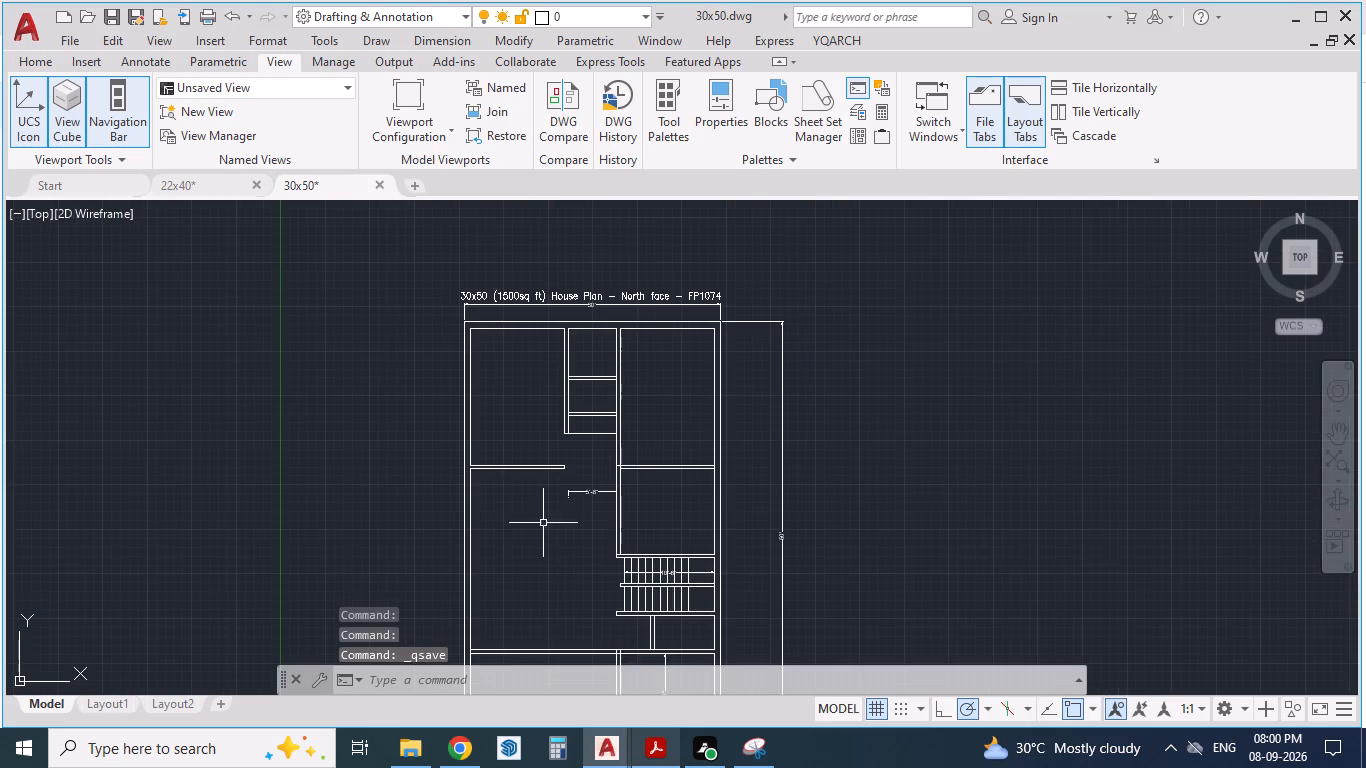
{"action": "left_click", "coordinate": [646, 753]}
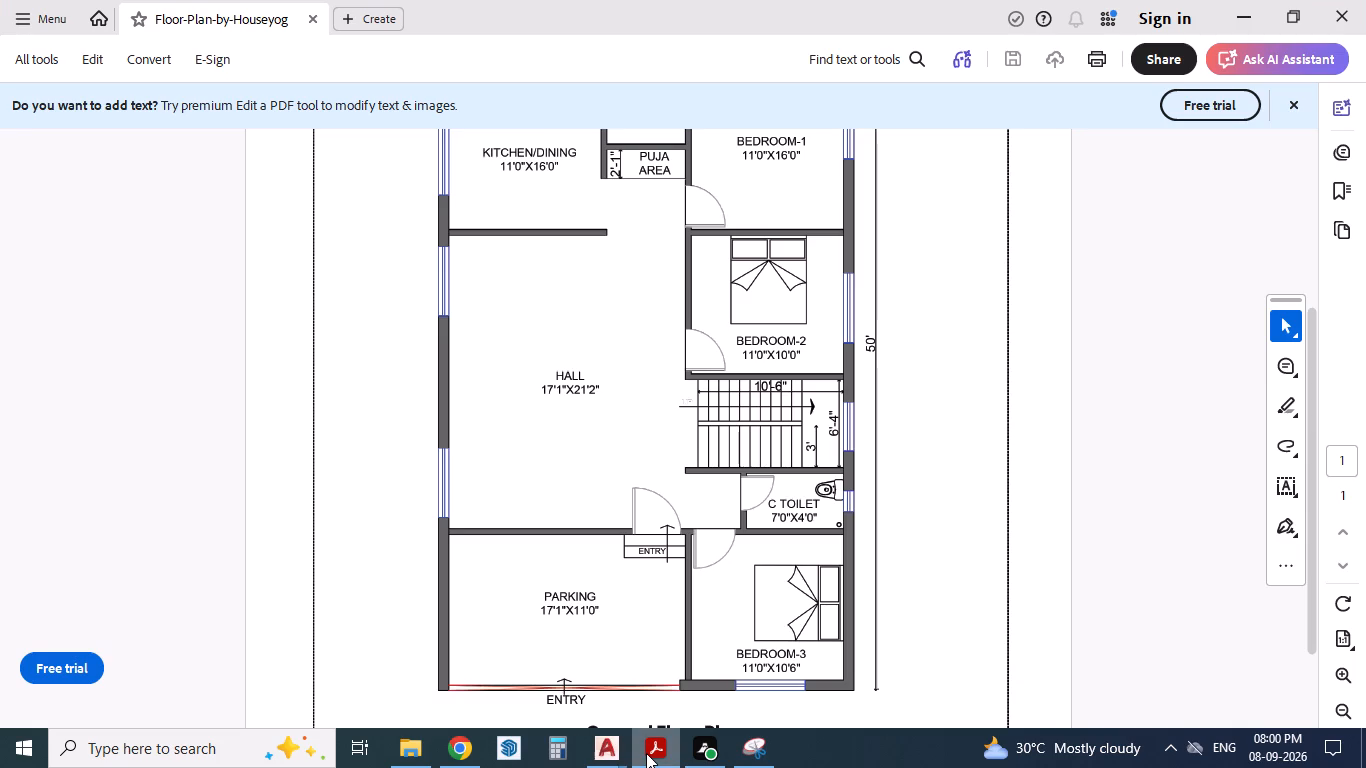
{"action": "scroll", "coordinate": [693, 366], "scroll_direction": "up", "scroll_amount": 4}
{"action": "scroll", "coordinate": [679, 412], "scroll_direction": "down", "scroll_amount": 2}
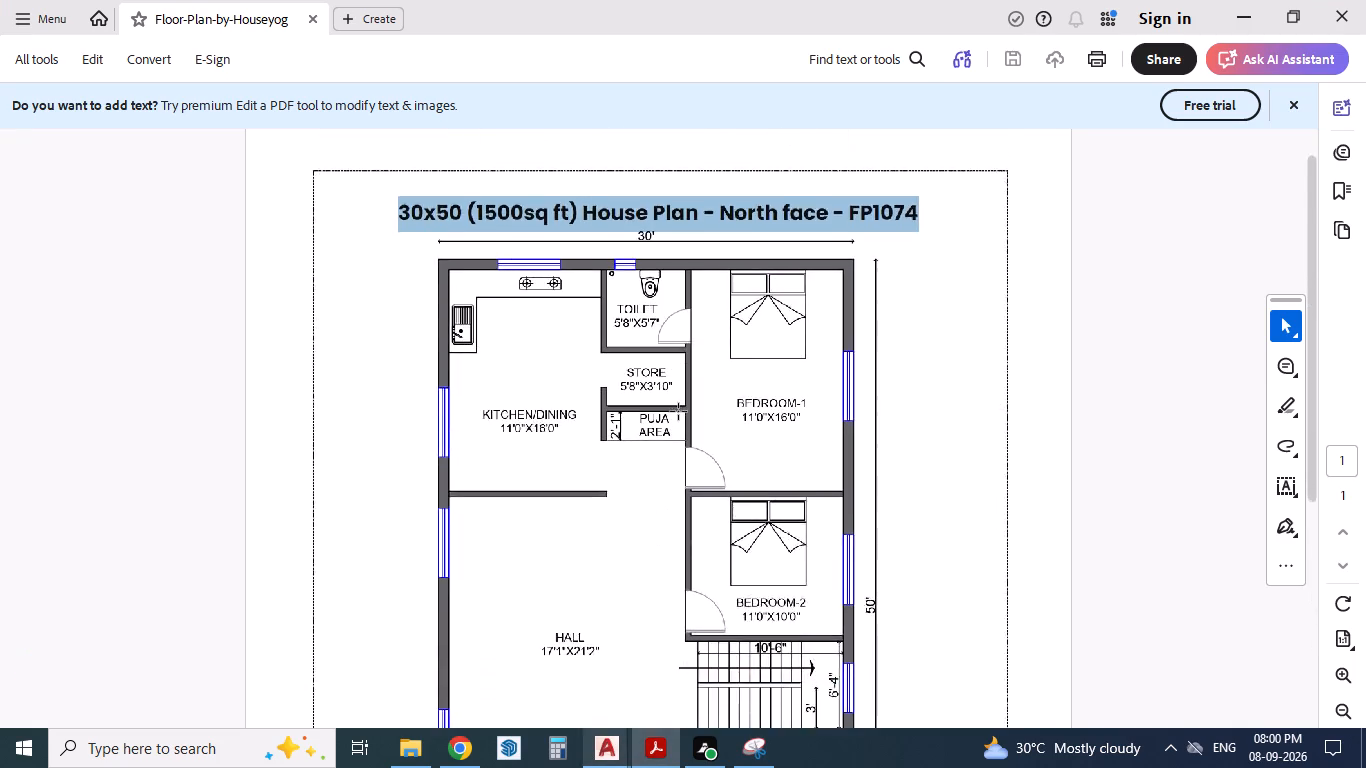
{"action": "left_click", "coordinate": [652, 753]}
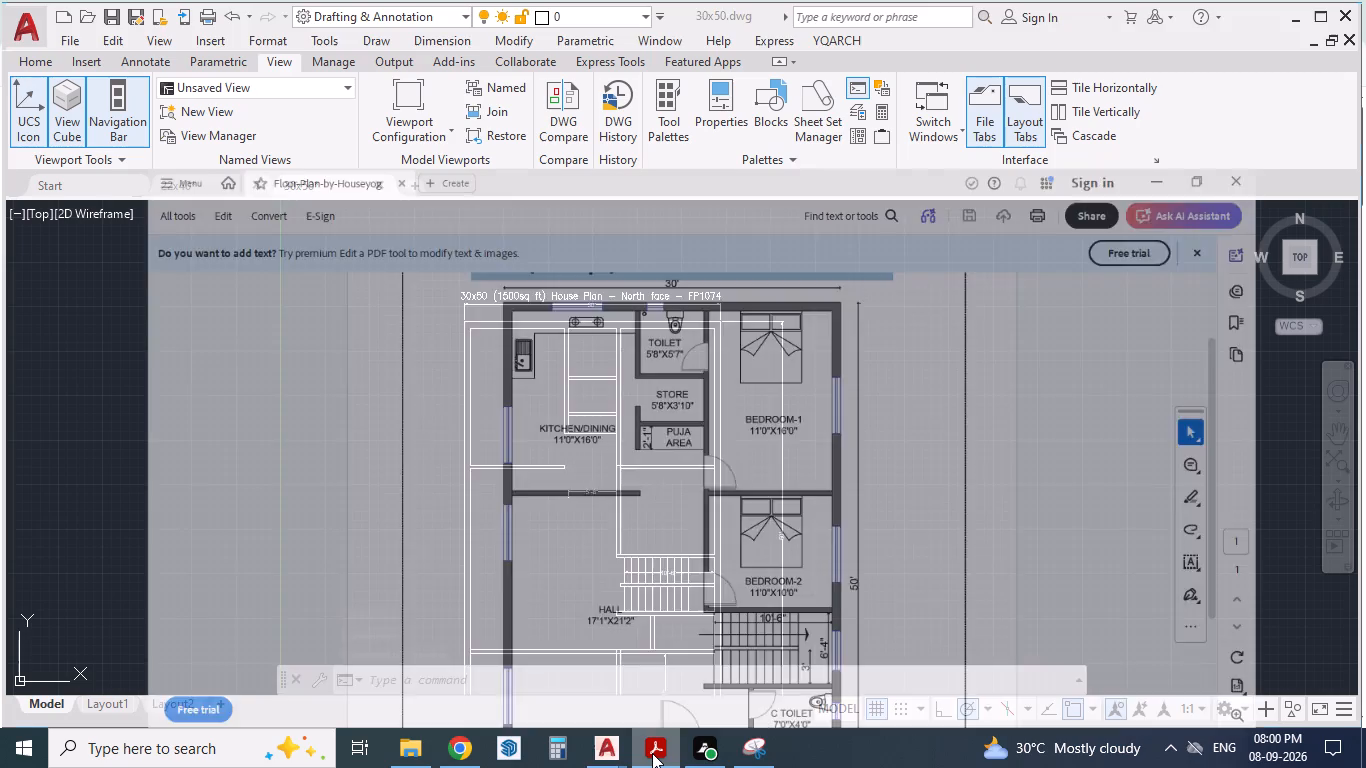
{"action": "left_click", "coordinate": [652, 753]}
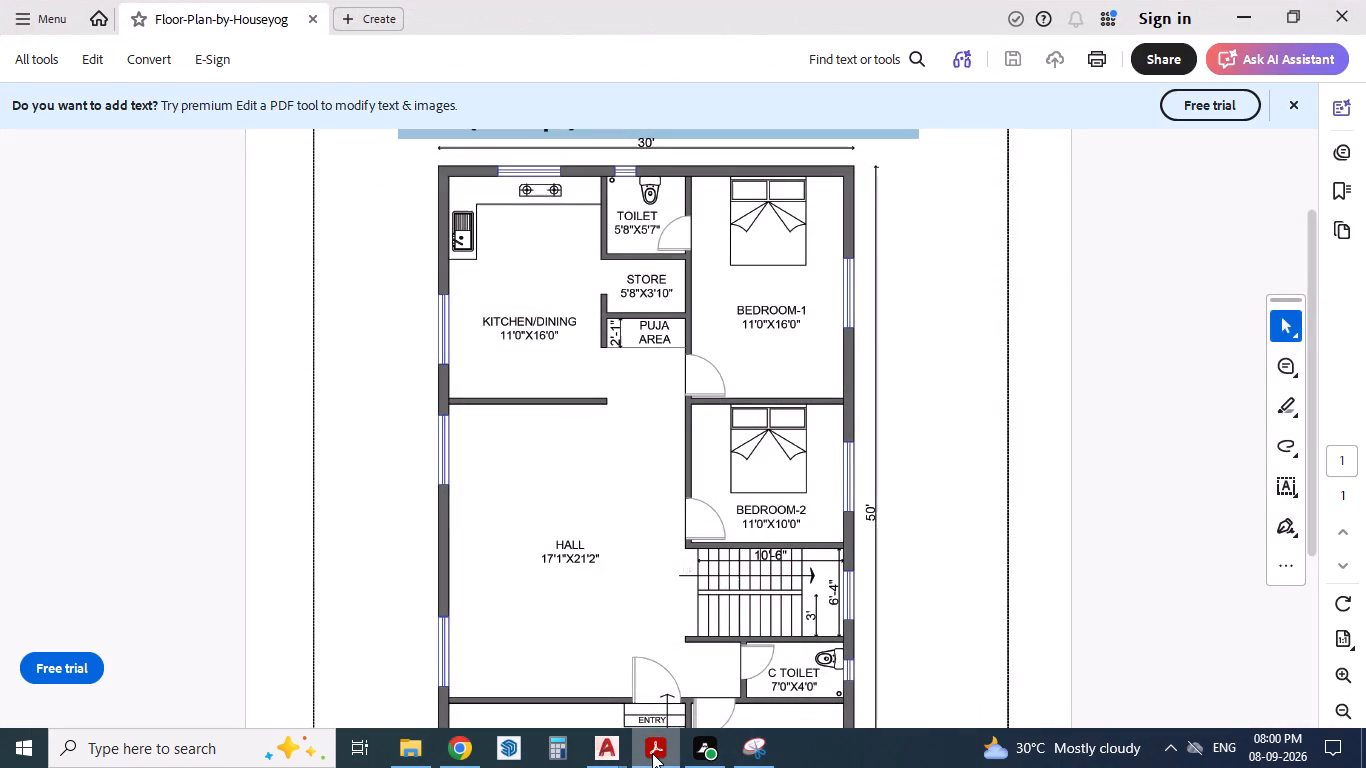
{"action": "left_click", "coordinate": [653, 753]}
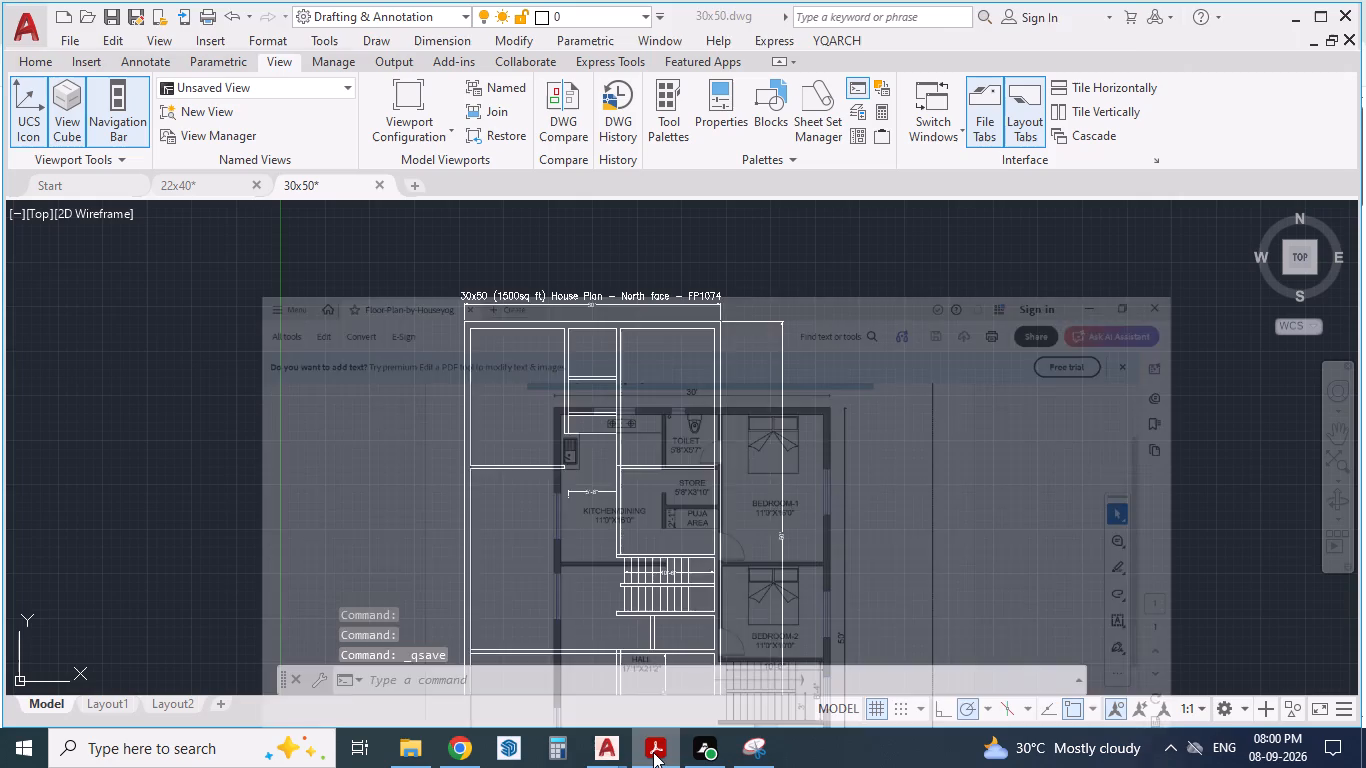
{"action": "scroll", "coordinate": [713, 396], "scroll_direction": "down", "scroll_amount": 1}
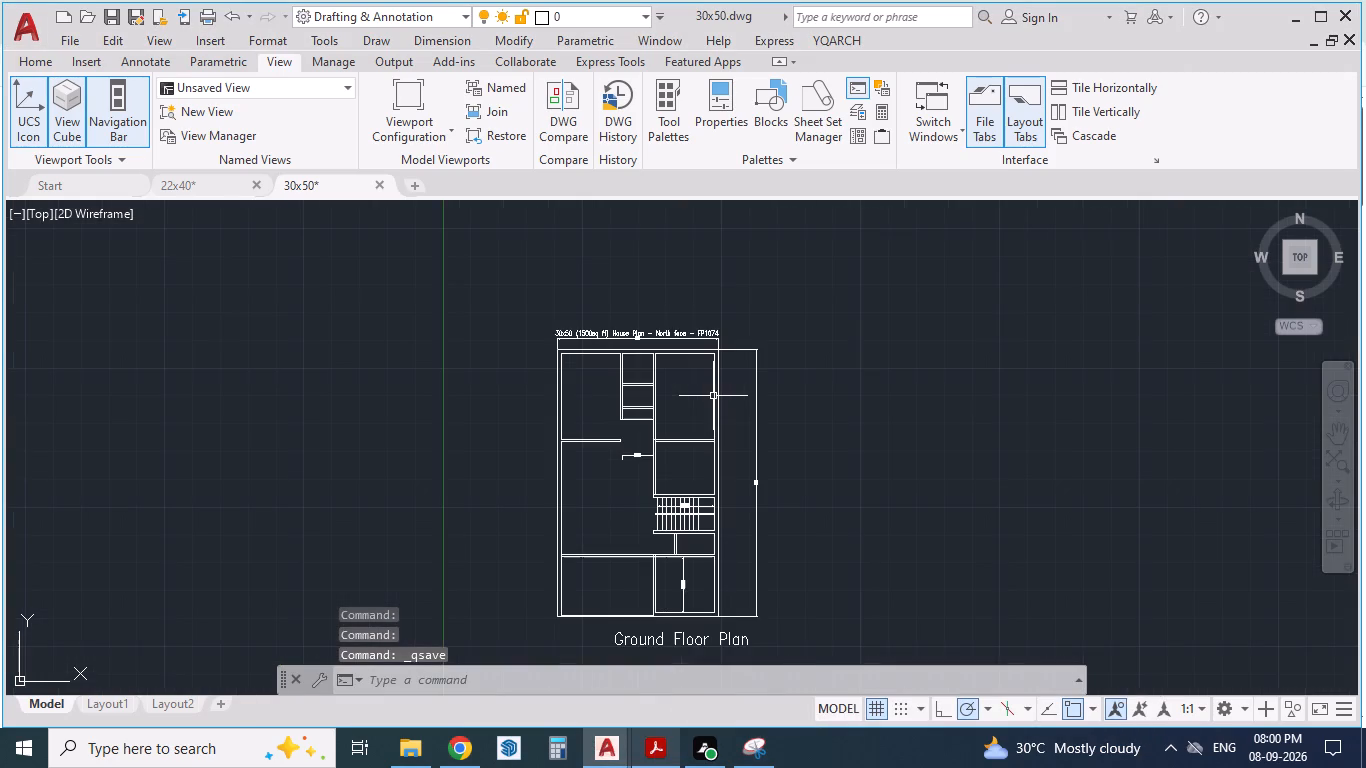
{"action": "left_click", "coordinate": [652, 741]}
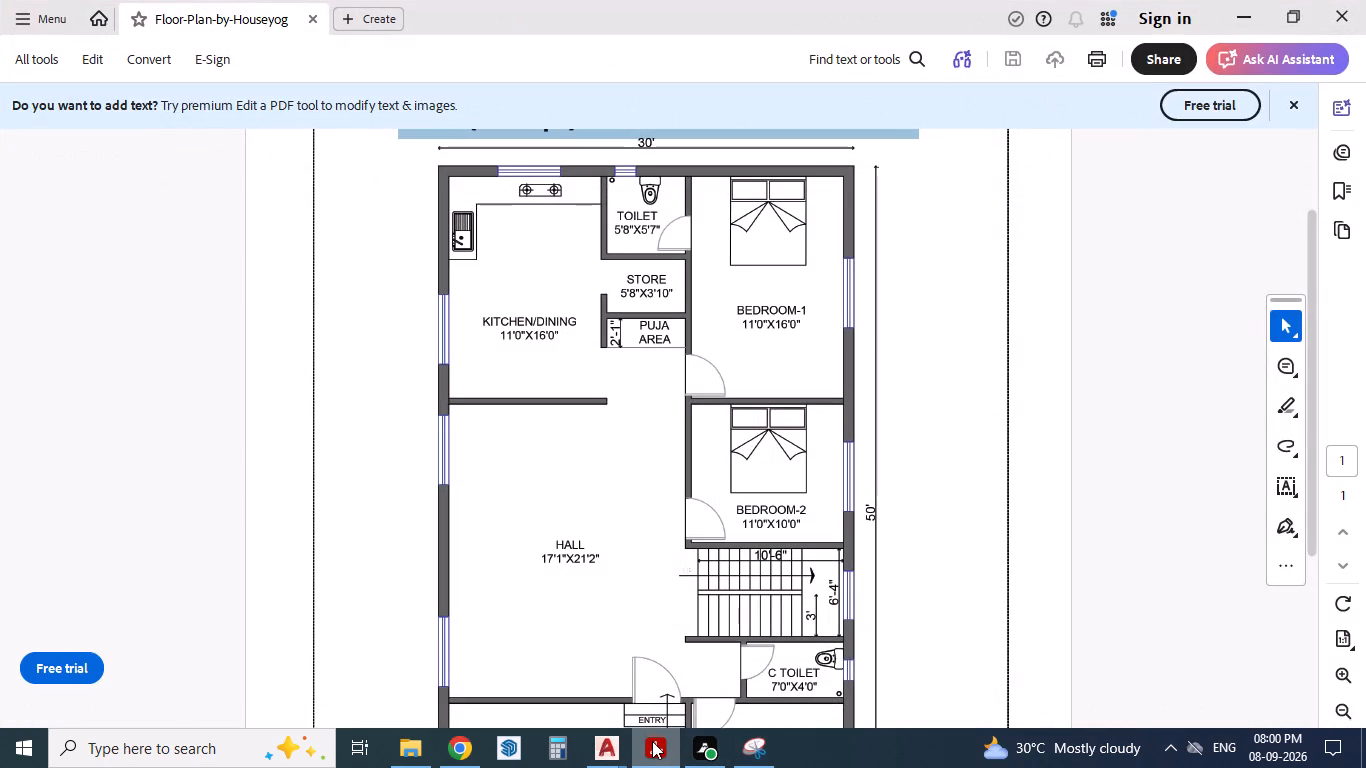
{"action": "left_click", "coordinate": [652, 741]}
{"action": "scroll", "coordinate": [638, 442], "scroll_direction": "up", "scroll_amount": 2}
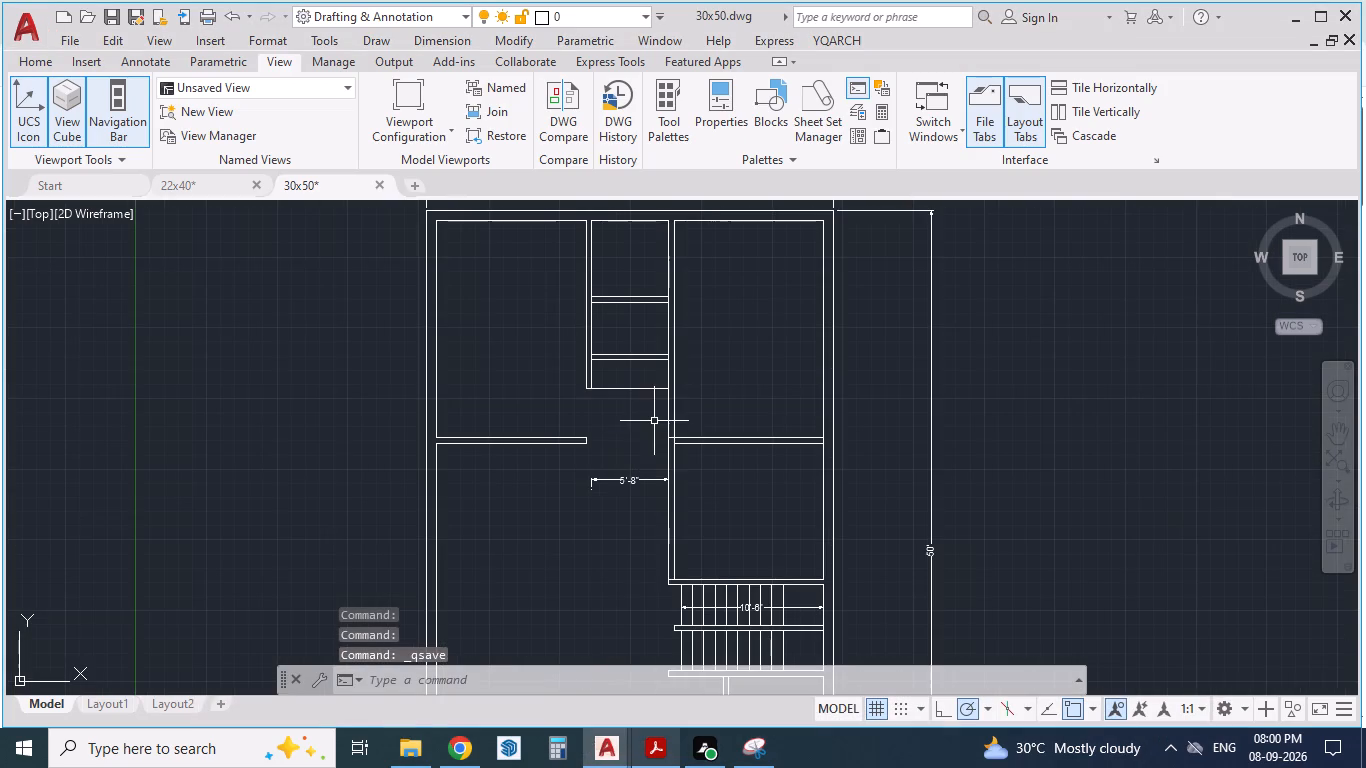
{"action": "scroll", "coordinate": [676, 389], "scroll_direction": "up", "scroll_amount": 1}
Use YQArch Open Door on Wall with hole width 36 to add Bedroom-1's passage-side door below the puja area, swinging into the bedroom.
{"action": "left_click", "coordinate": [814, 40]}
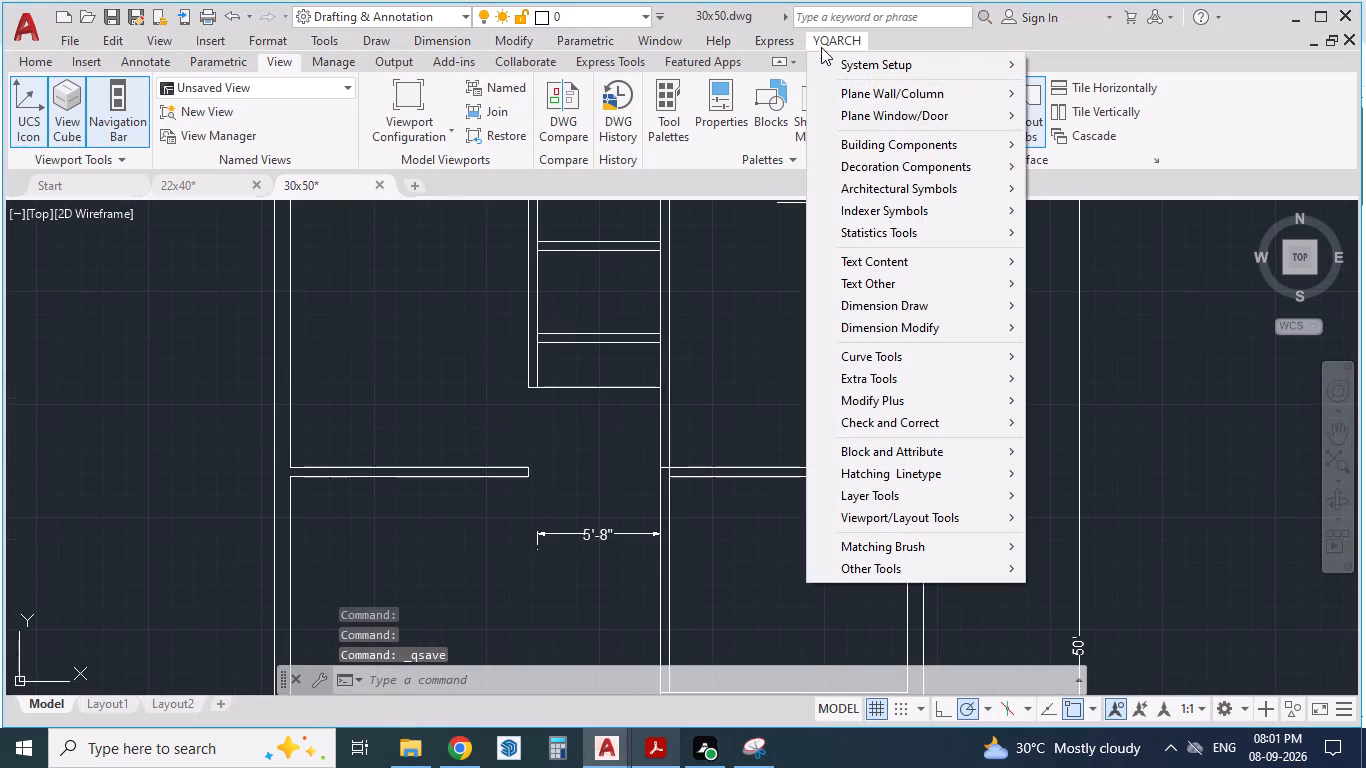
{"action": "left_click", "coordinate": [884, 116]}
{"action": "left_click", "coordinate": [1117, 109]}
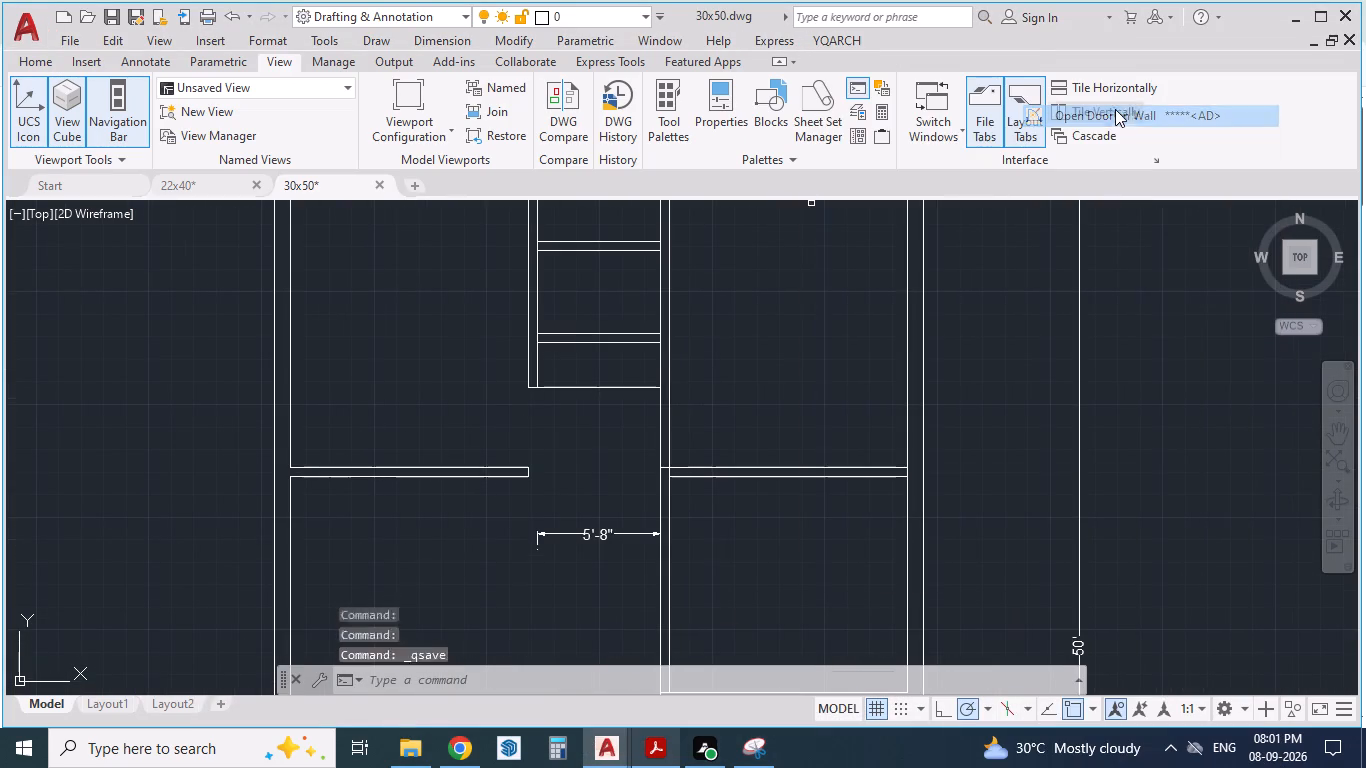
{"action": "left_click", "coordinate": [691, 686]}
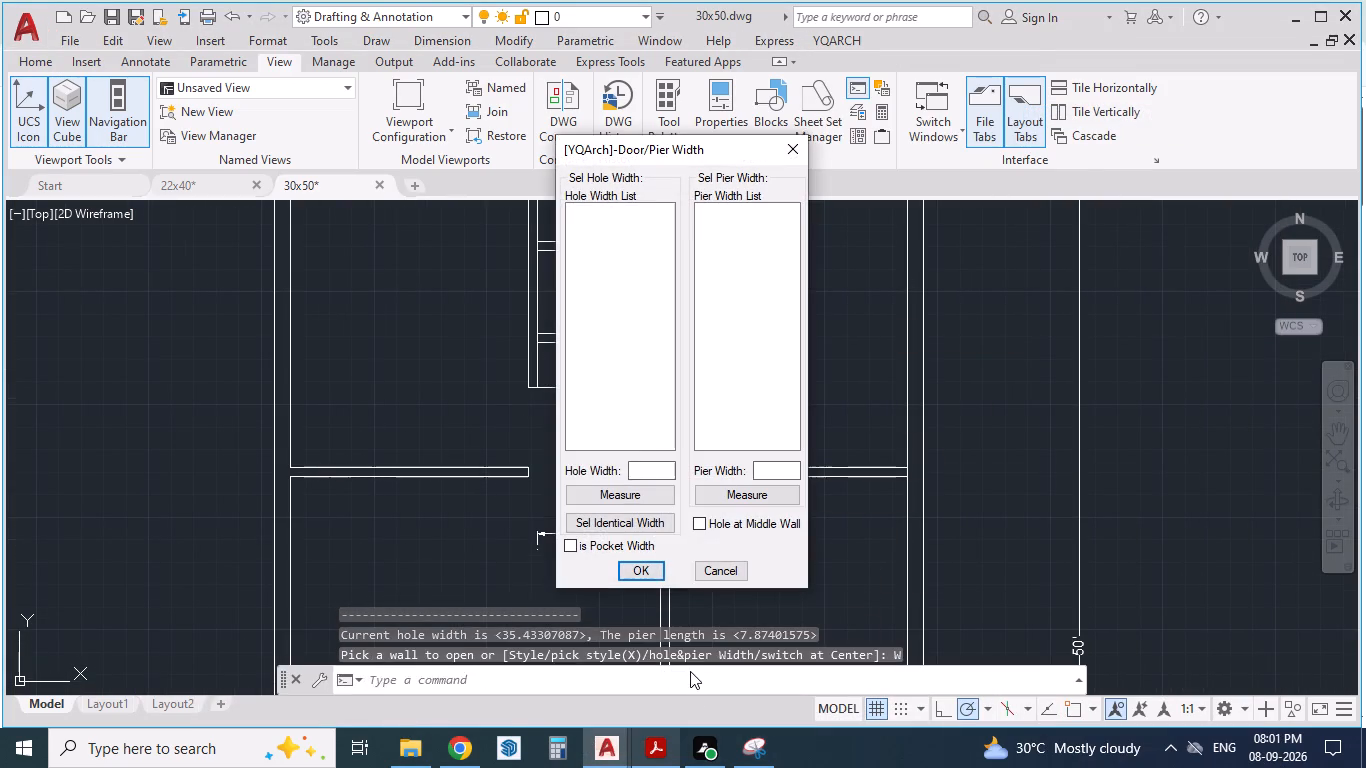
{"action": "left_click_drag", "start_coordinate": [632, 469], "coordinate": [997, 501]}
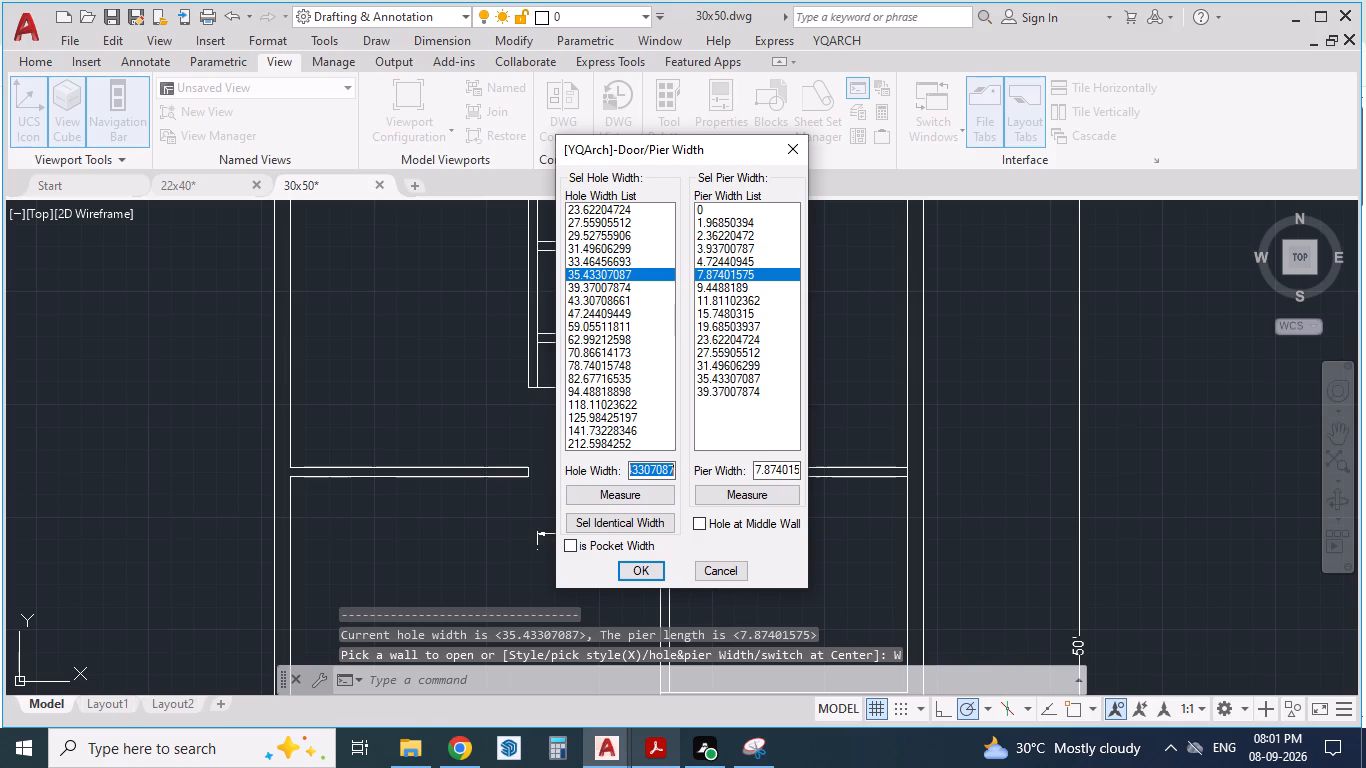
{"action": "left_click_drag", "start_coordinate": [997, 501], "coordinate": [1073, 473]}
{"action": "type", "text": "36"}
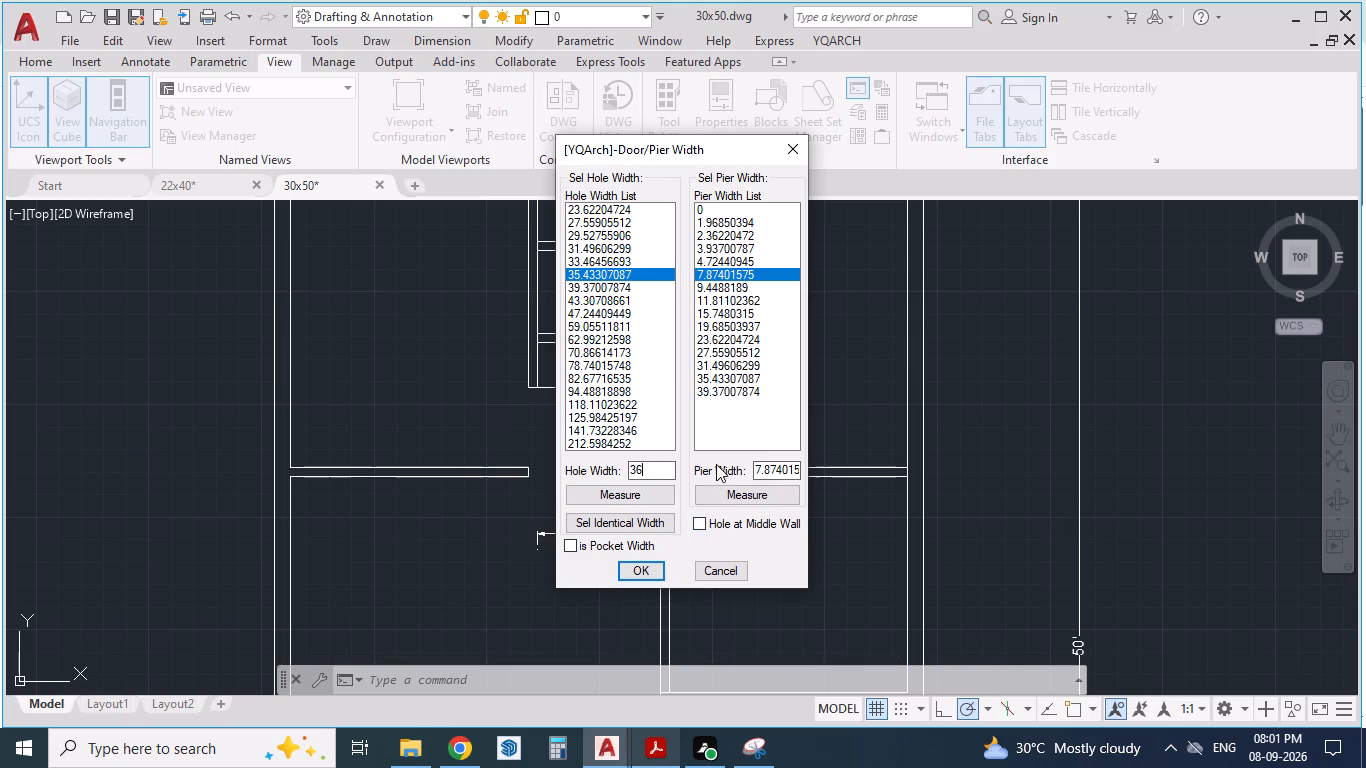
{"action": "left_click", "coordinate": [648, 577]}
{"action": "scroll", "coordinate": [731, 447], "scroll_direction": "down", "scroll_amount": 1}
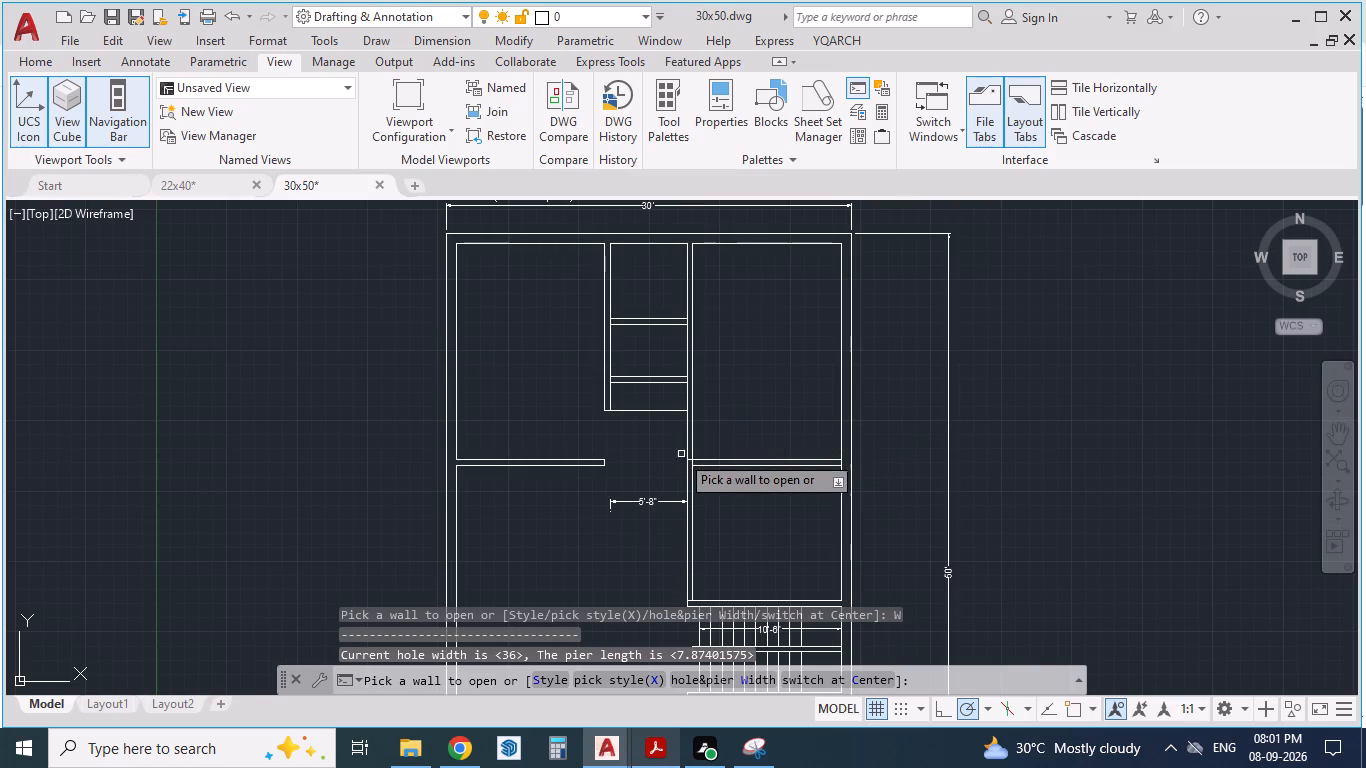
{"action": "scroll", "coordinate": [680, 444], "scroll_direction": "up", "scroll_amount": 2}
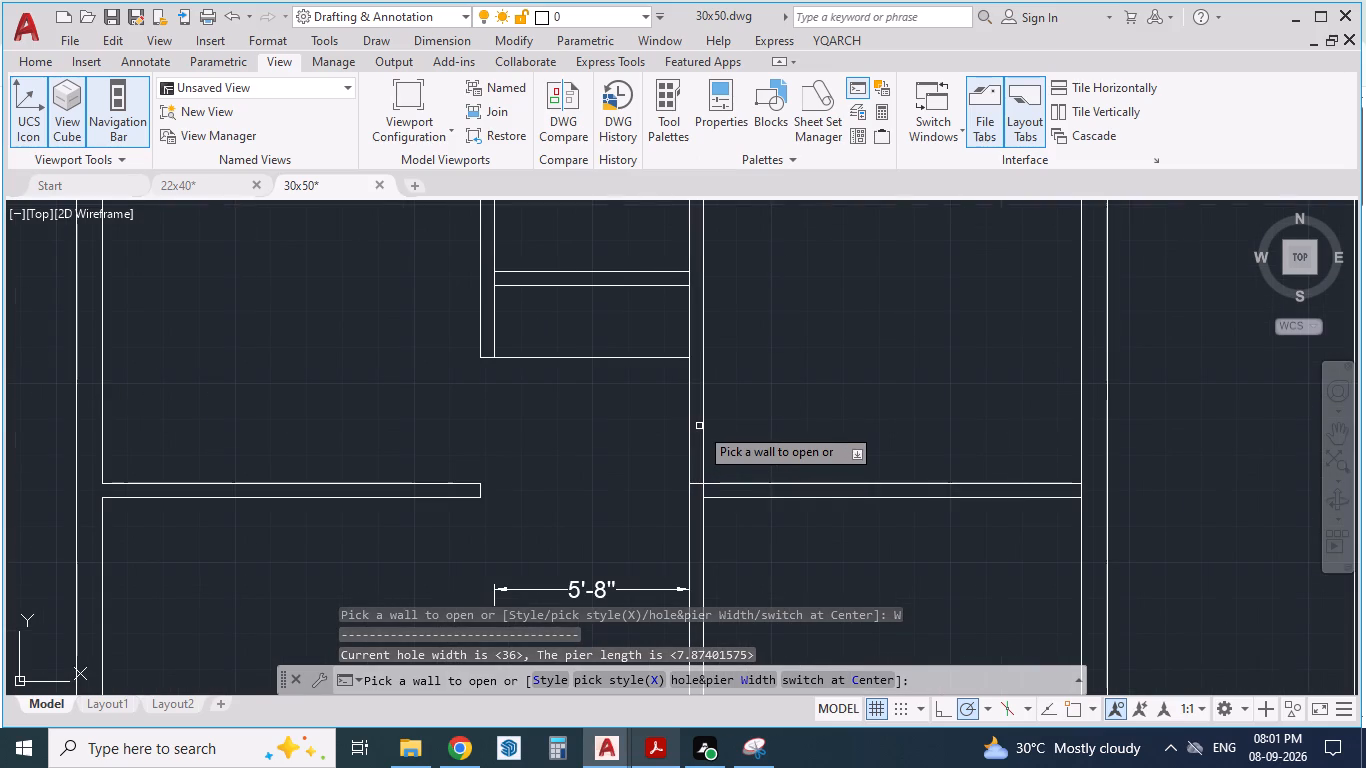
{"action": "left_click", "coordinate": [701, 430]}
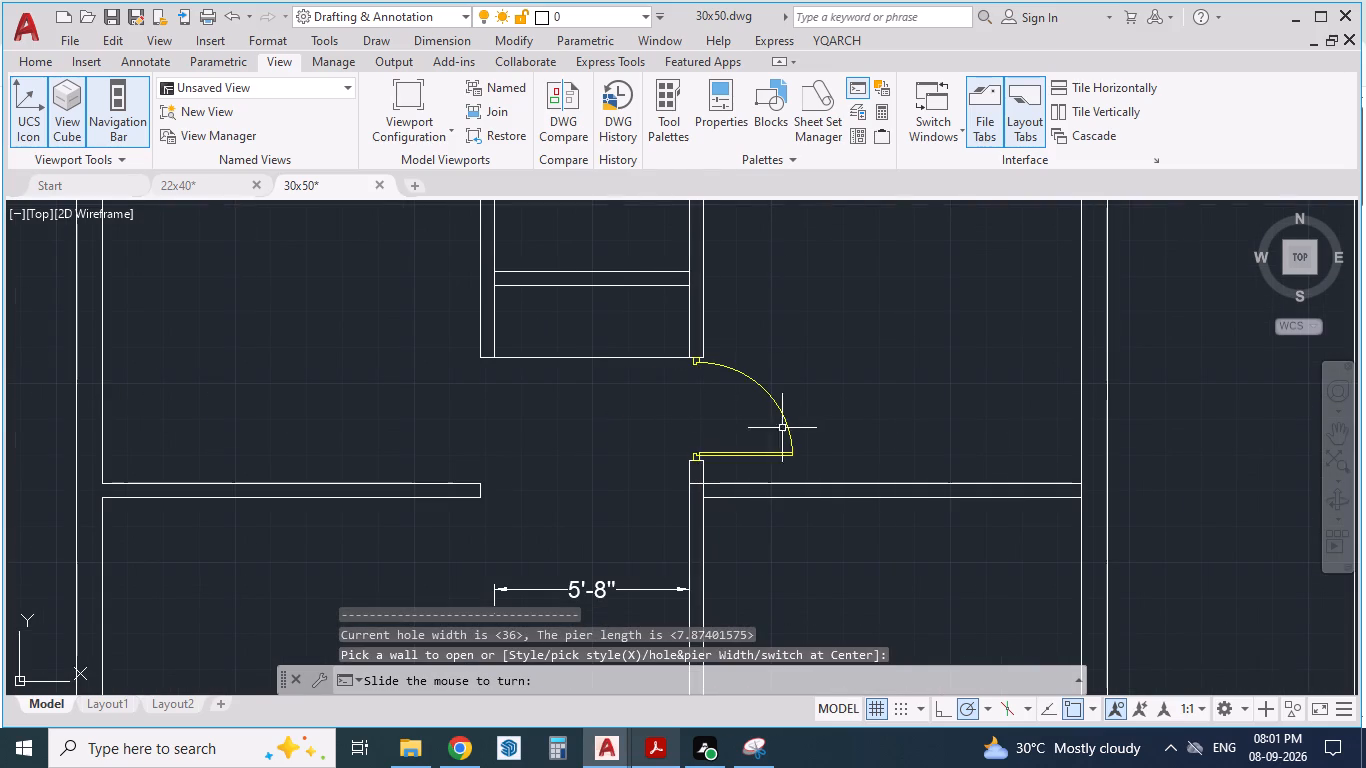
{"action": "left_click", "coordinate": [798, 426]}
Check the PDF and add the Bedroom-2 door in its hall-side wall near the staircase wall, swinging into the bedroom.
{"action": "scroll", "coordinate": [714, 333], "scroll_direction": "down", "scroll_amount": 2}
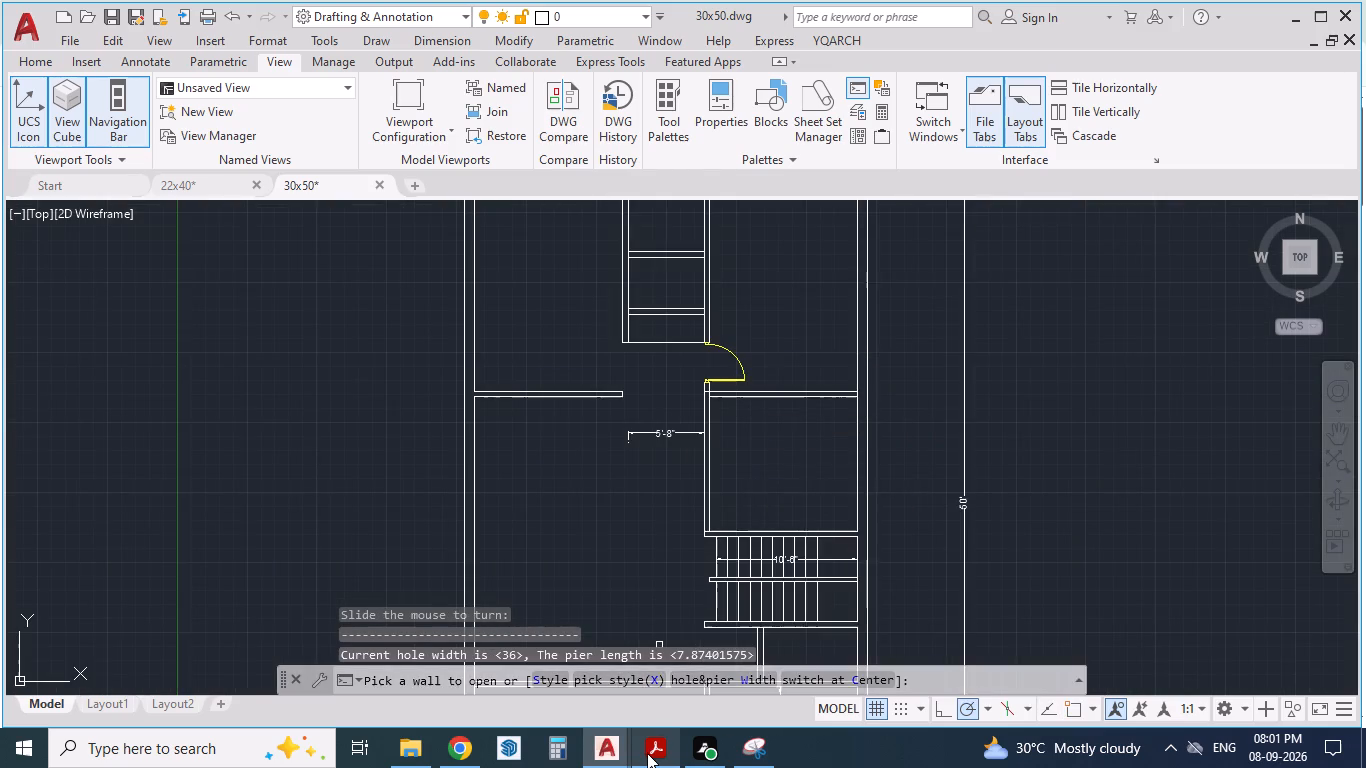
{"action": "left_click", "coordinate": [647, 753]}
{"action": "left_click", "coordinate": [647, 753]}
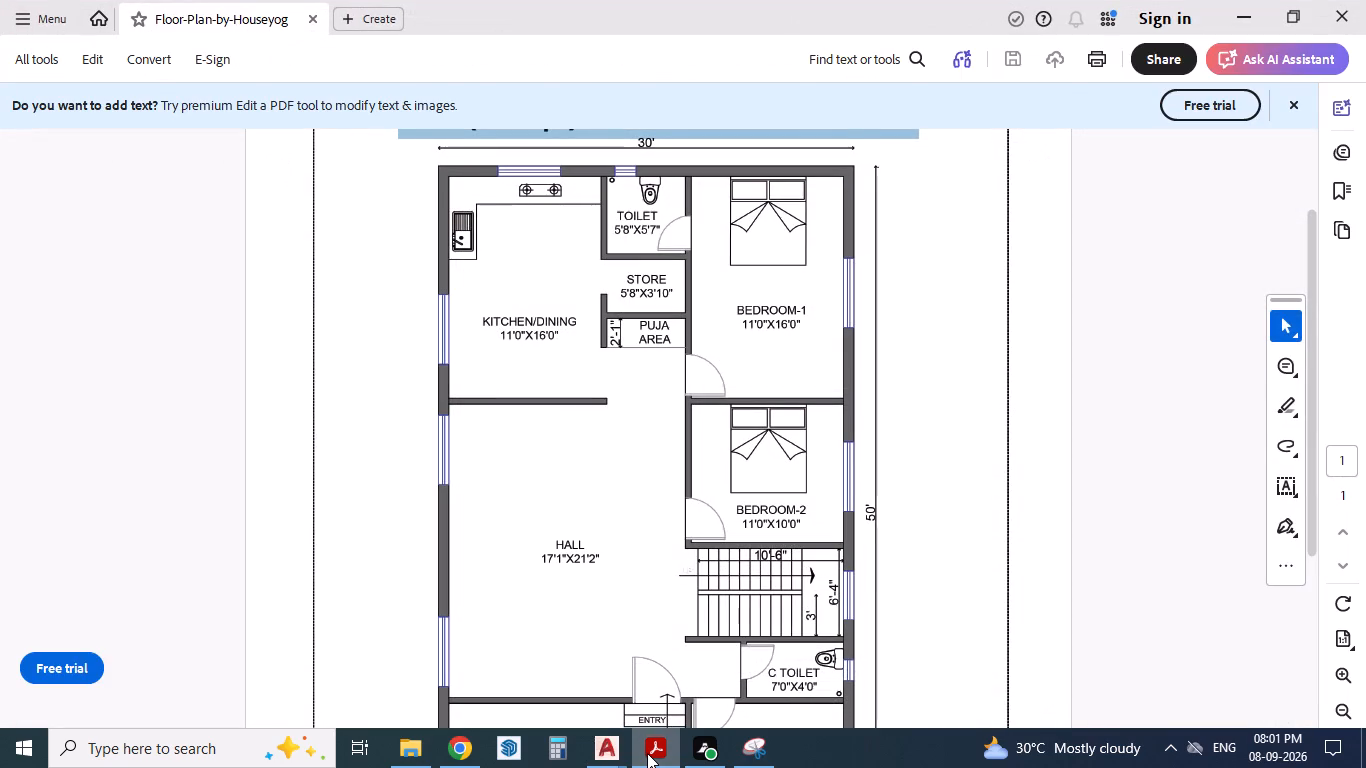
{"action": "scroll", "coordinate": [674, 435], "scroll_direction": "down", "scroll_amount": 1}
{"action": "scroll", "coordinate": [702, 480], "scroll_direction": "up", "scroll_amount": 3}
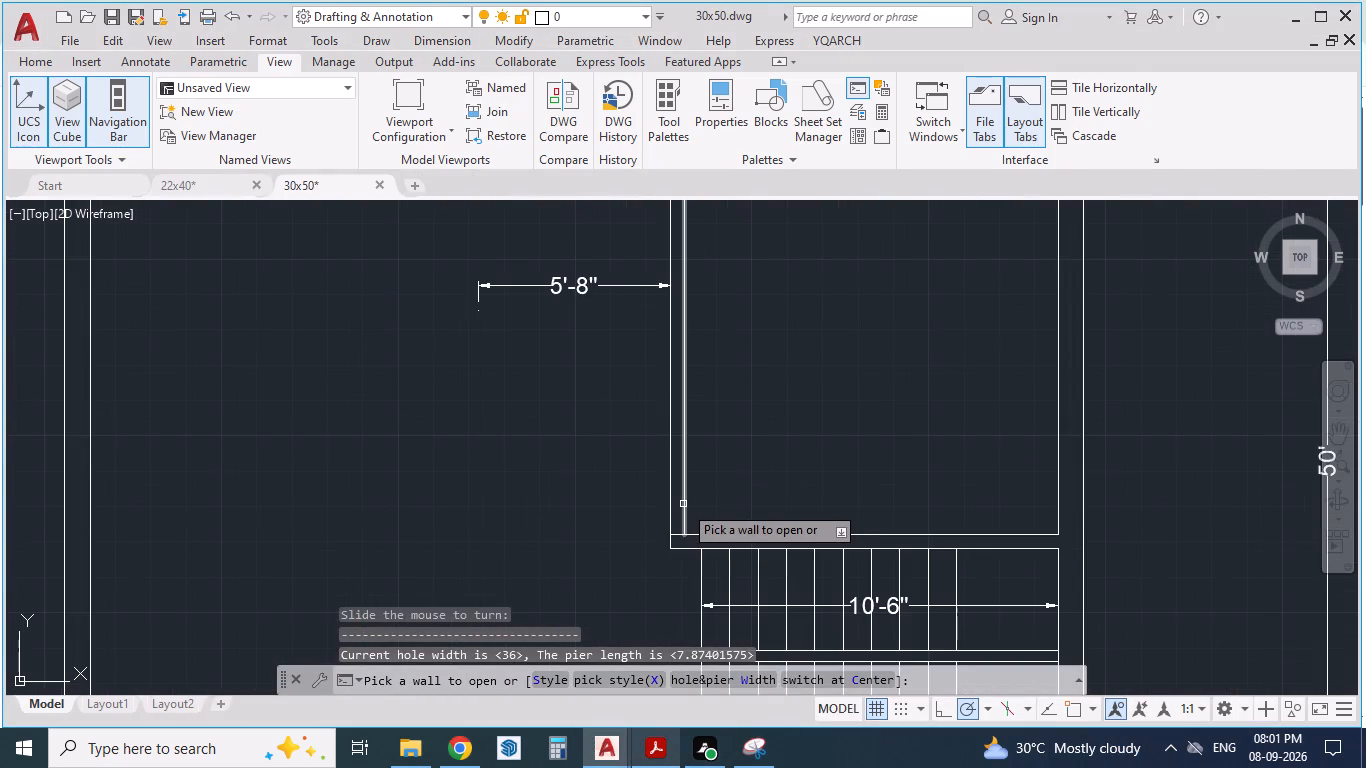
{"action": "left_click", "coordinate": [683, 504]}
{"action": "left_click", "coordinate": [804, 499]}
Check the PDF and add the 36-wide main entry door in the hall–parking wall beside the Bedroom-3 wall, swinging into the hall.
{"action": "scroll", "coordinate": [790, 492], "scroll_direction": "down", "scroll_amount": 2}
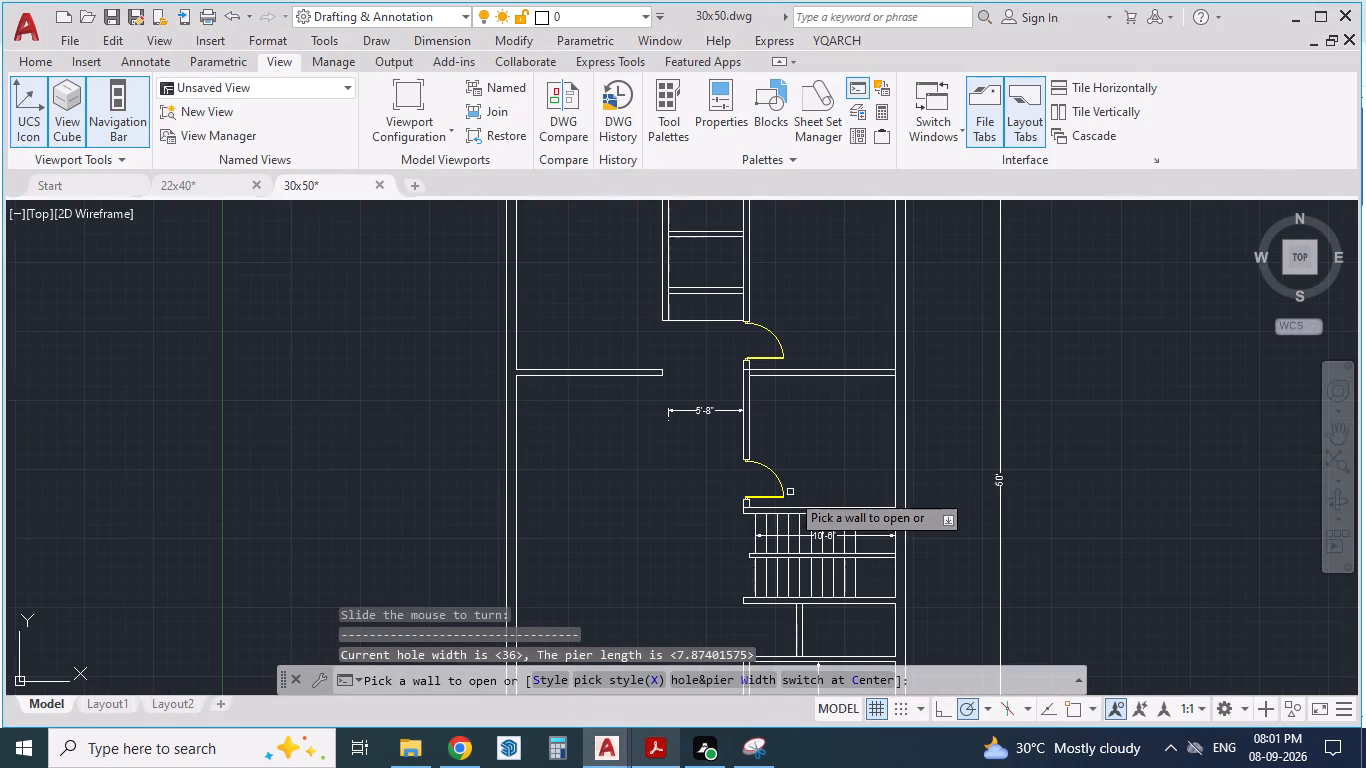
{"action": "left_click", "coordinate": [653, 744]}
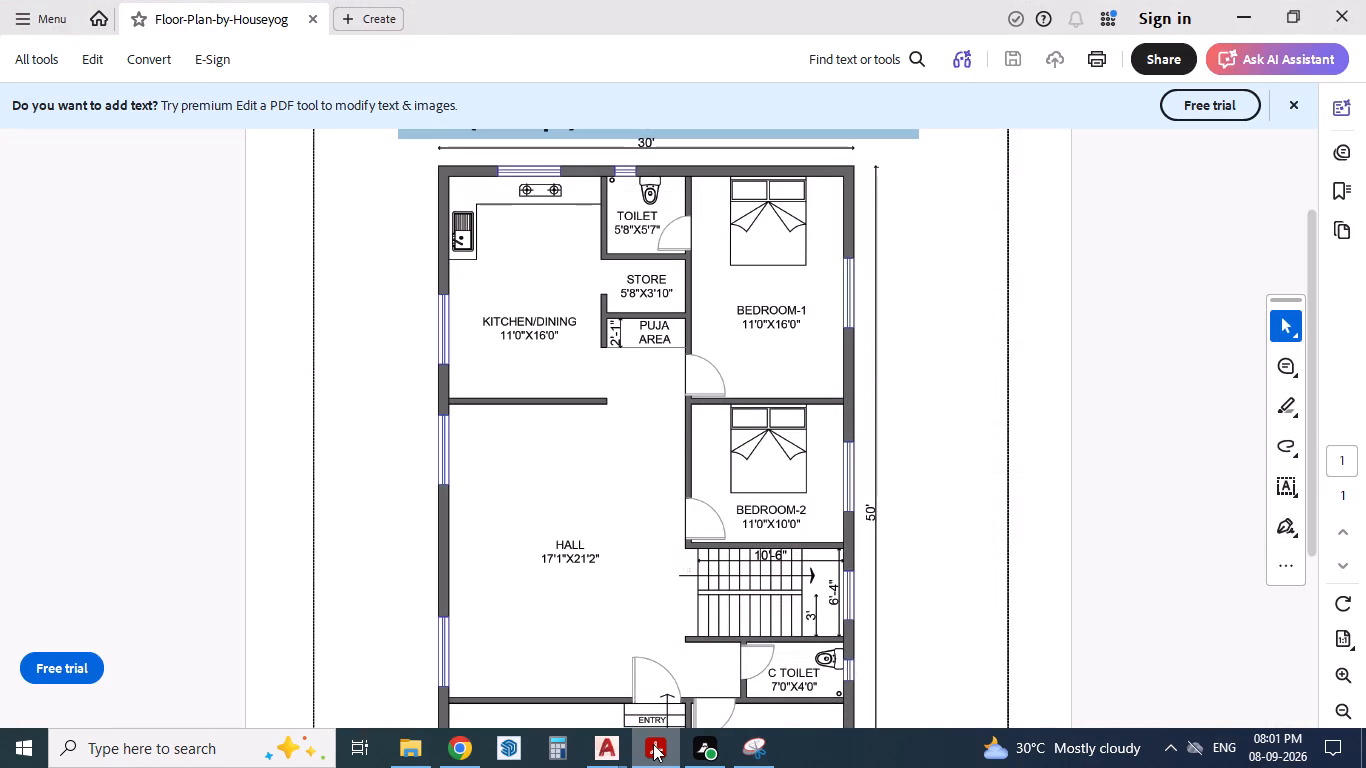
{"action": "left_click", "coordinate": [653, 744]}
{"action": "scroll", "coordinate": [637, 444], "scroll_direction": "down", "scroll_amount": 3}
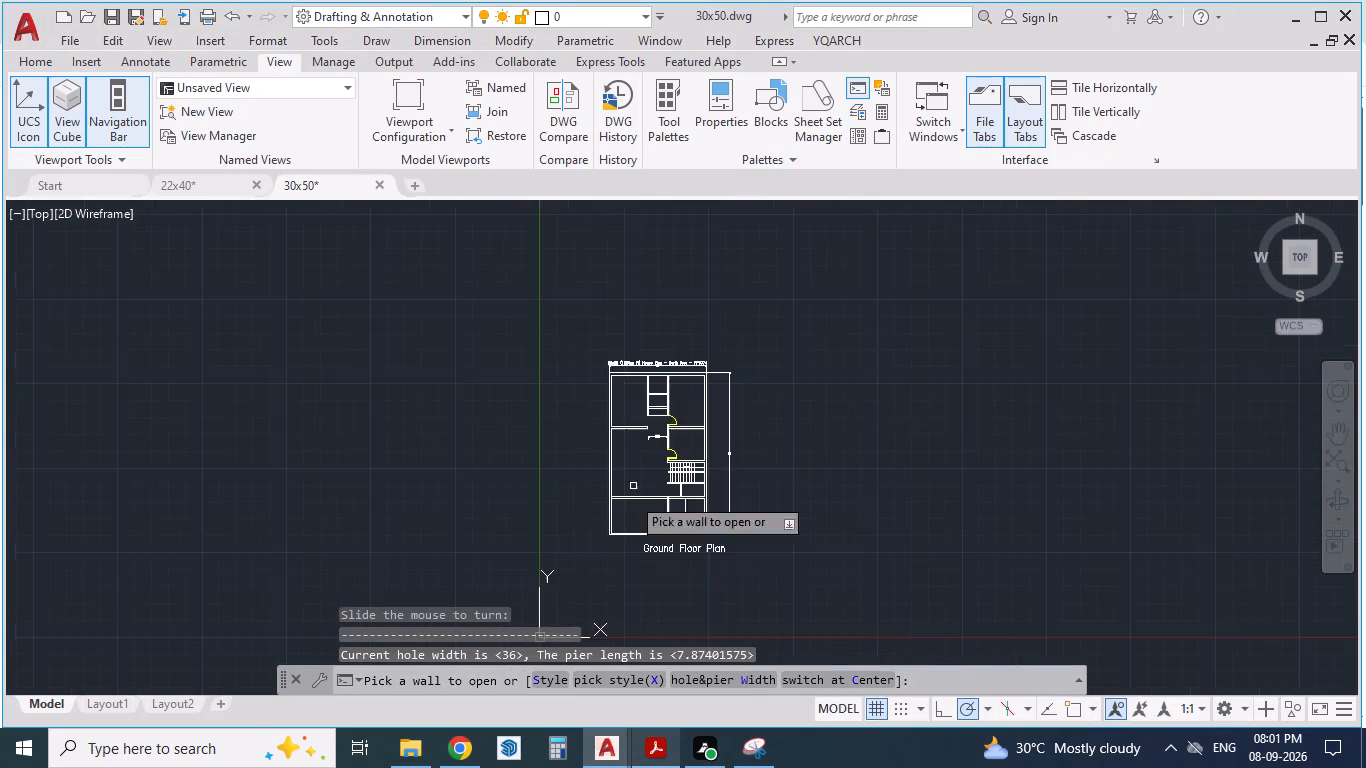
{"action": "scroll", "coordinate": [626, 557], "scroll_direction": "up", "scroll_amount": 2}
{"action": "scroll", "coordinate": [695, 441], "scroll_direction": "up", "scroll_amount": 1}
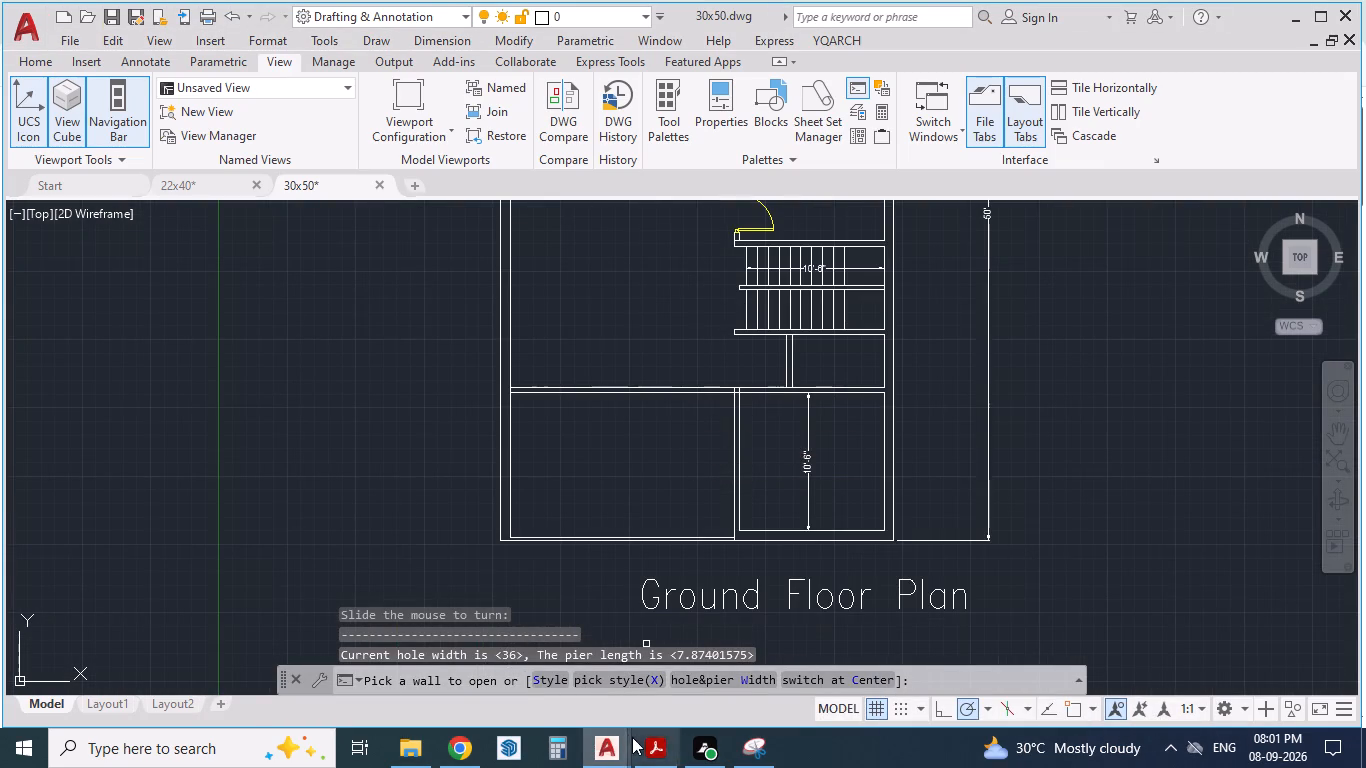
{"action": "left_click", "coordinate": [650, 736]}
{"action": "left_click", "coordinate": [650, 736]}
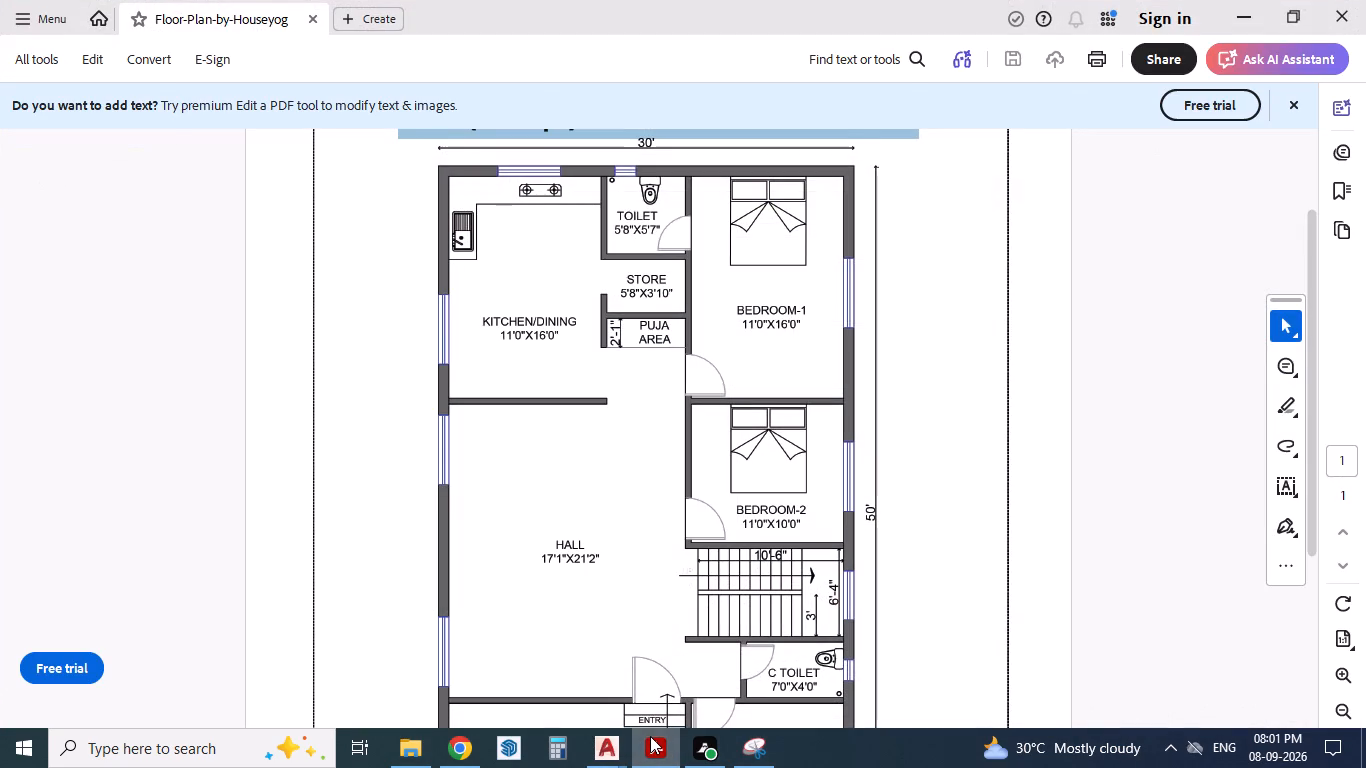
{"action": "scroll", "coordinate": [719, 376], "scroll_direction": "up", "scroll_amount": 2}
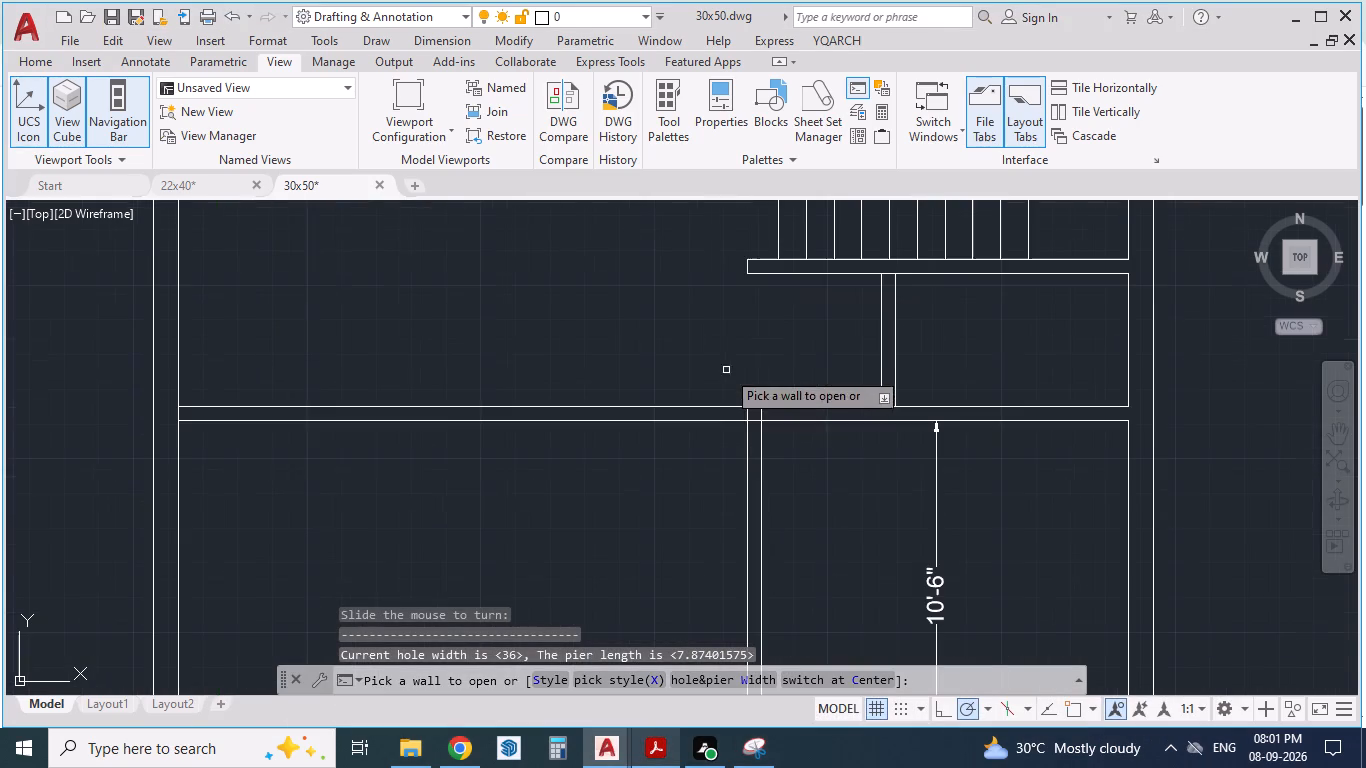
{"action": "left_click", "coordinate": [711, 405]}
{"action": "left_click", "coordinate": [707, 375]}
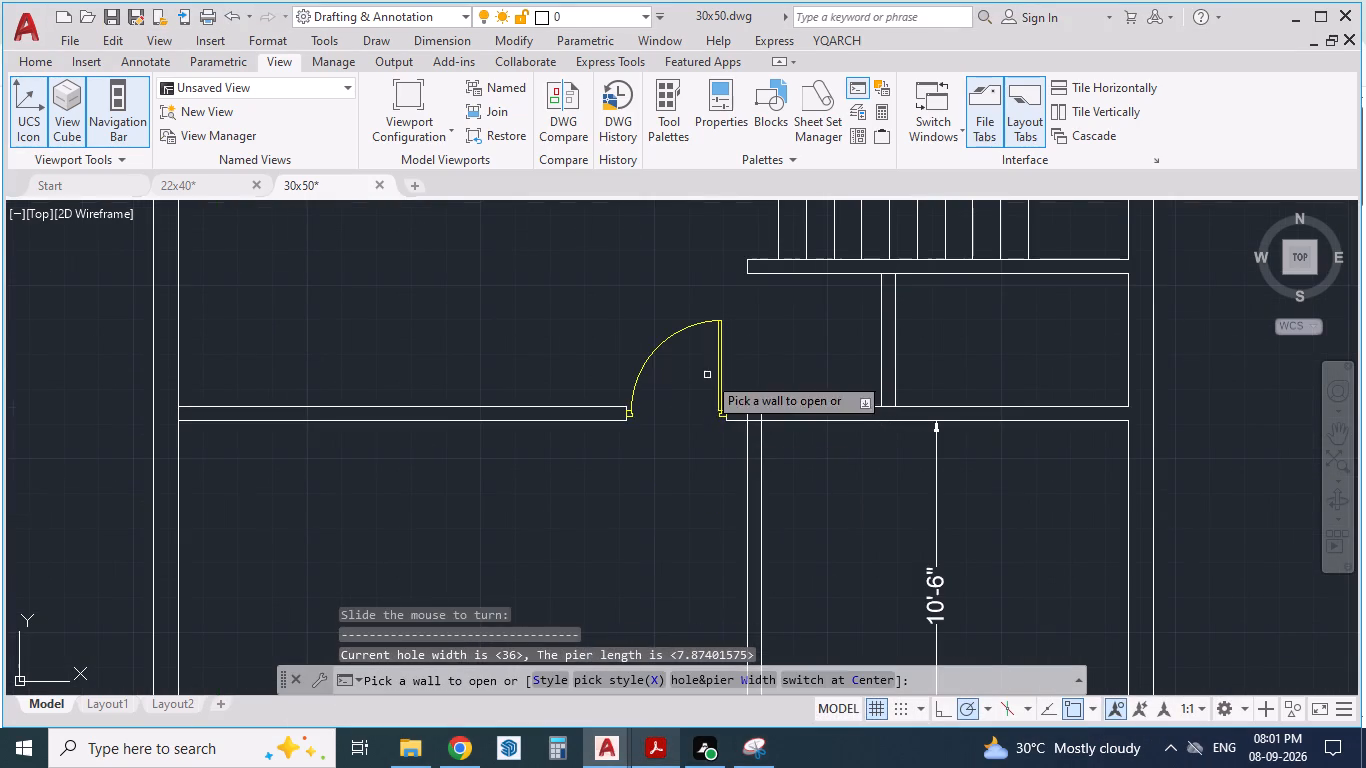
Review the remaining doors in the PDF and set the YQArch Open Door on Wall hole width to 30.
{"action": "scroll", "coordinate": [692, 409], "scroll_direction": "down", "scroll_amount": 1}
{"action": "left_click", "coordinate": [653, 740]}
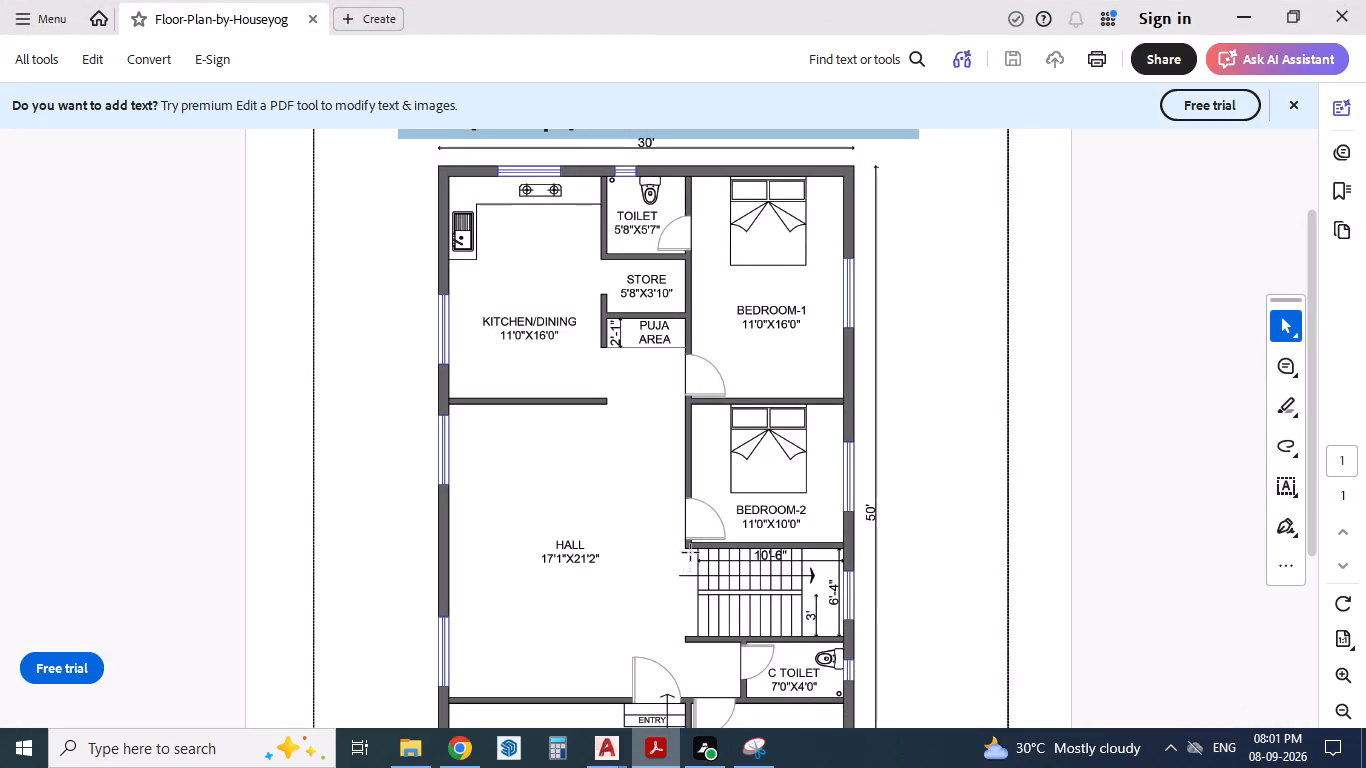
{"action": "scroll", "coordinate": [697, 527], "scroll_direction": "down", "scroll_amount": 3}
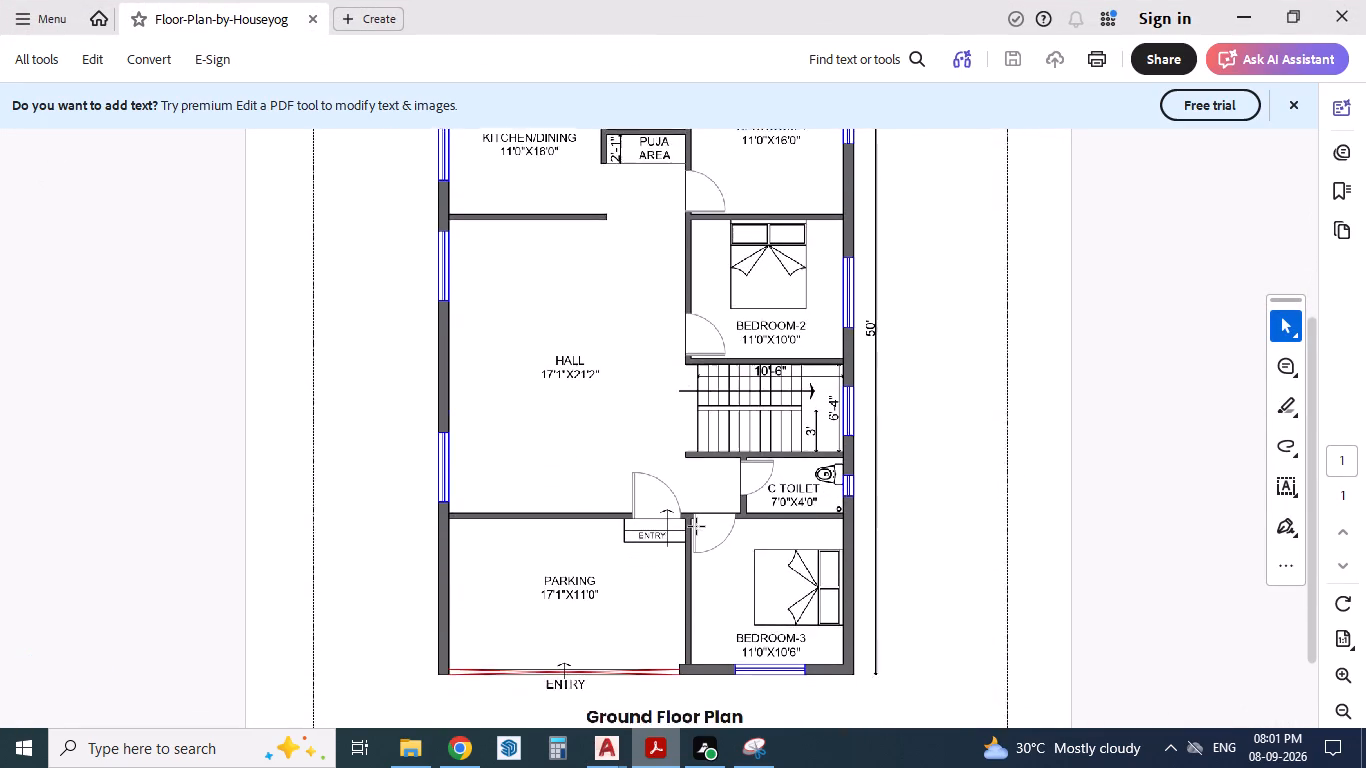
{"action": "scroll", "coordinate": [697, 527], "scroll_direction": "up", "scroll_amount": 2}
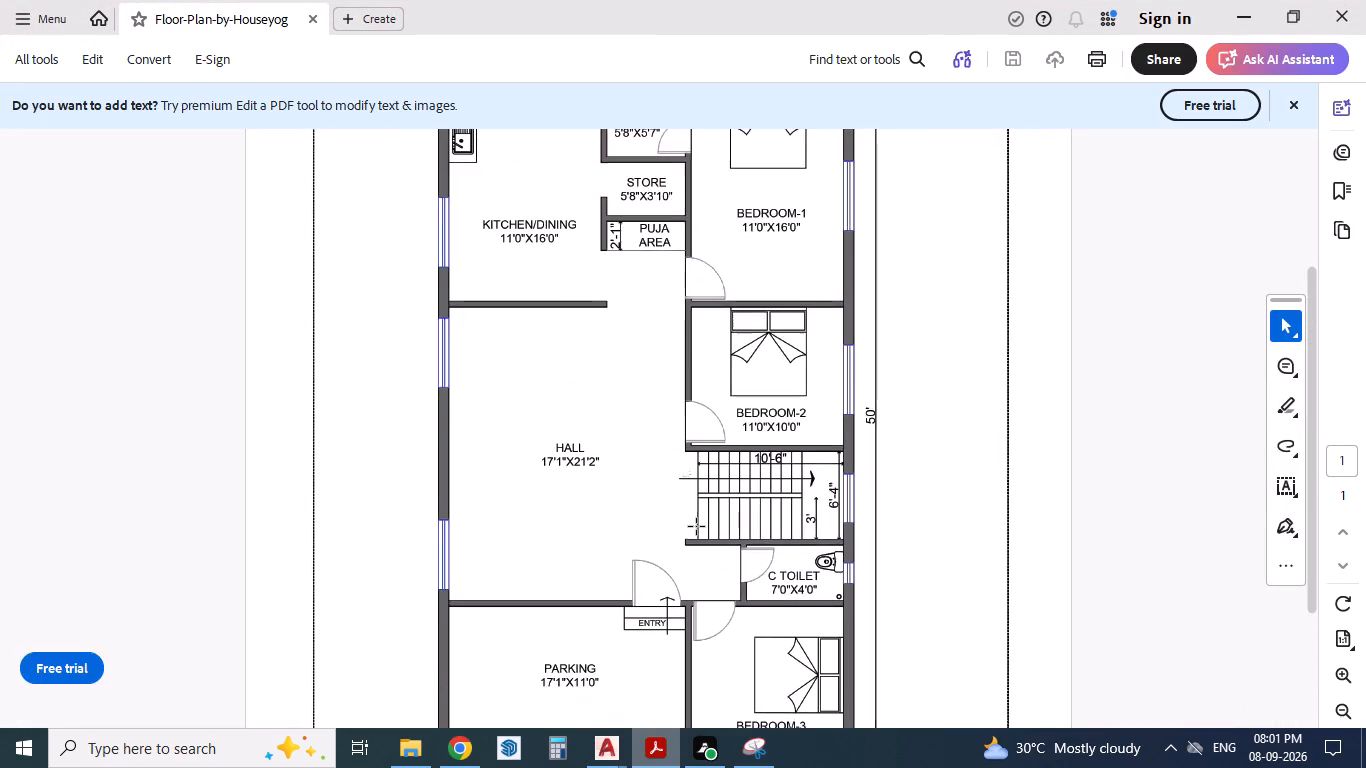
{"action": "scroll", "coordinate": [697, 527], "scroll_direction": "up", "scroll_amount": 1}
{"action": "left_click", "coordinate": [661, 751]}
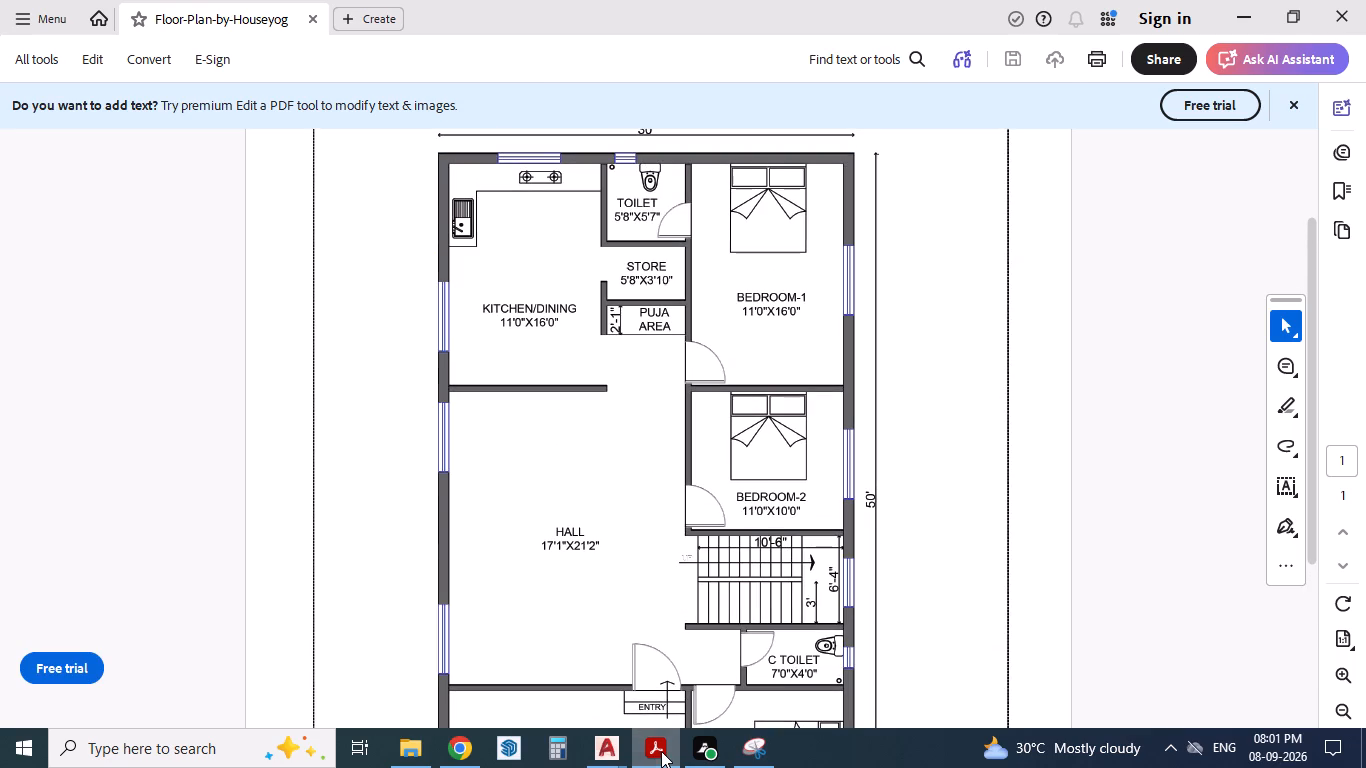
{"action": "left_click", "coordinate": [826, 38]}
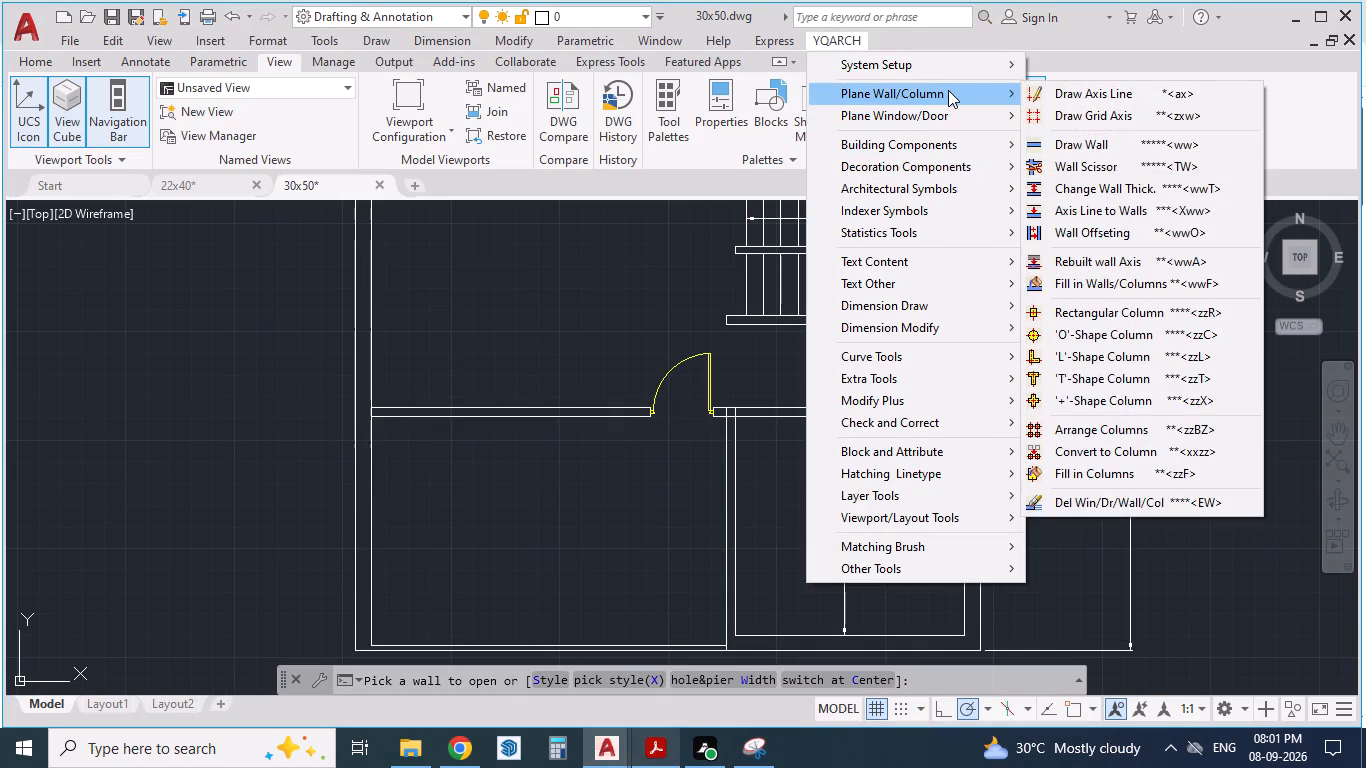
{"action": "left_click", "coordinate": [957, 117]}
{"action": "left_click", "coordinate": [1092, 117]}
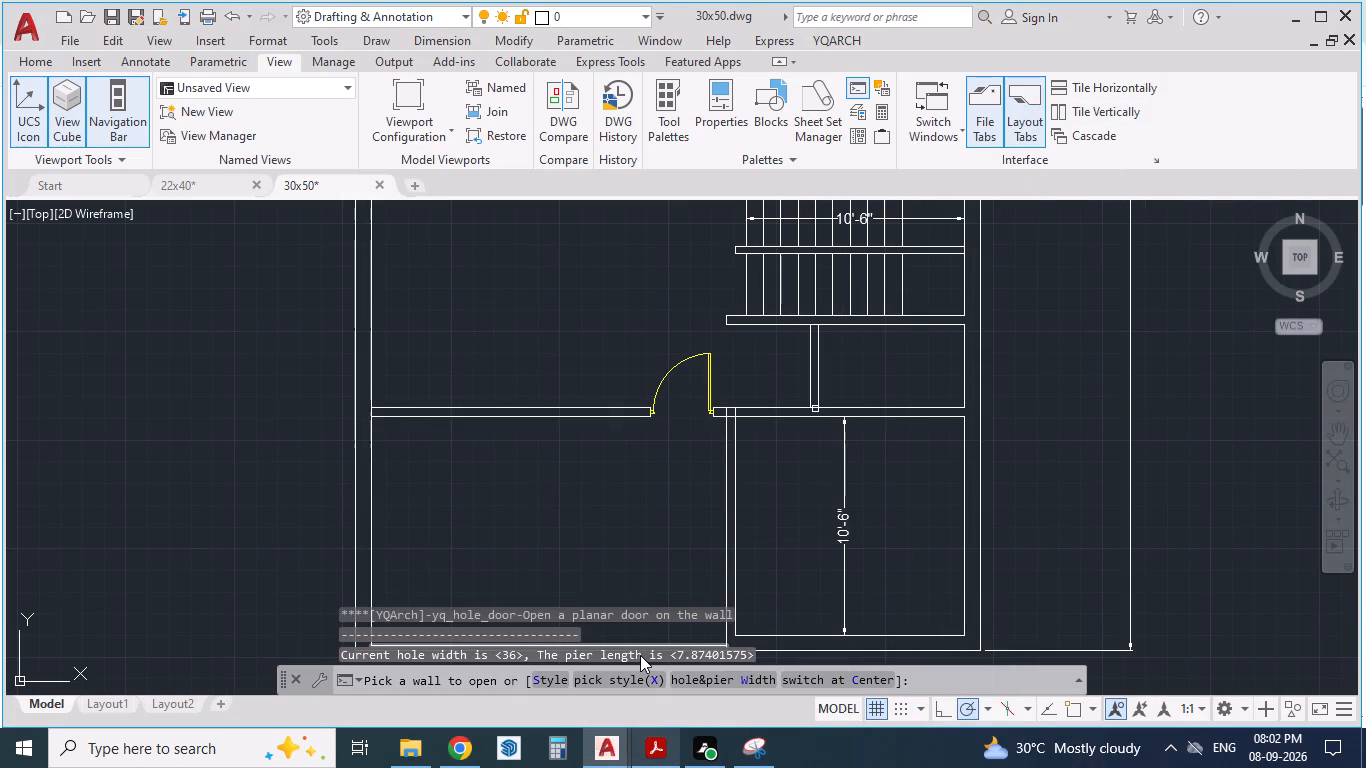
{"action": "left_click", "coordinate": [700, 671]}
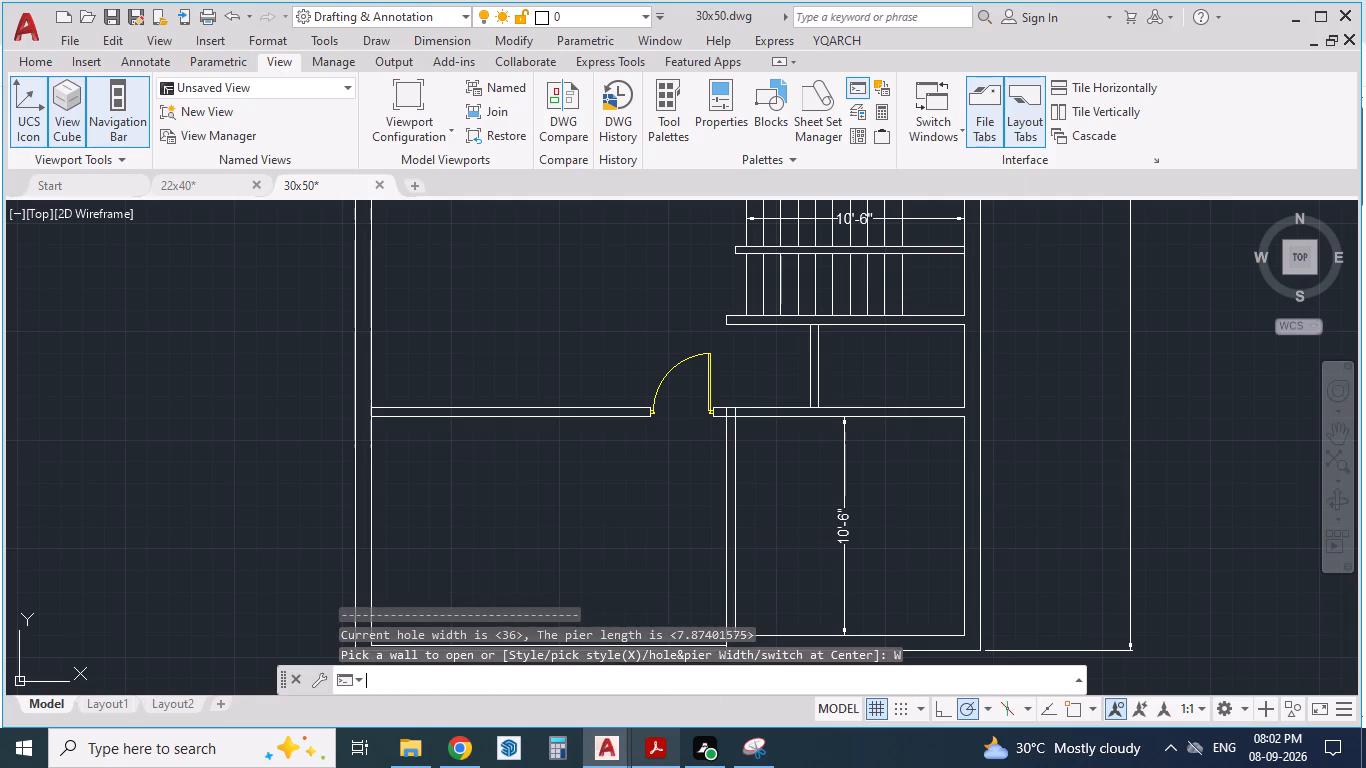
{"action": "left_click_drag", "start_coordinate": [655, 460], "coordinate": [581, 467]}
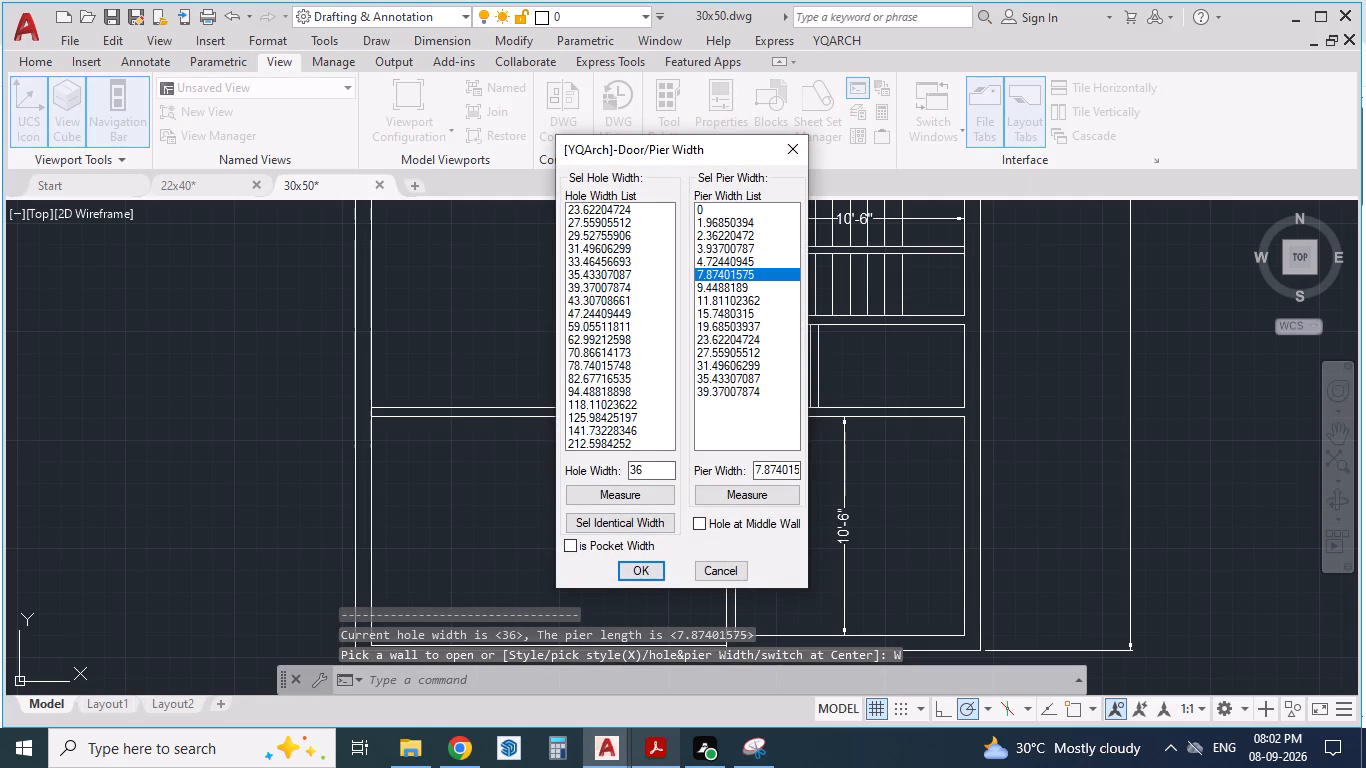
{"action": "left_click_drag", "start_coordinate": [652, 476], "coordinate": [547, 454]}
{"action": "type", "text": "30"}
{"action": "key", "text": "Return"}
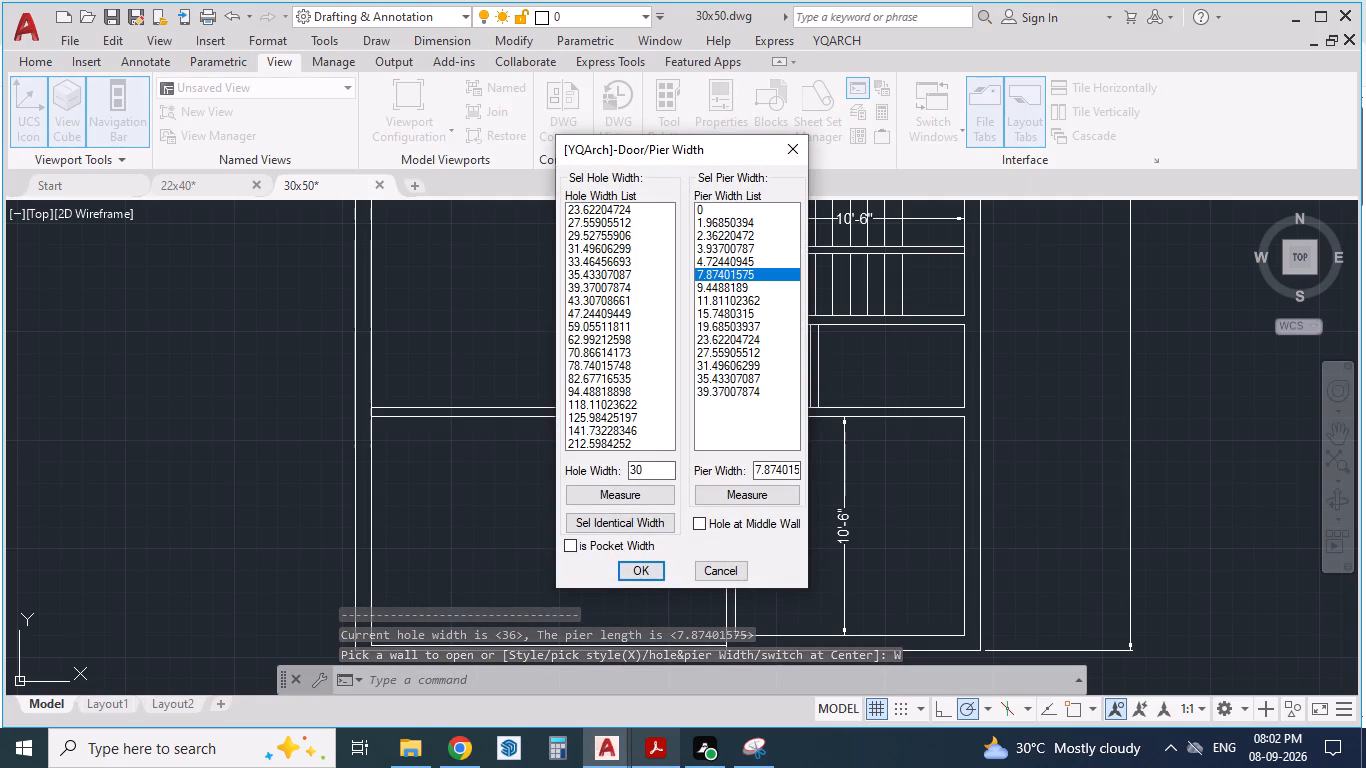
{"action": "left_click", "coordinate": [639, 571]}
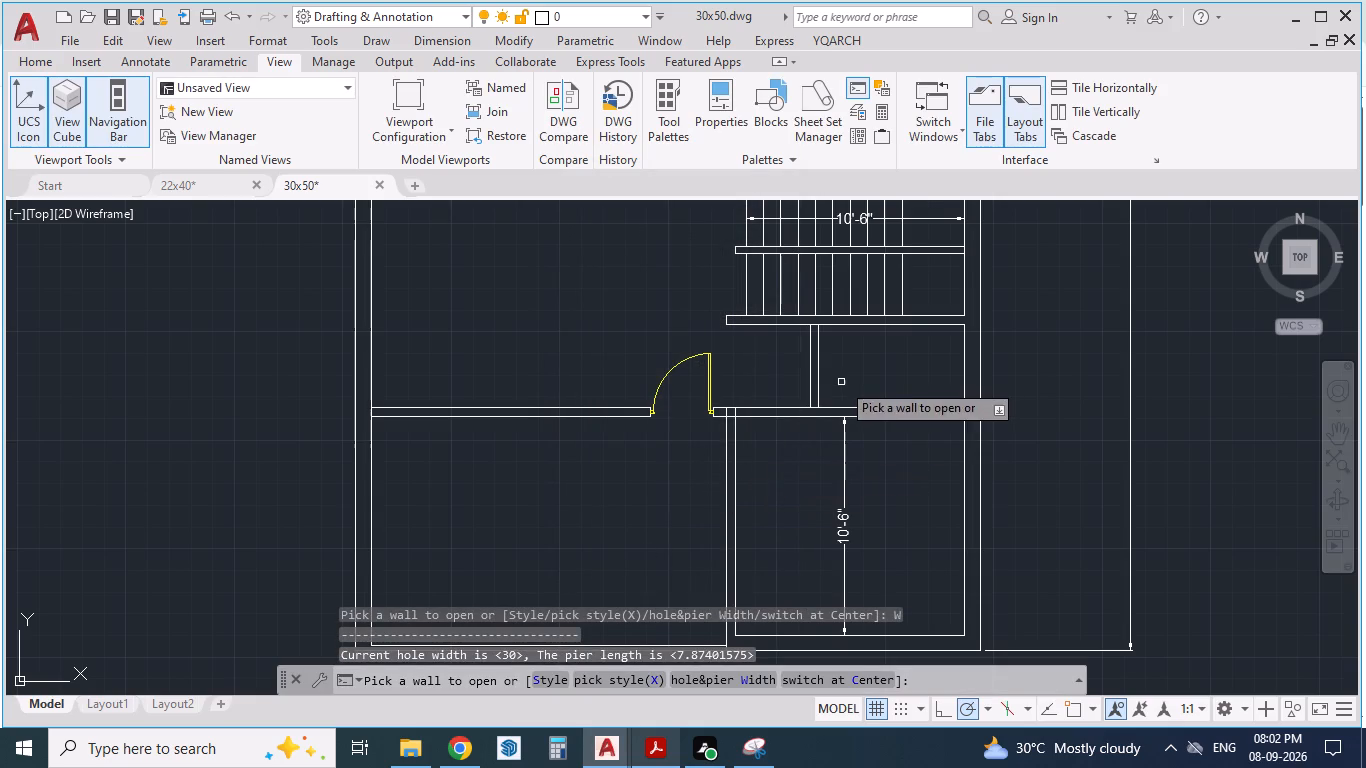
Check the PDF and add the C Toilet door in its passage-side wall, hinged near the staircase and swinging into the toilet.
{"action": "scroll", "coordinate": [839, 389], "scroll_direction": "down", "scroll_amount": 1}
{"action": "left_click", "coordinate": [659, 745]}
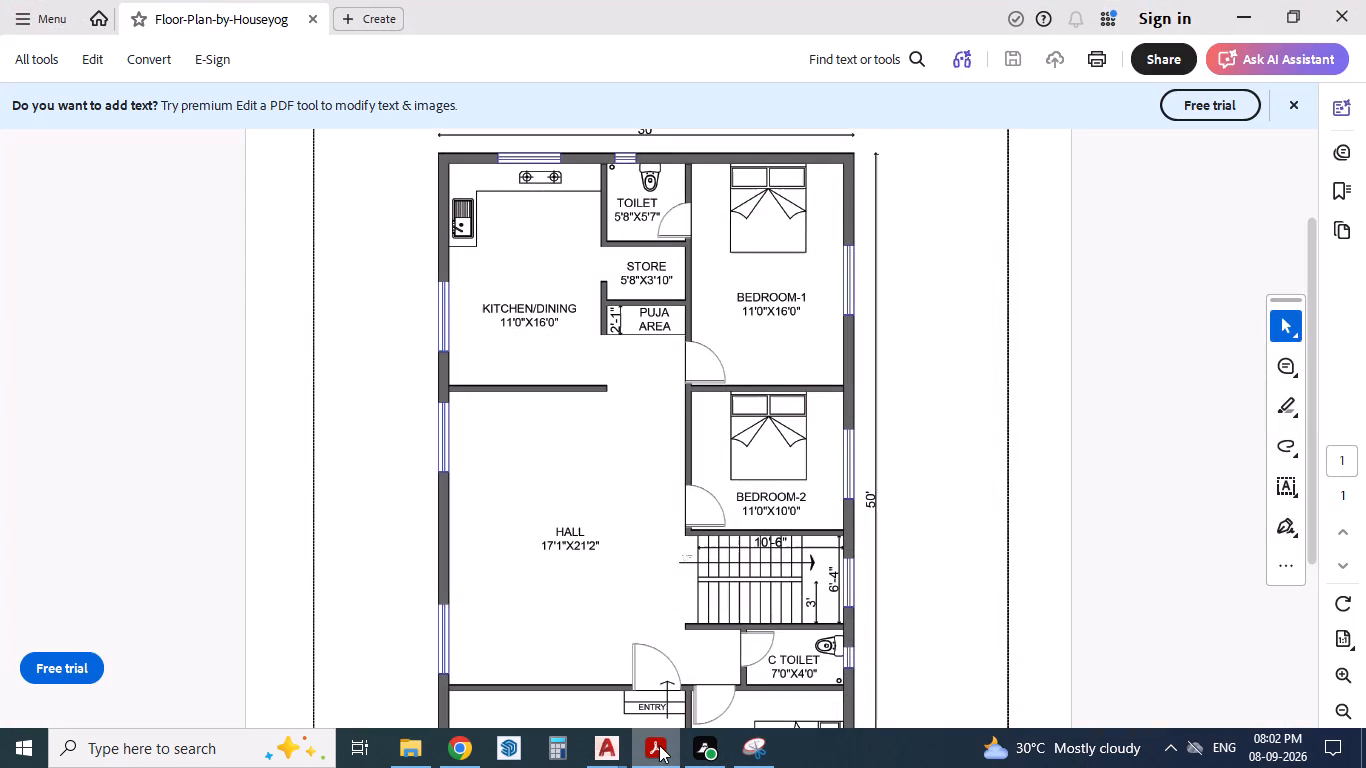
{"action": "left_click", "coordinate": [659, 745]}
{"action": "scroll", "coordinate": [830, 425], "scroll_direction": "down", "scroll_amount": 1}
{"action": "scroll", "coordinate": [835, 395], "scroll_direction": "up", "scroll_amount": 3}
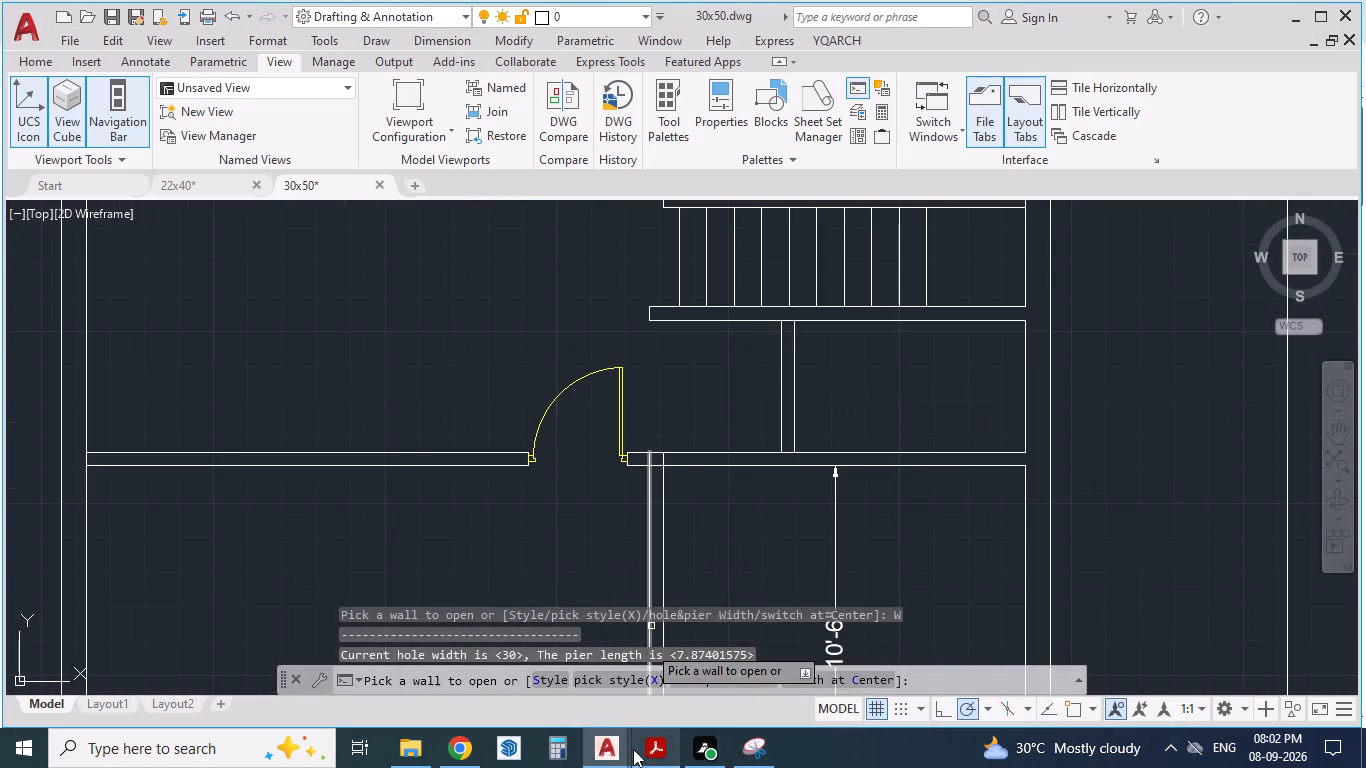
{"action": "left_click", "coordinate": [655, 748]}
{"action": "left_click", "coordinate": [655, 748]}
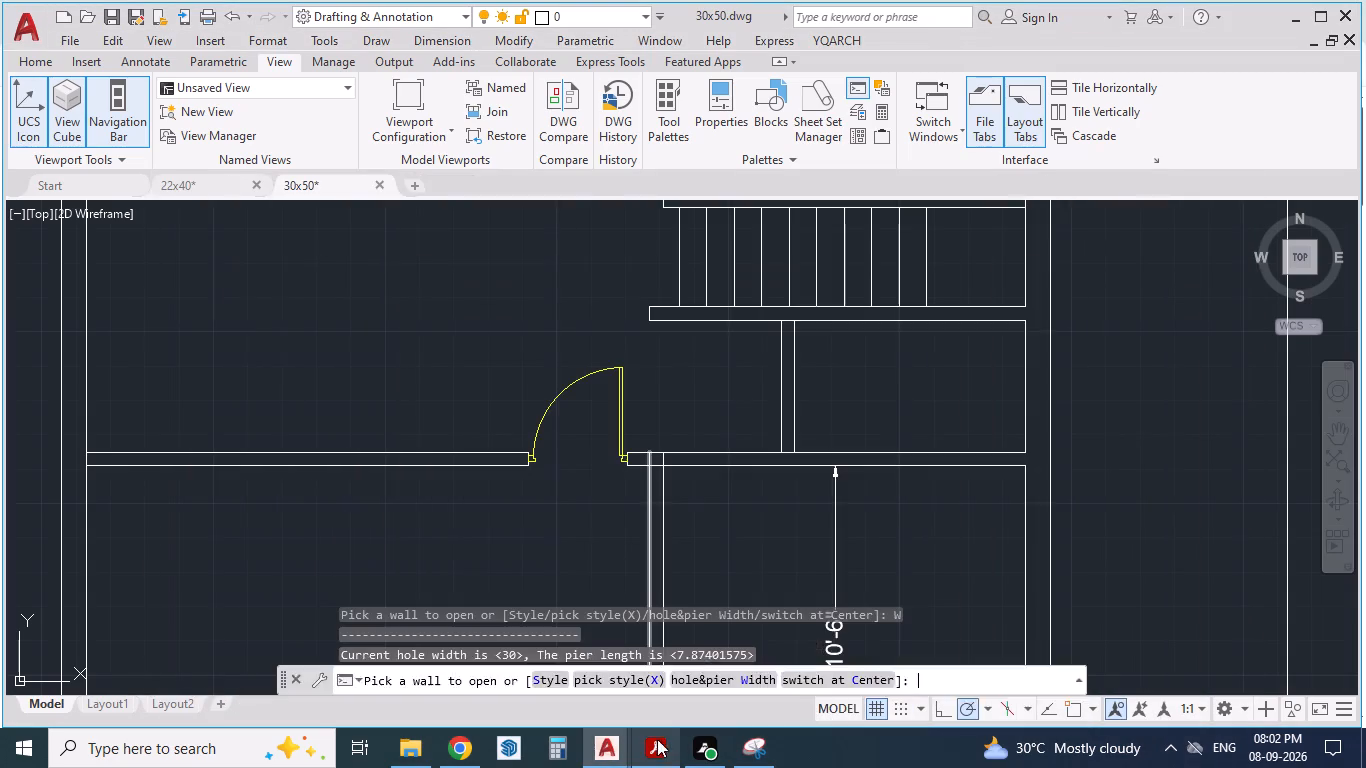
{"action": "scroll", "coordinate": [777, 357], "scroll_direction": "up", "scroll_amount": 1}
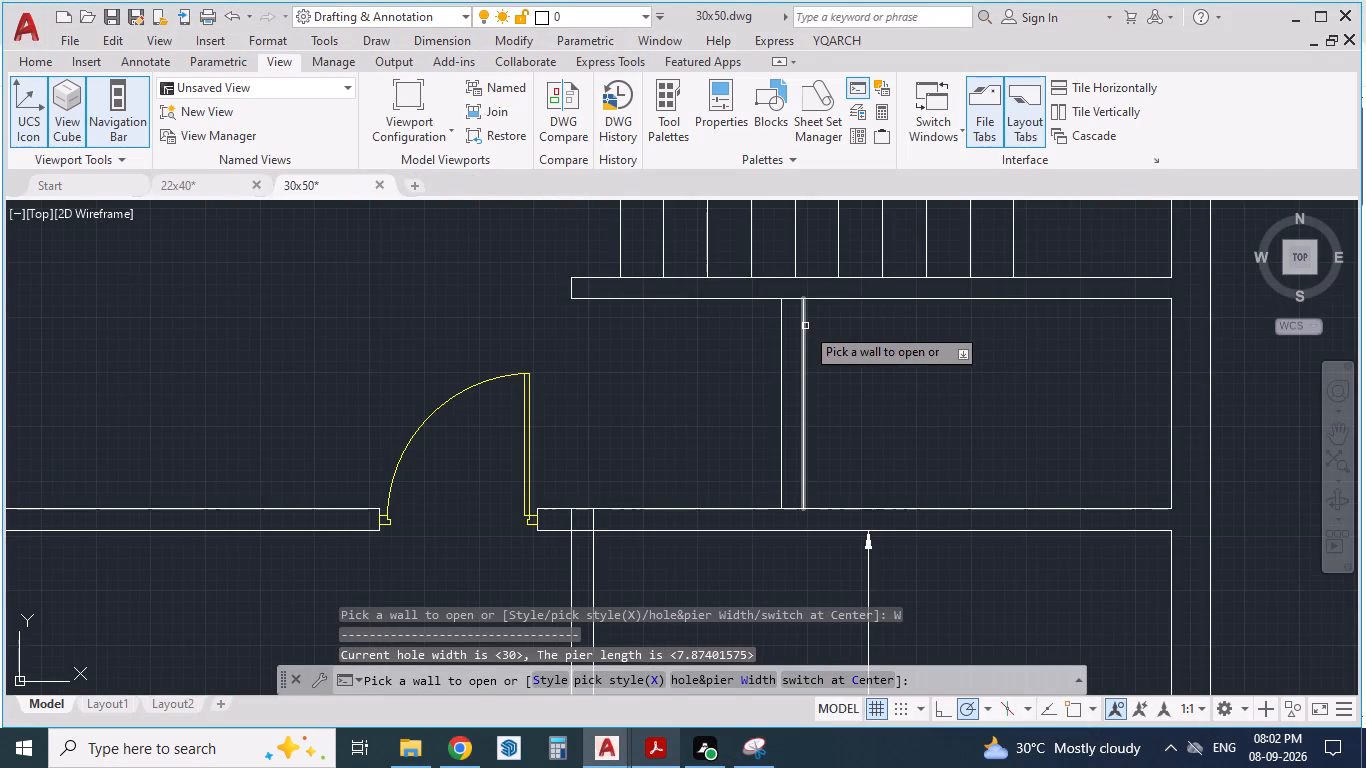
{"action": "left_click", "coordinate": [805, 326]}
{"action": "left_click", "coordinate": [976, 356]}
{"action": "scroll", "coordinate": [947, 407], "scroll_direction": "down", "scroll_amount": 2}
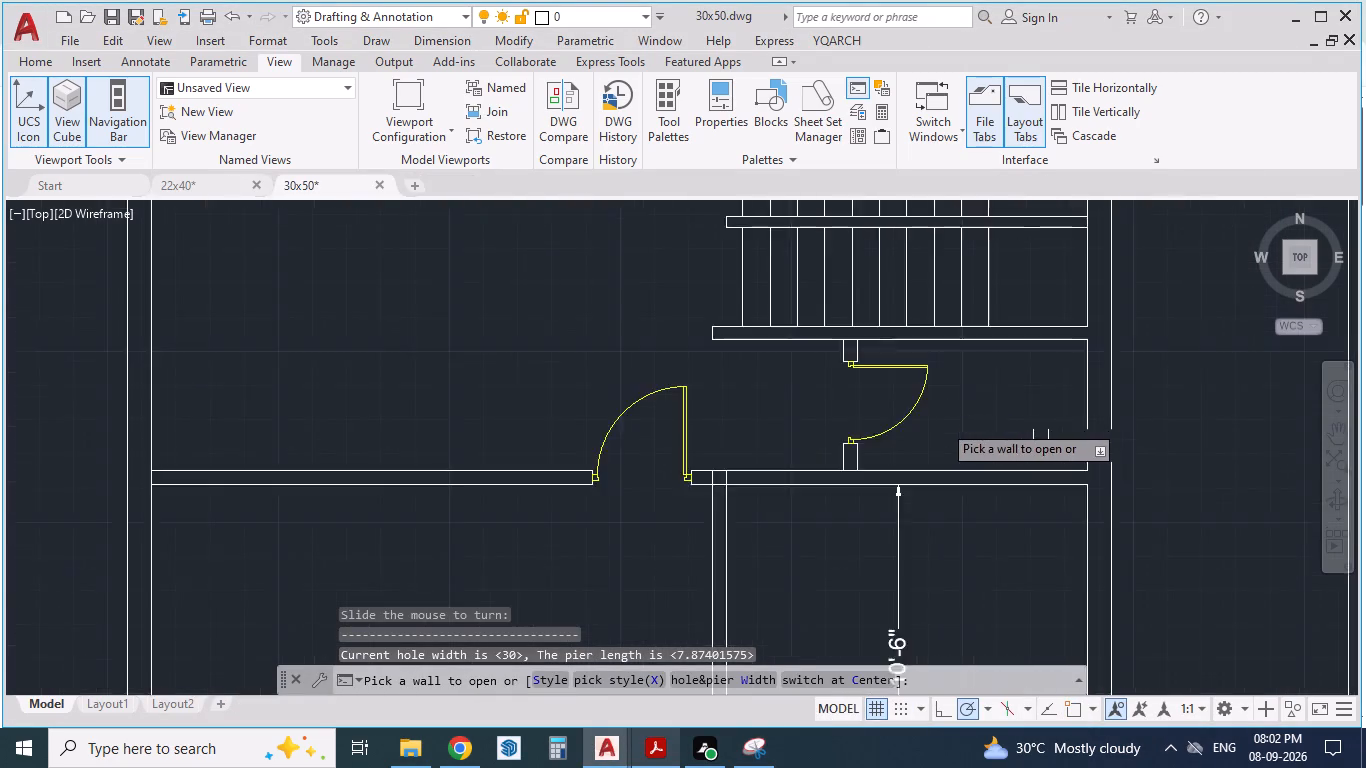
Check the PDF and add the upper toilet's door in its Bedroom-1 wall, hinged near the store and swinging into the toilet.
{"action": "scroll", "coordinate": [940, 440], "scroll_direction": "down", "scroll_amount": 1}
{"action": "left_click", "coordinate": [652, 748]}
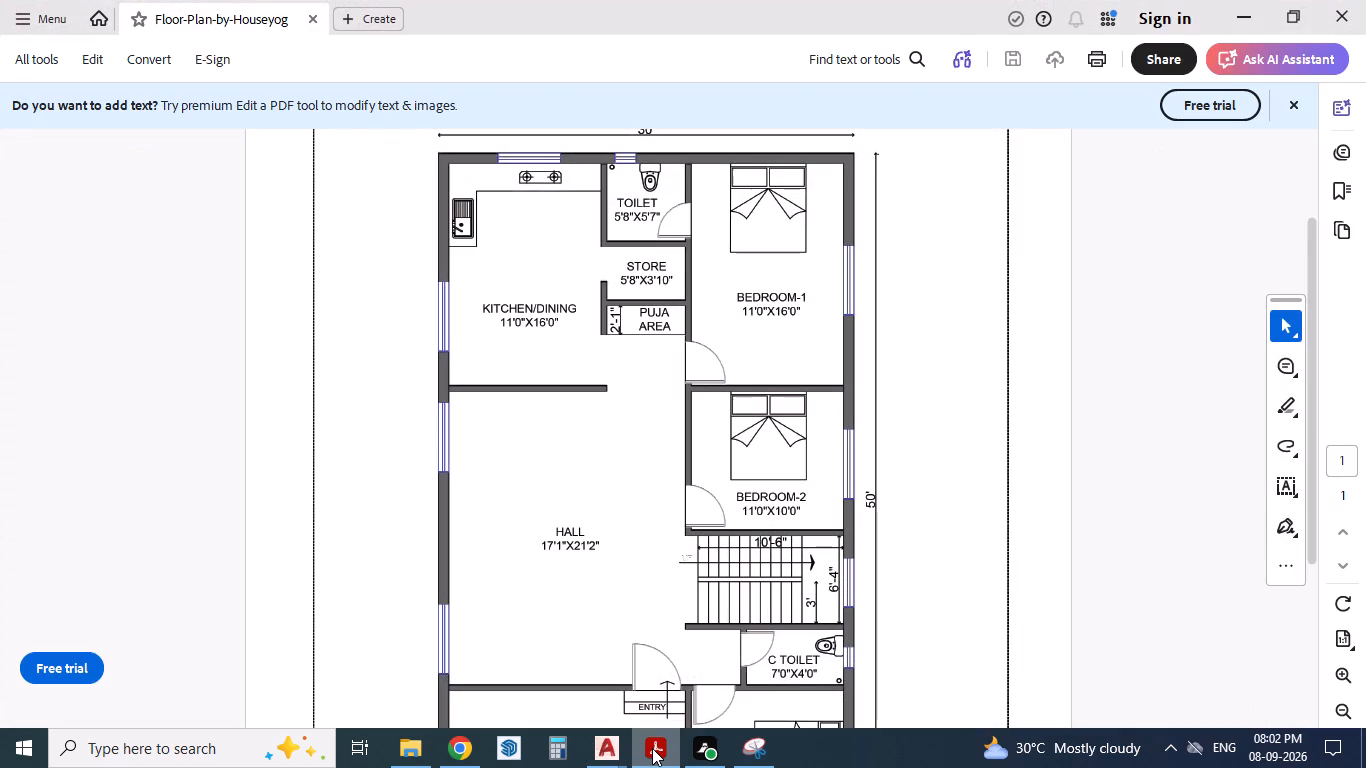
{"action": "left_click", "coordinate": [652, 748]}
{"action": "scroll", "coordinate": [686, 503], "scroll_direction": "down", "scroll_amount": 3}
{"action": "scroll", "coordinate": [739, 388], "scroll_direction": "up", "scroll_amount": 3}
{"action": "scroll", "coordinate": [714, 375], "scroll_direction": "down", "scroll_amount": 1}
{"action": "scroll", "coordinate": [707, 372], "scroll_direction": "up", "scroll_amount": 2}
{"action": "left_click", "coordinate": [661, 746]}
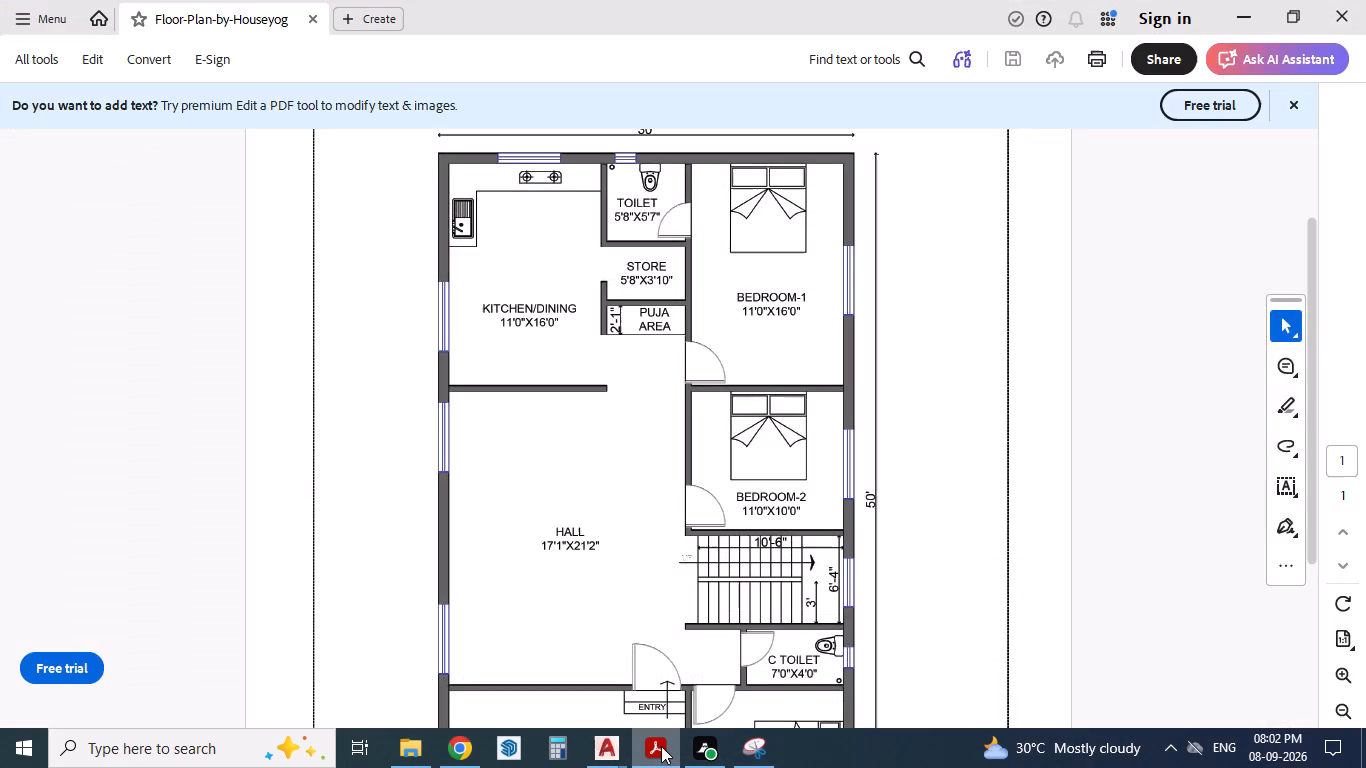
{"action": "left_click", "coordinate": [661, 746]}
{"action": "scroll", "coordinate": [666, 366], "scroll_direction": "up", "scroll_amount": 2}
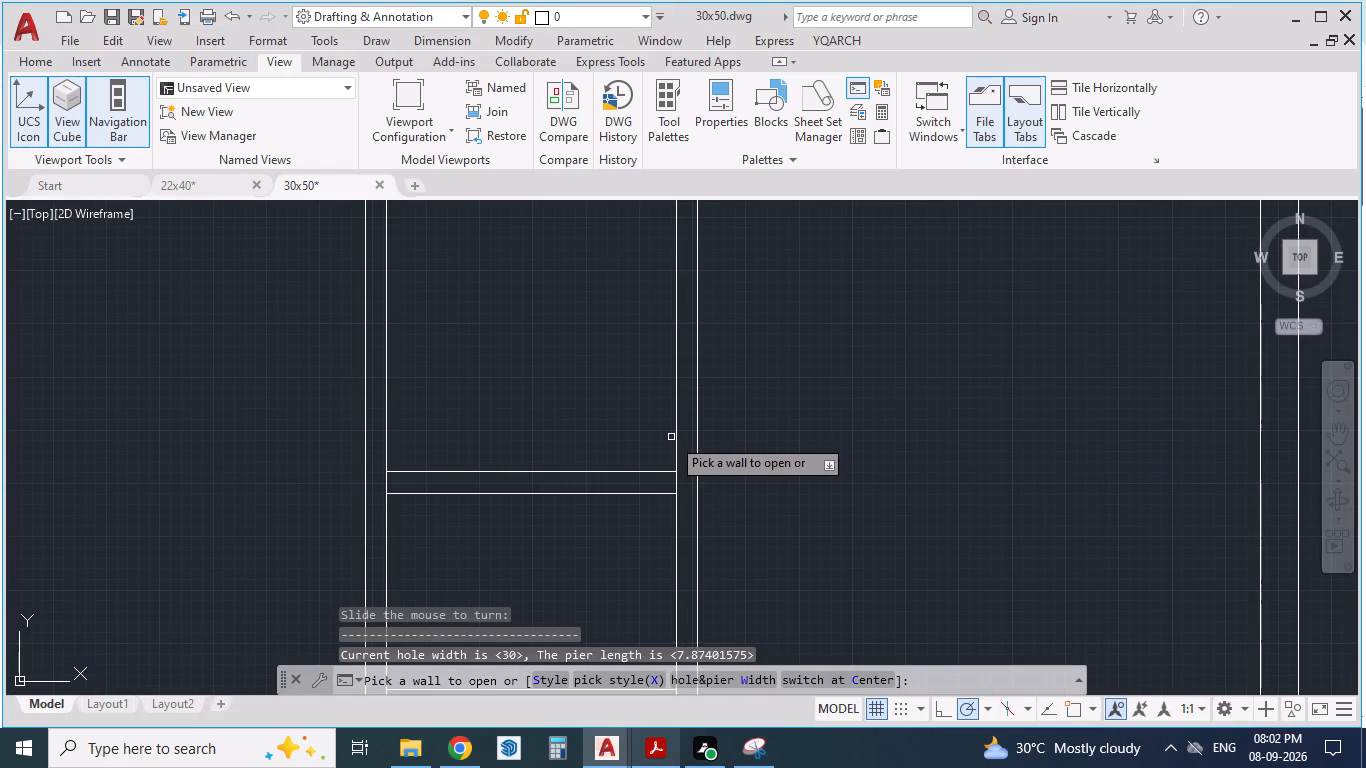
{"action": "left_click", "coordinate": [674, 438]}
{"action": "left_click", "coordinate": [543, 417]}
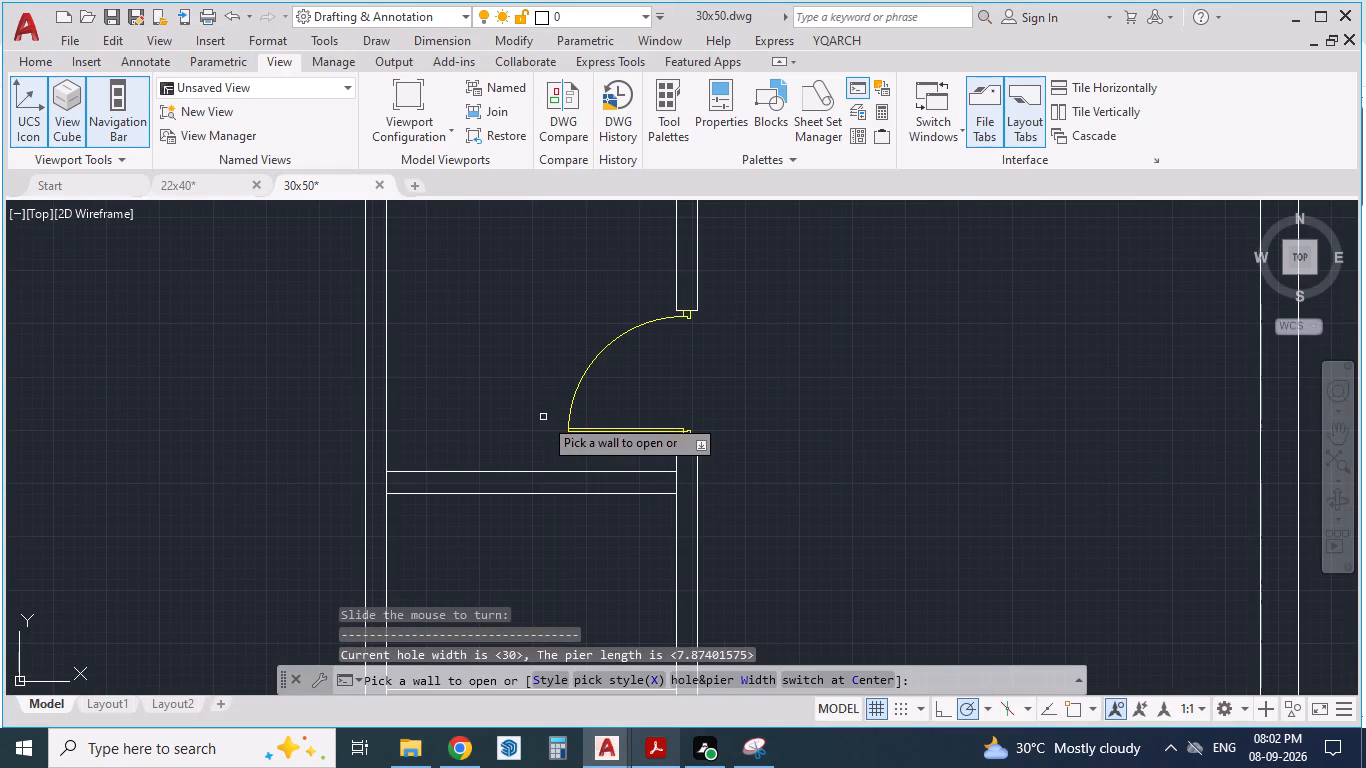
Compare the doors placed in the drawing with the PDF floor plan to identify which door is still missing.
{"action": "scroll", "coordinate": [542, 414], "scroll_direction": "down", "scroll_amount": 2}
{"action": "scroll", "coordinate": [747, 430], "scroll_direction": "down", "scroll_amount": 3}
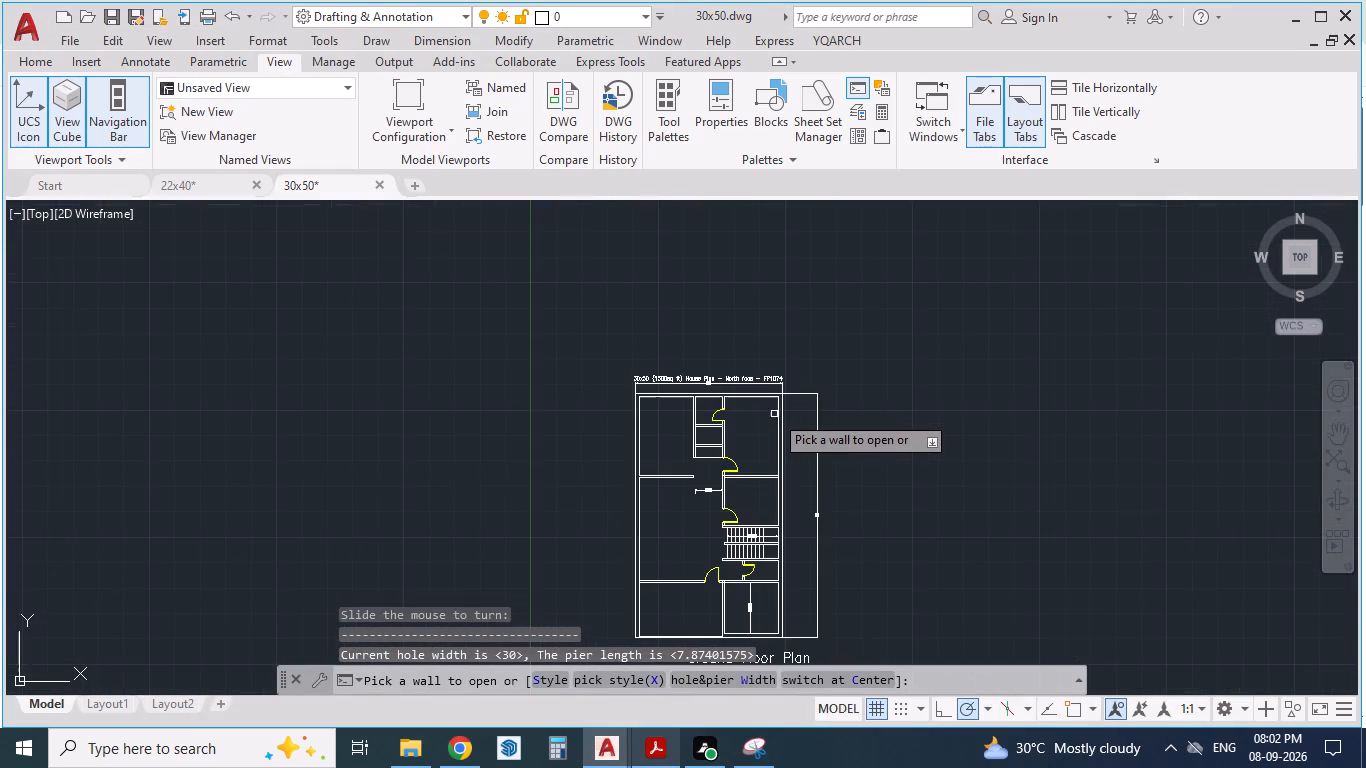
{"action": "scroll", "coordinate": [681, 542], "scroll_direction": "up", "scroll_amount": 1}
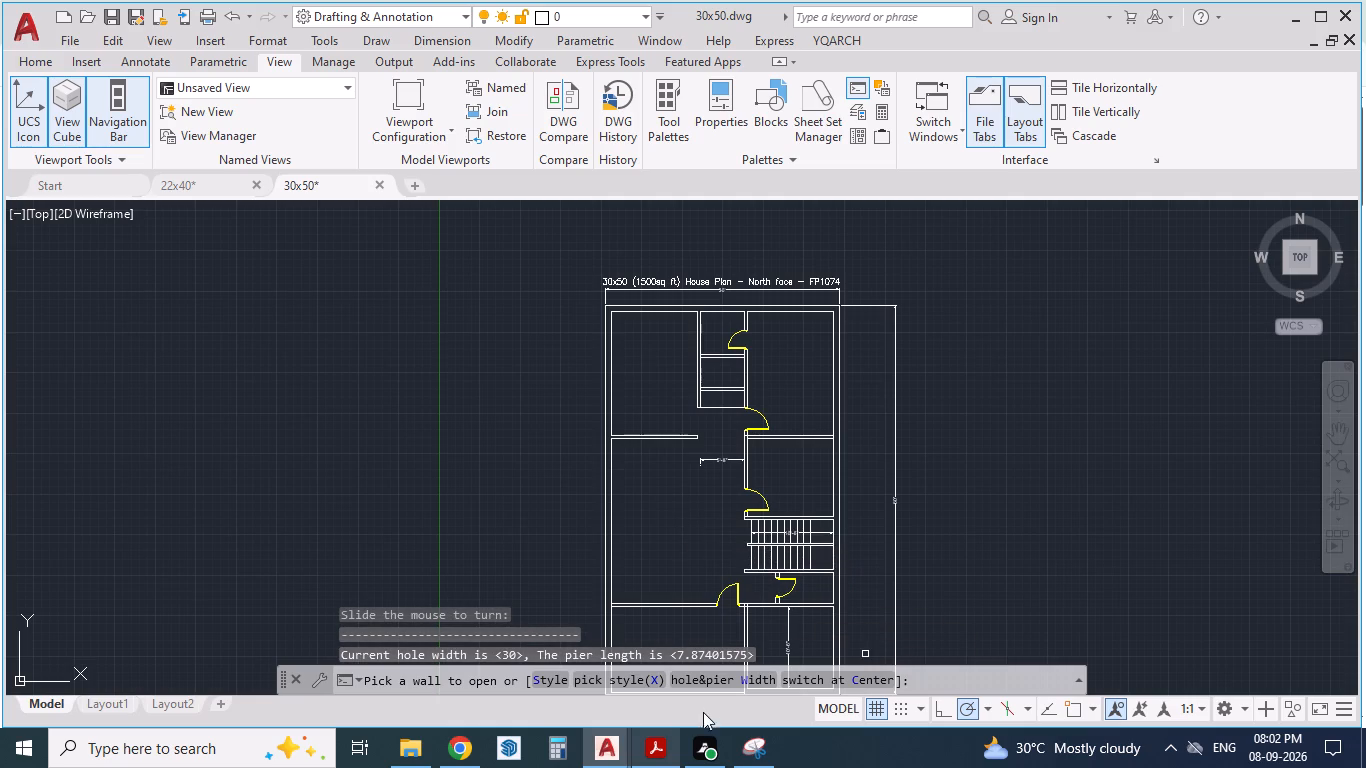
{"action": "left_click", "coordinate": [657, 740]}
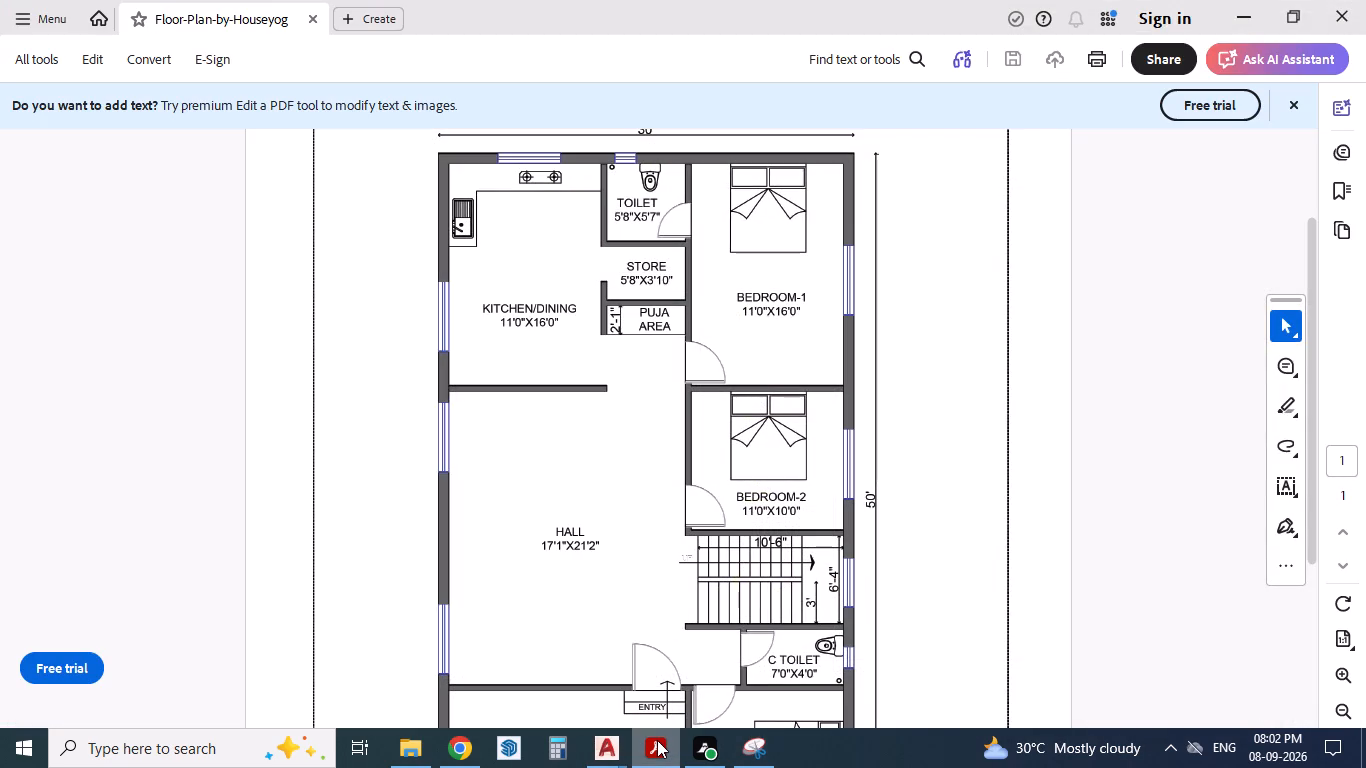
{"action": "scroll", "coordinate": [720, 501], "scroll_direction": "down", "scroll_amount": 2}
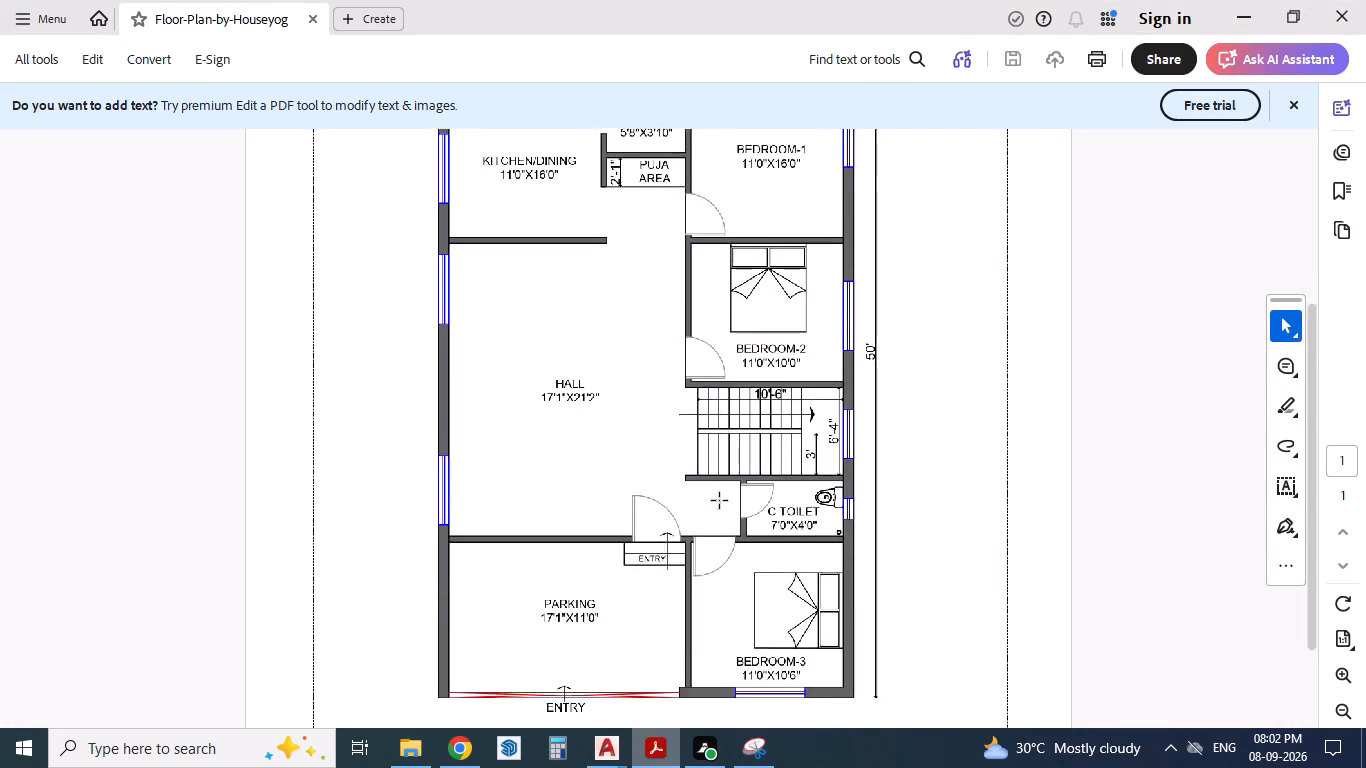
{"action": "scroll", "coordinate": [720, 501], "scroll_direction": "down", "scroll_amount": 1}
{"action": "left_click", "coordinate": [661, 746]}
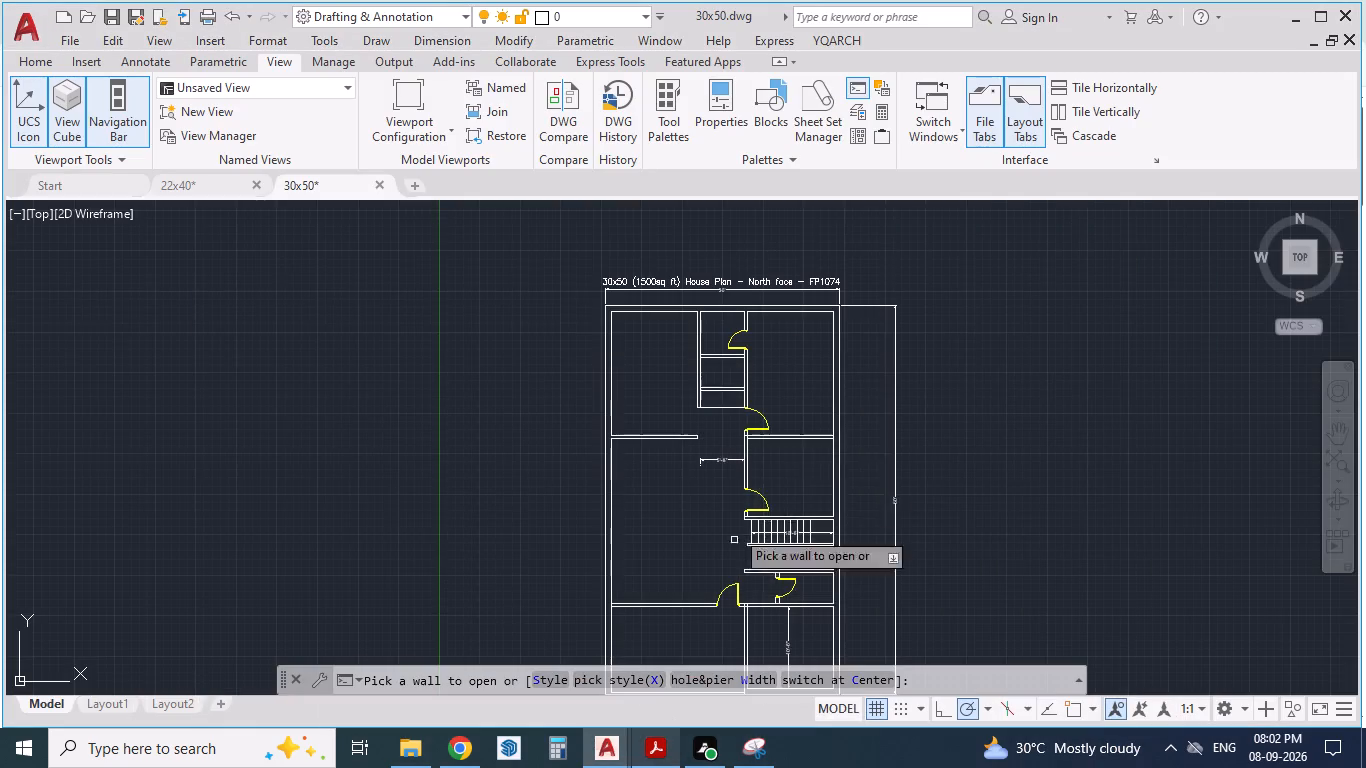
{"action": "scroll", "coordinate": [740, 431], "scroll_direction": "down", "scroll_amount": 1}
{"action": "scroll", "coordinate": [769, 549], "scroll_direction": "up", "scroll_amount": 4}
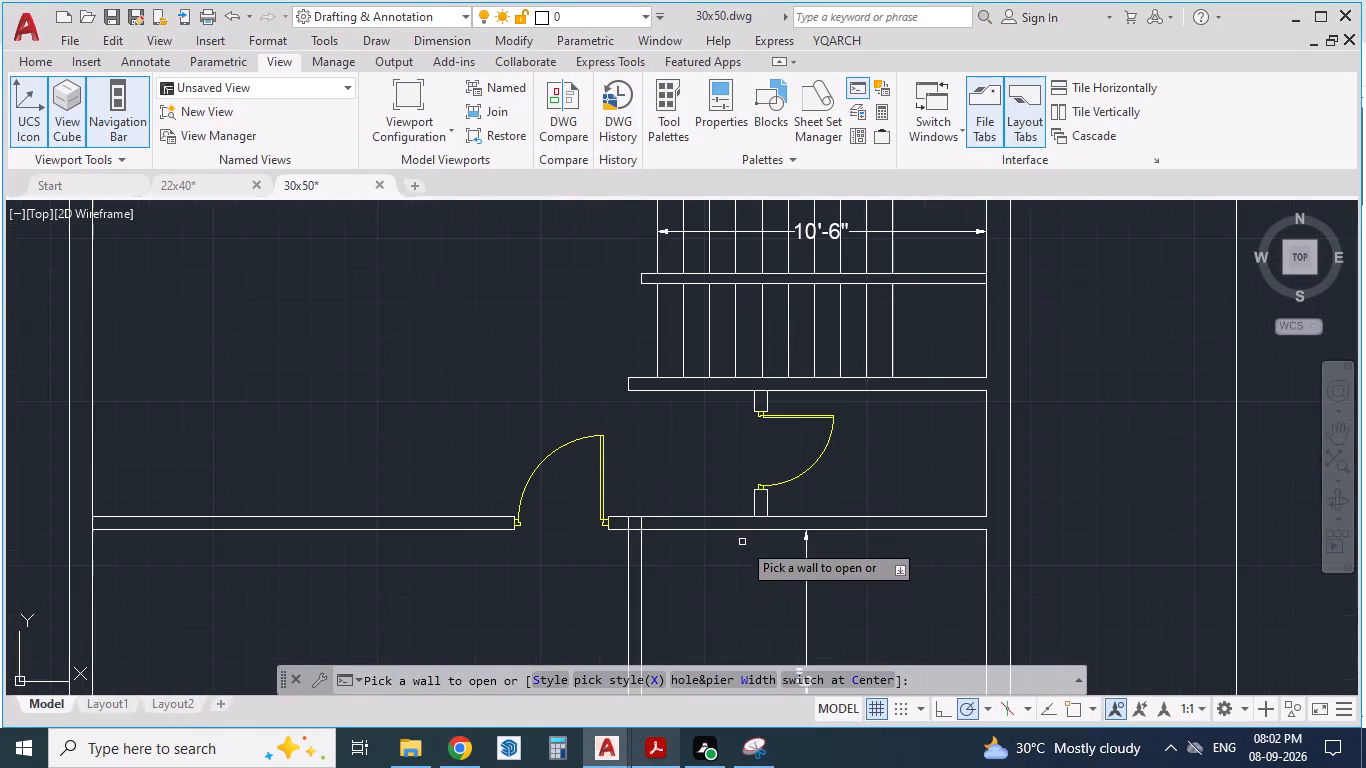
{"action": "left_click", "coordinate": [652, 743]}
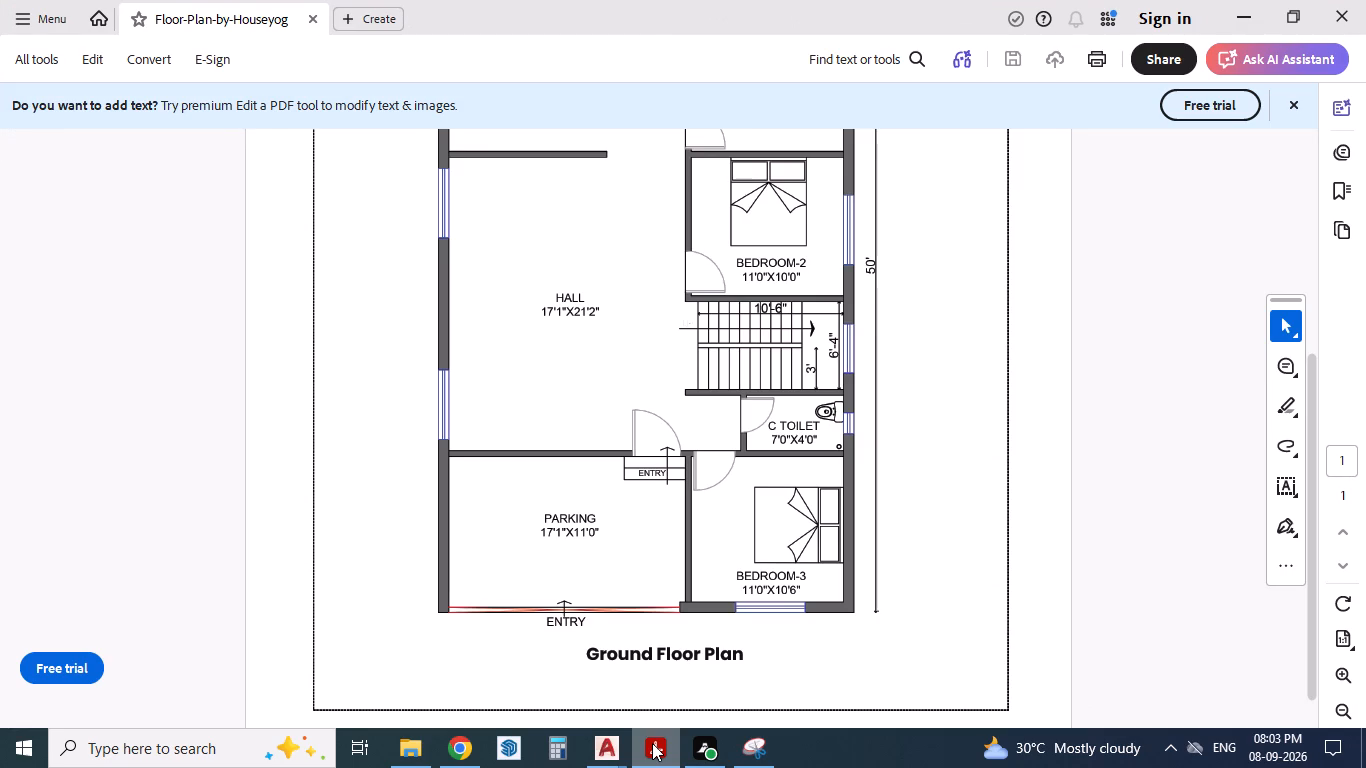
{"action": "scroll", "coordinate": [764, 535], "scroll_direction": "up", "scroll_amount": 2}
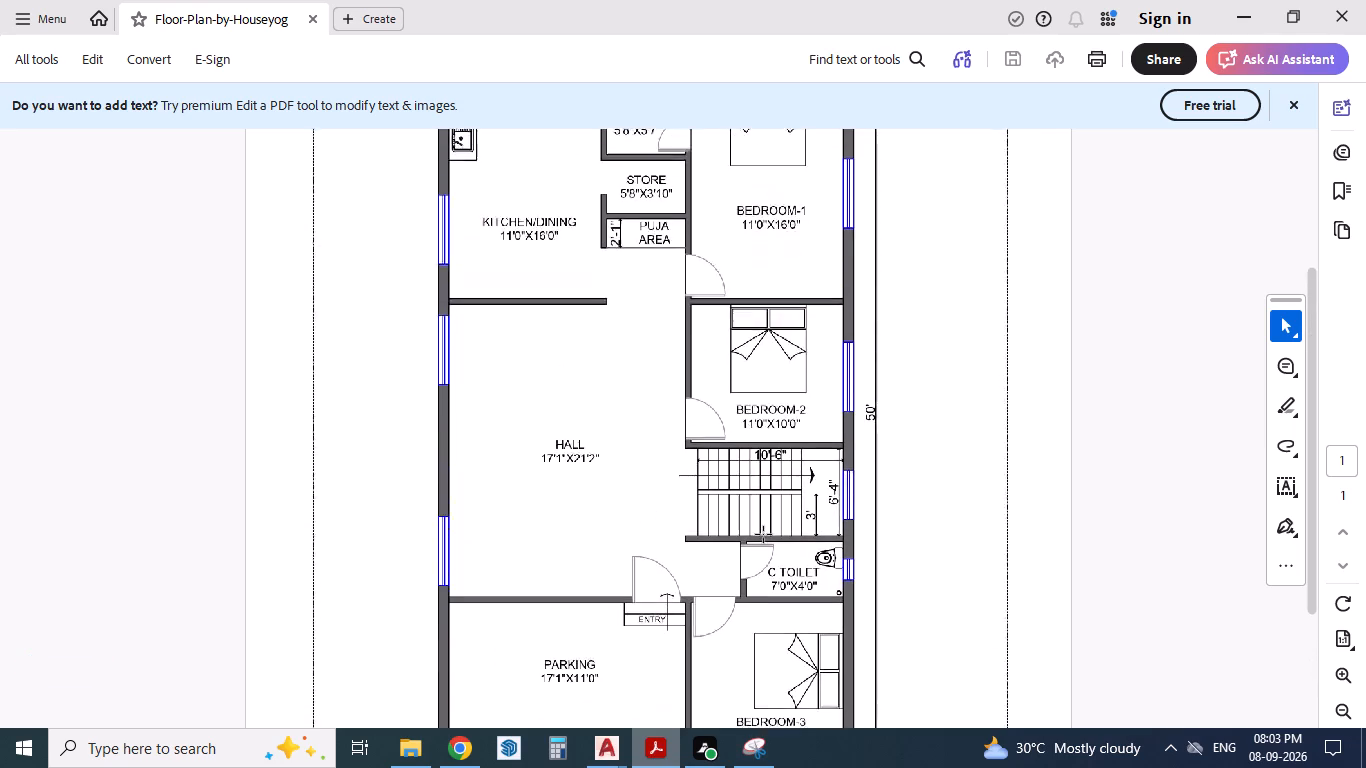
{"action": "scroll", "coordinate": [764, 535], "scroll_direction": "up", "scroll_amount": 1}
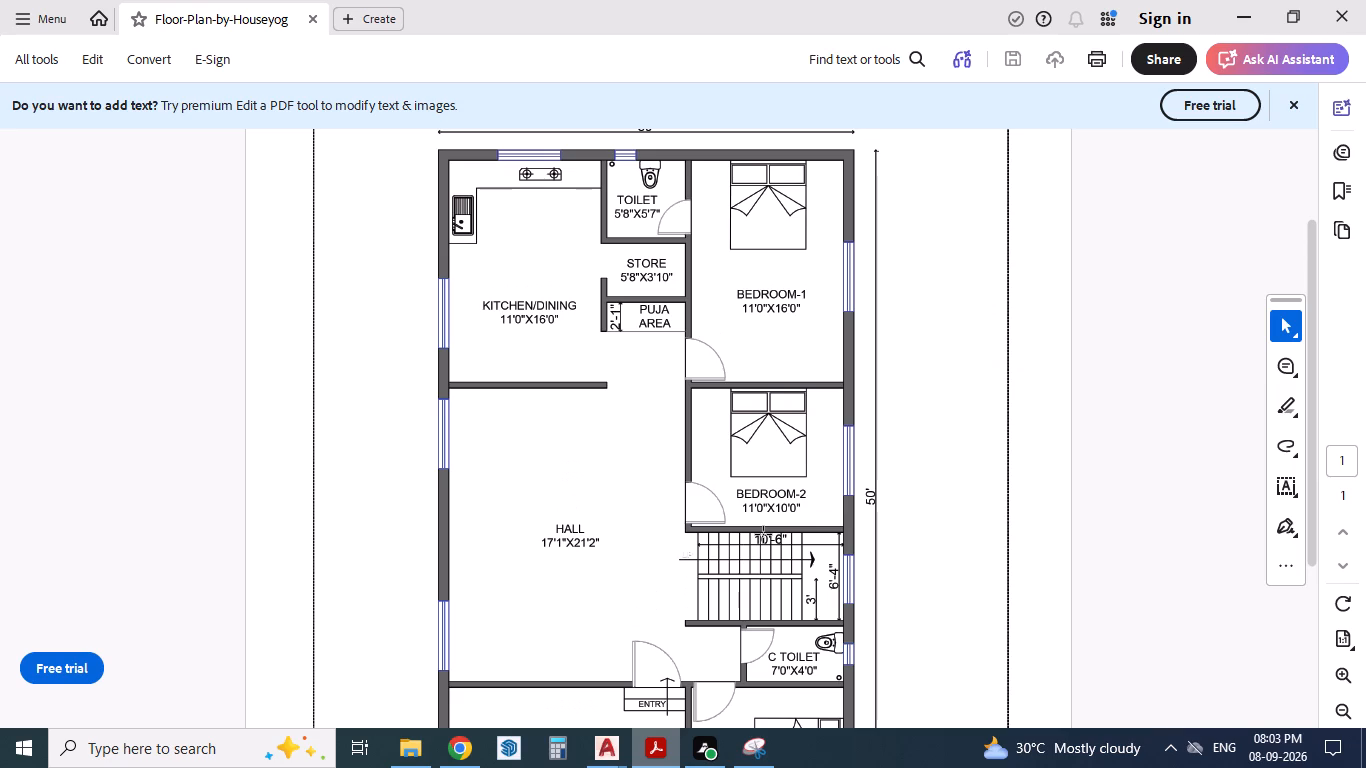
{"action": "left_click", "coordinate": [650, 751]}
Add a 36-wide Bedroom-3 door in its passage-side wall, hinged near the parking wall and swinging into the bedroom.
{"action": "scroll", "coordinate": [743, 446], "scroll_direction": "down", "scroll_amount": 1}
{"action": "scroll", "coordinate": [702, 532], "scroll_direction": "up", "scroll_amount": 1}
{"action": "left_click", "coordinate": [704, 675]}
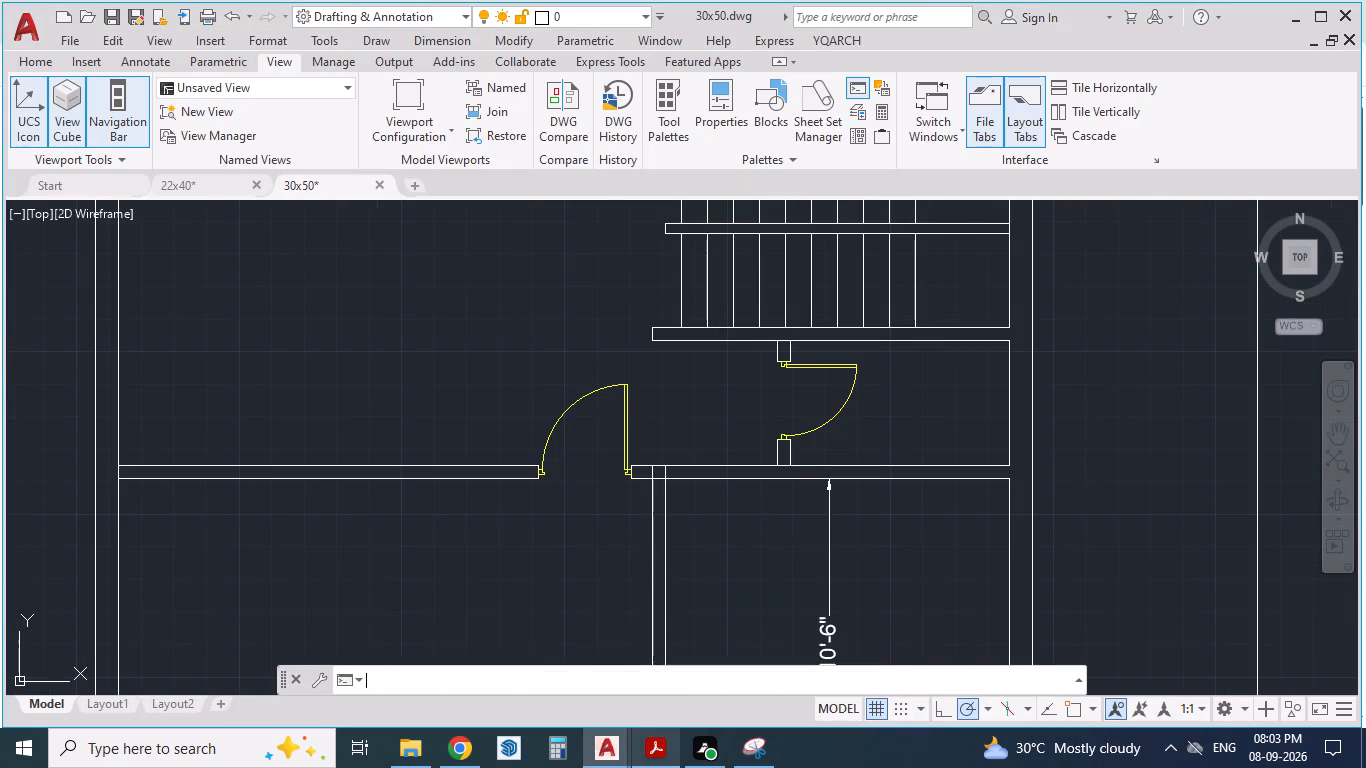
{"action": "left_click_drag", "start_coordinate": [651, 472], "coordinate": [533, 462]}
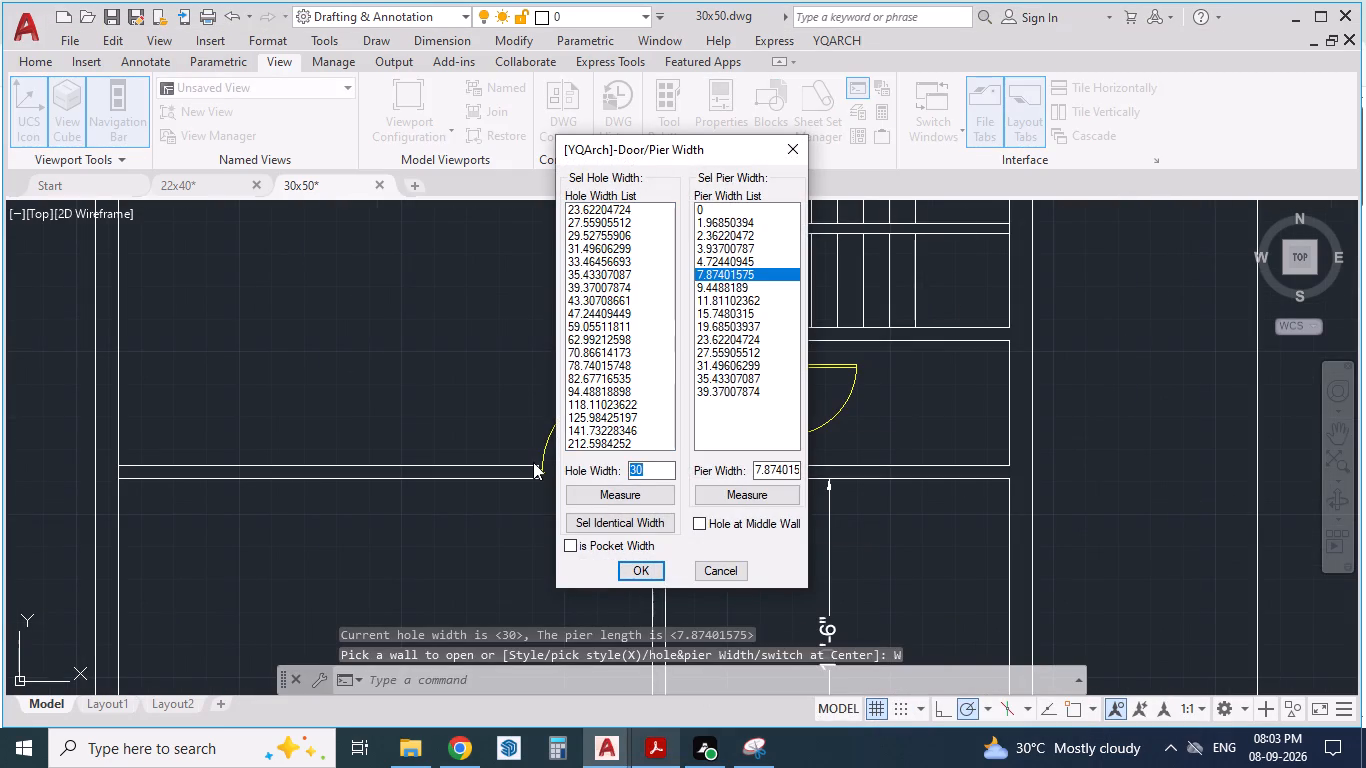
{"action": "type", "text": "36"}
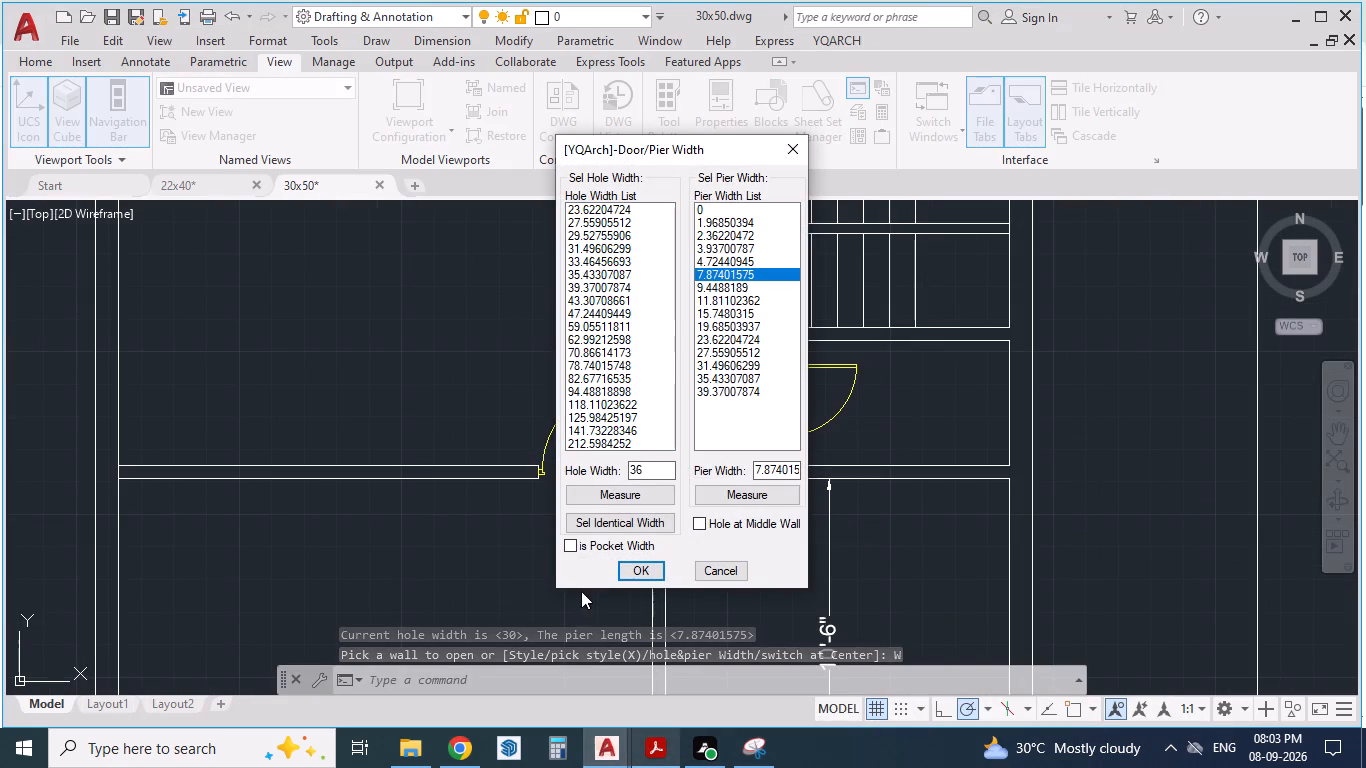
{"action": "left_click", "coordinate": [632, 564]}
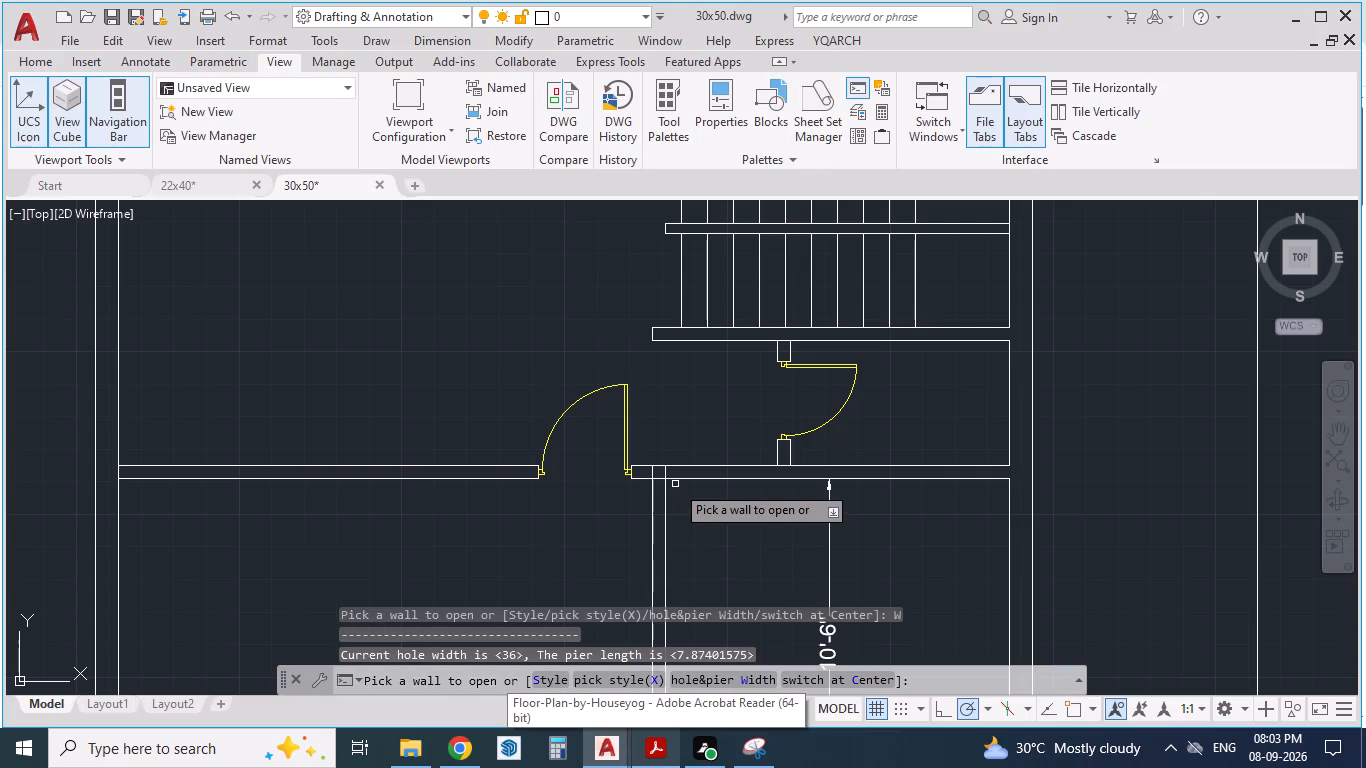
{"action": "left_click", "coordinate": [661, 756]}
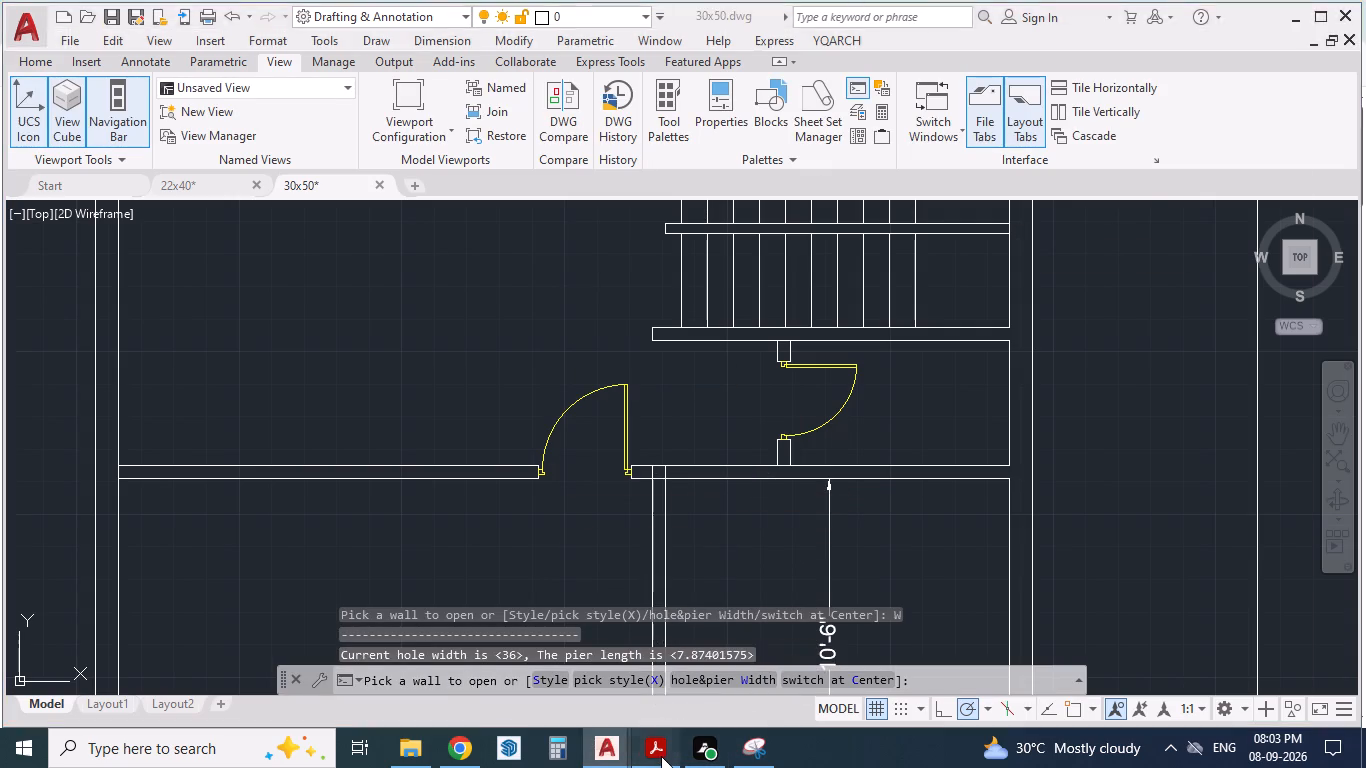
{"action": "left_click", "coordinate": [661, 756]}
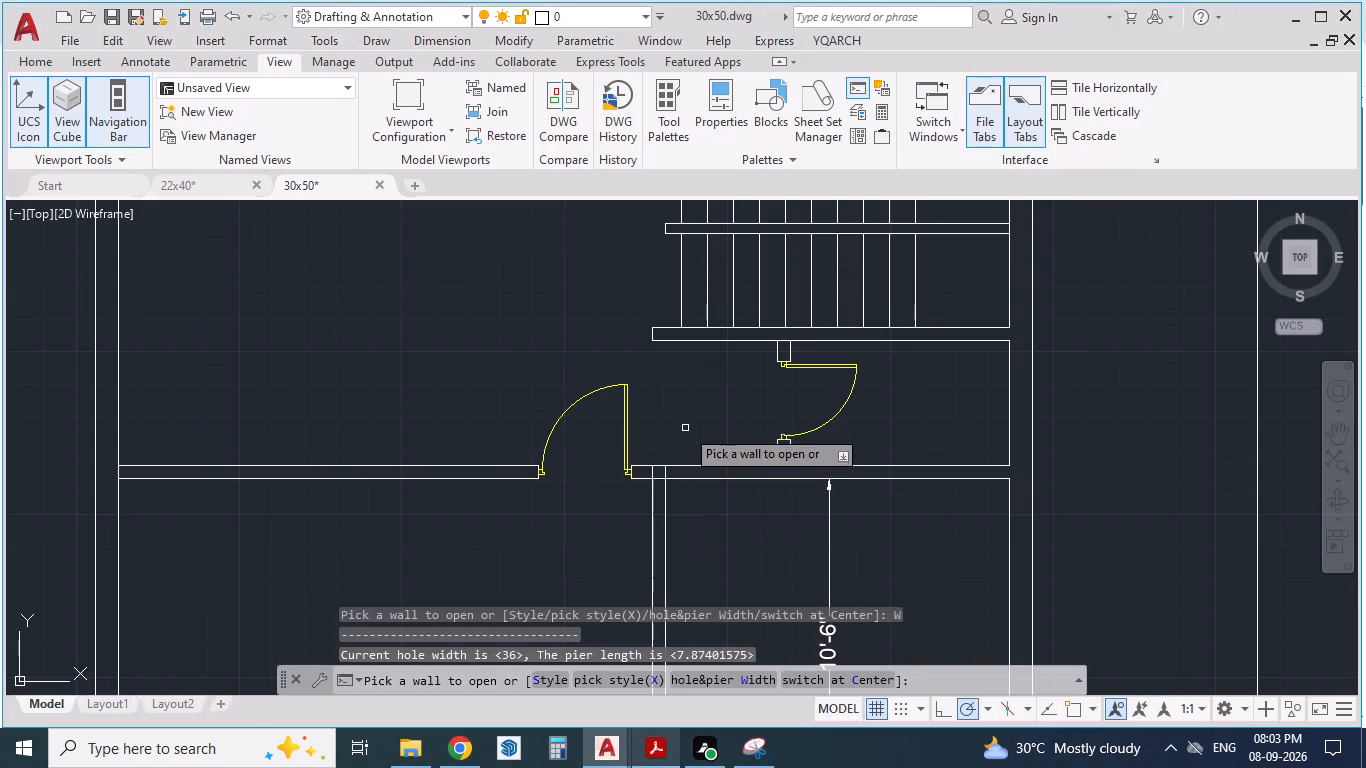
{"action": "left_click", "coordinate": [680, 479]}
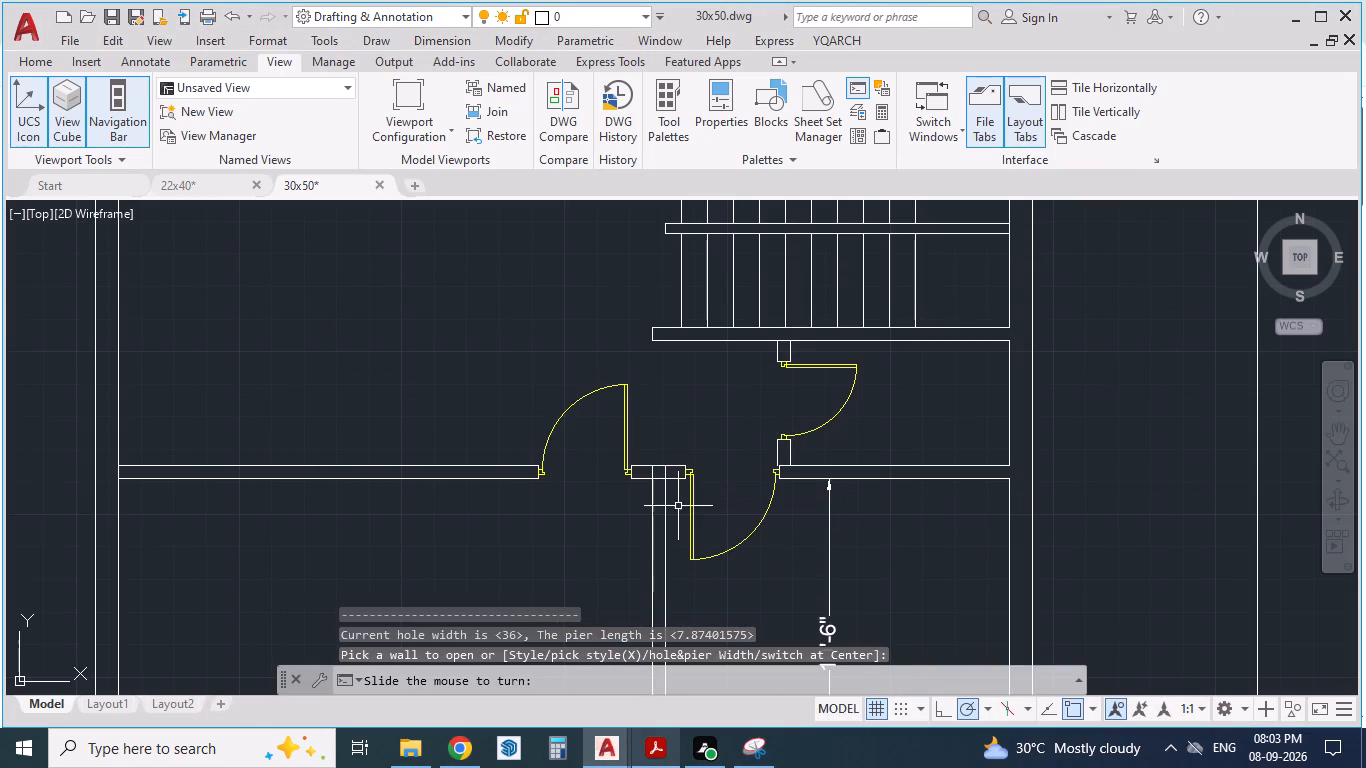
{"action": "left_click", "coordinate": [677, 513]}
Check the PDF and move the Bedroom-3 door with both jamb lines about 3" toward the parking wall.
{"action": "scroll", "coordinate": [680, 489], "scroll_direction": "down", "scroll_amount": 1}
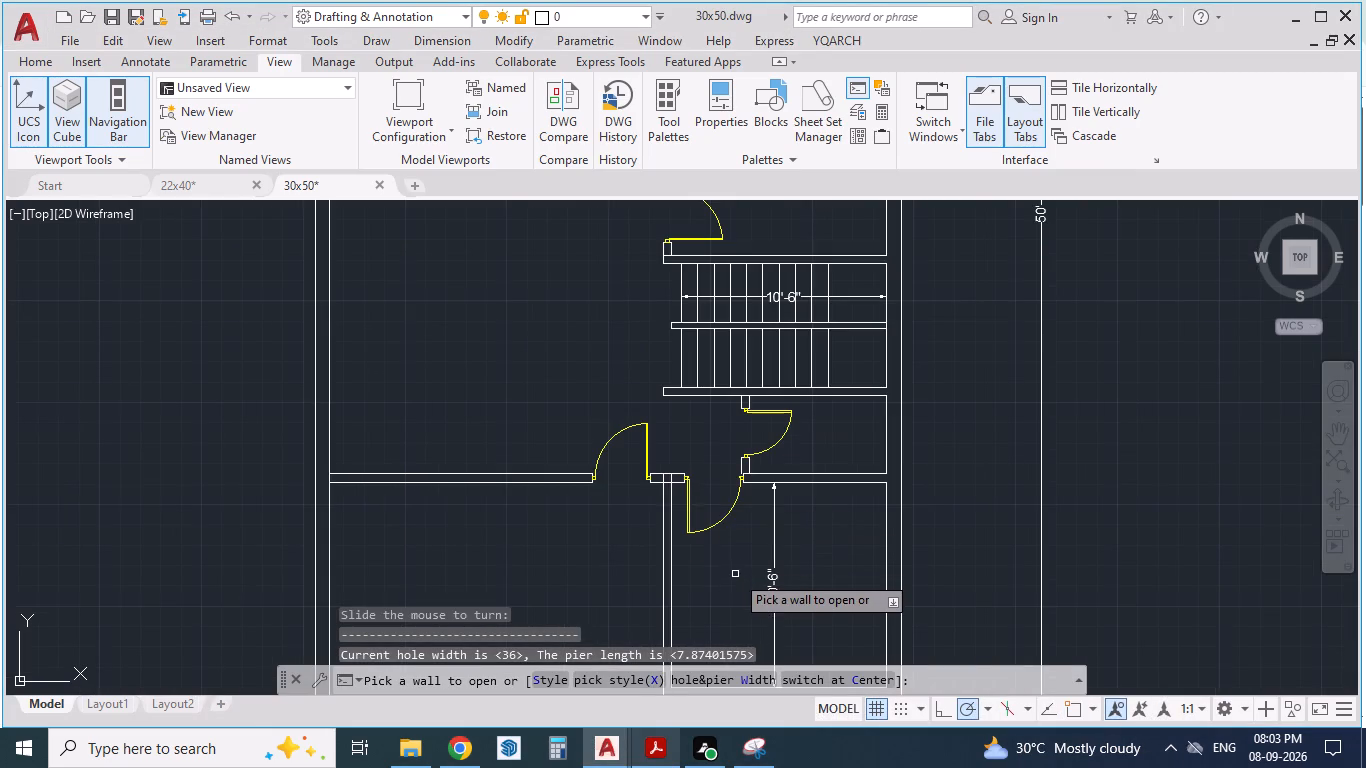
{"action": "scroll", "coordinate": [735, 561], "scroll_direction": "up", "scroll_amount": 1}
{"action": "left_click", "coordinate": [658, 736]}
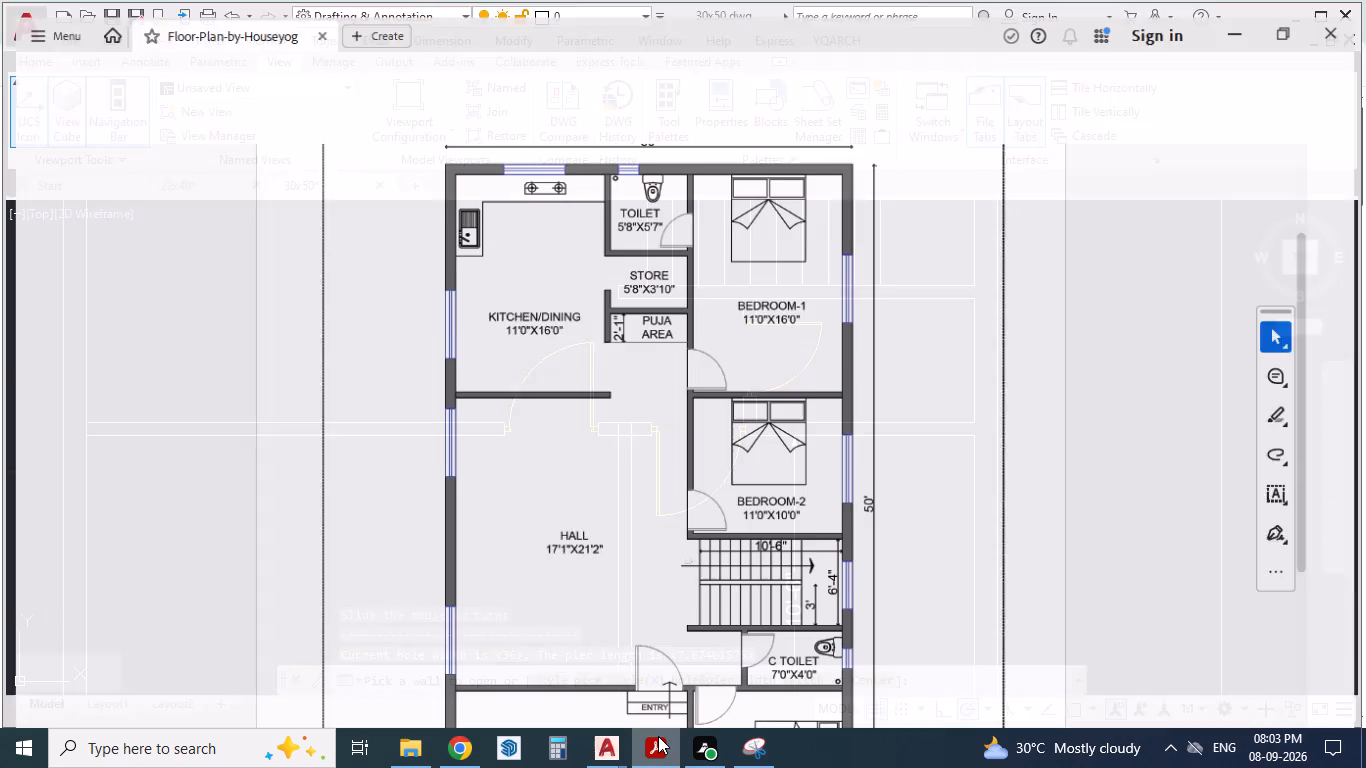
{"action": "left_click", "coordinate": [658, 736]}
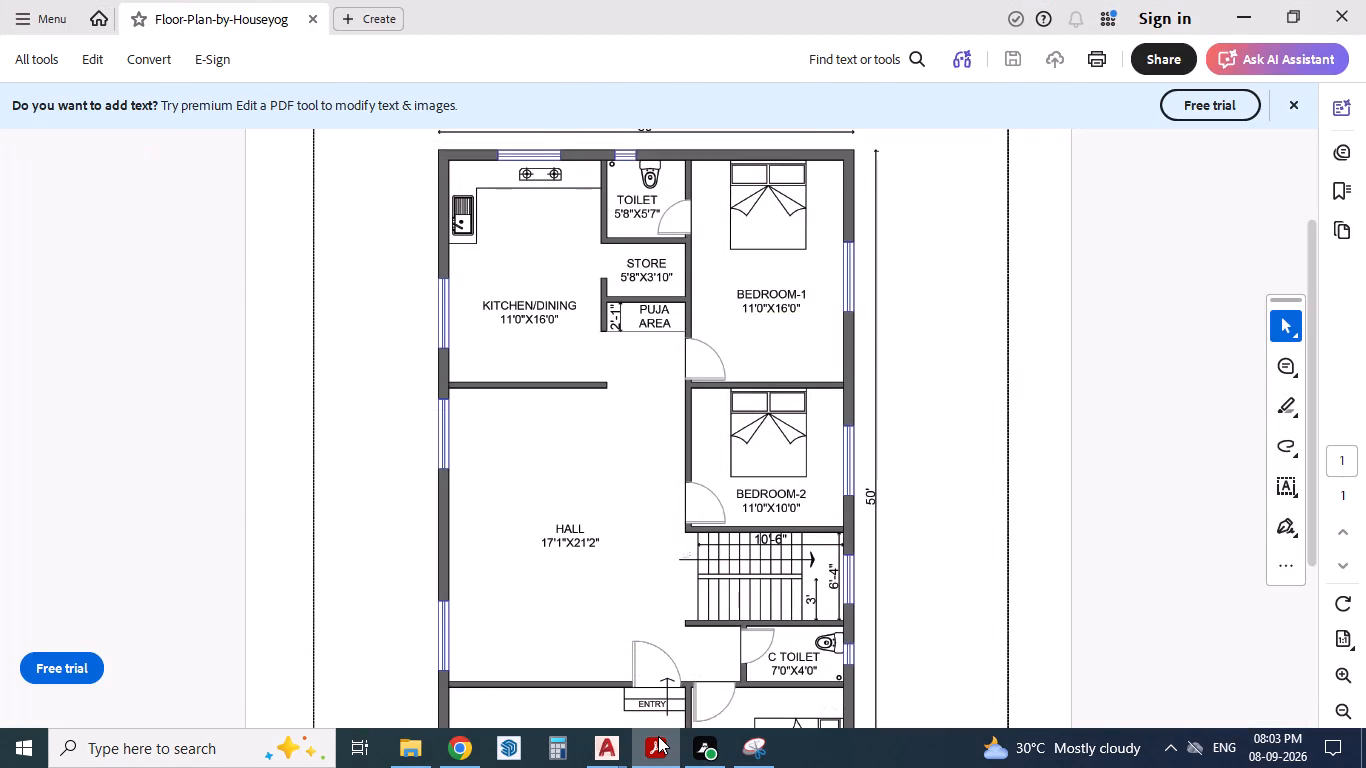
{"action": "scroll", "coordinate": [687, 423], "scroll_direction": "up", "scroll_amount": 2}
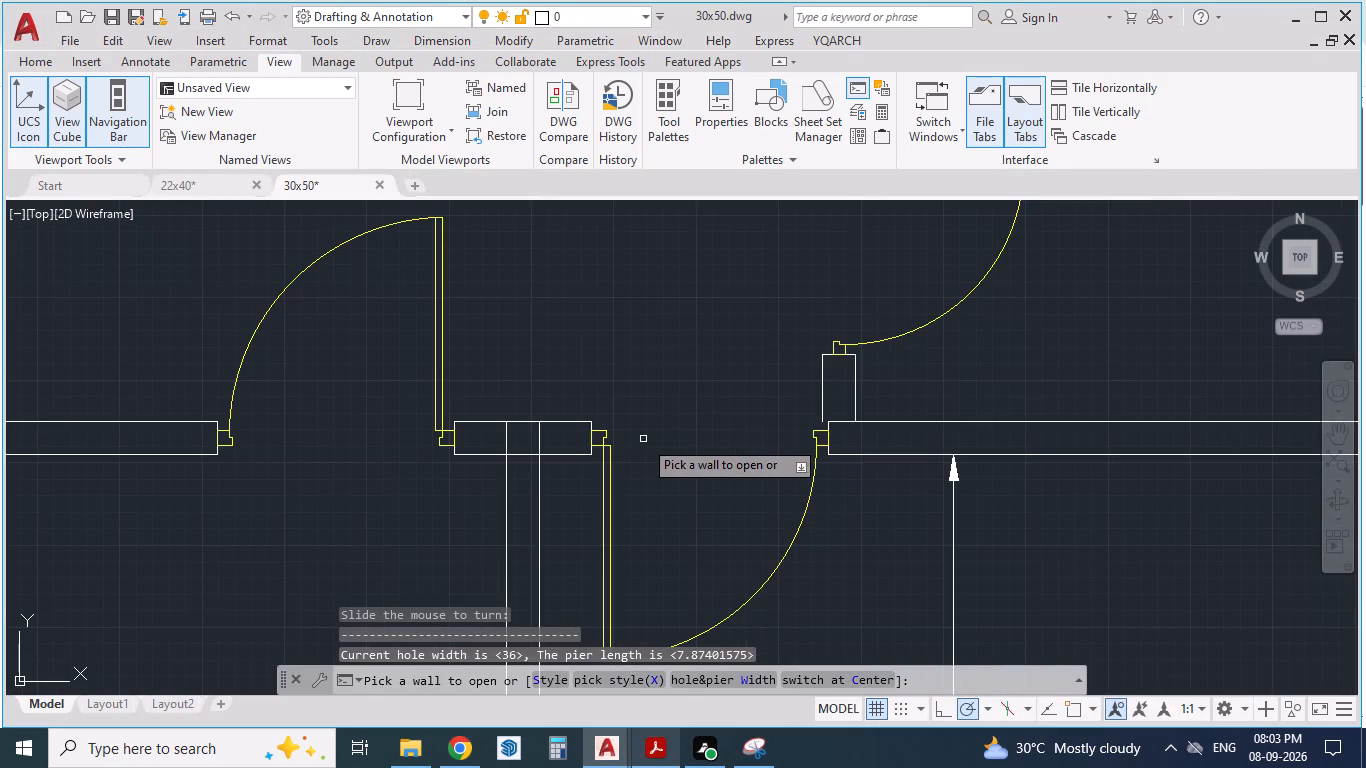
{"action": "scroll", "coordinate": [643, 439], "scroll_direction": "up", "scroll_amount": 1}
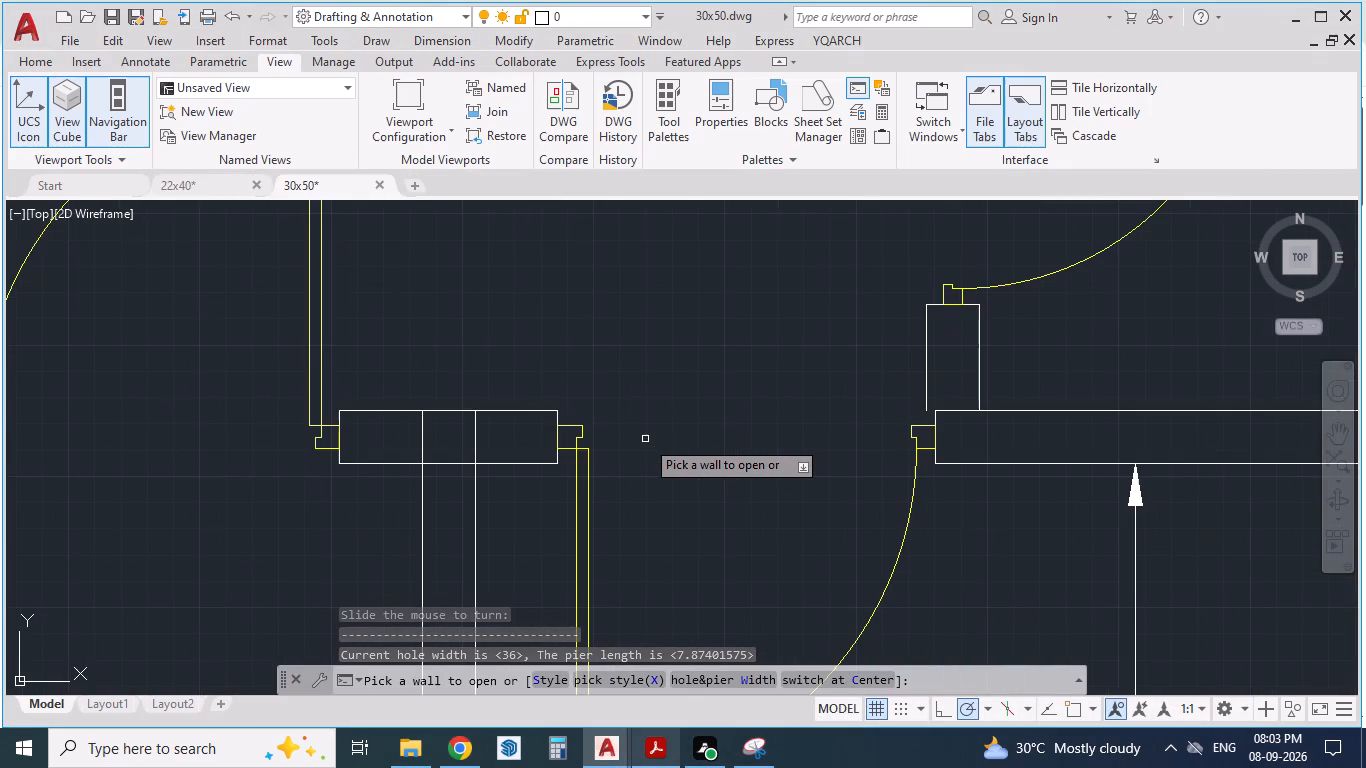
{"action": "key", "text": "Escape"}
{"action": "key", "text": "Escape"}
{"action": "left_click_drag", "start_coordinate": [656, 408], "coordinate": [642, 418]}
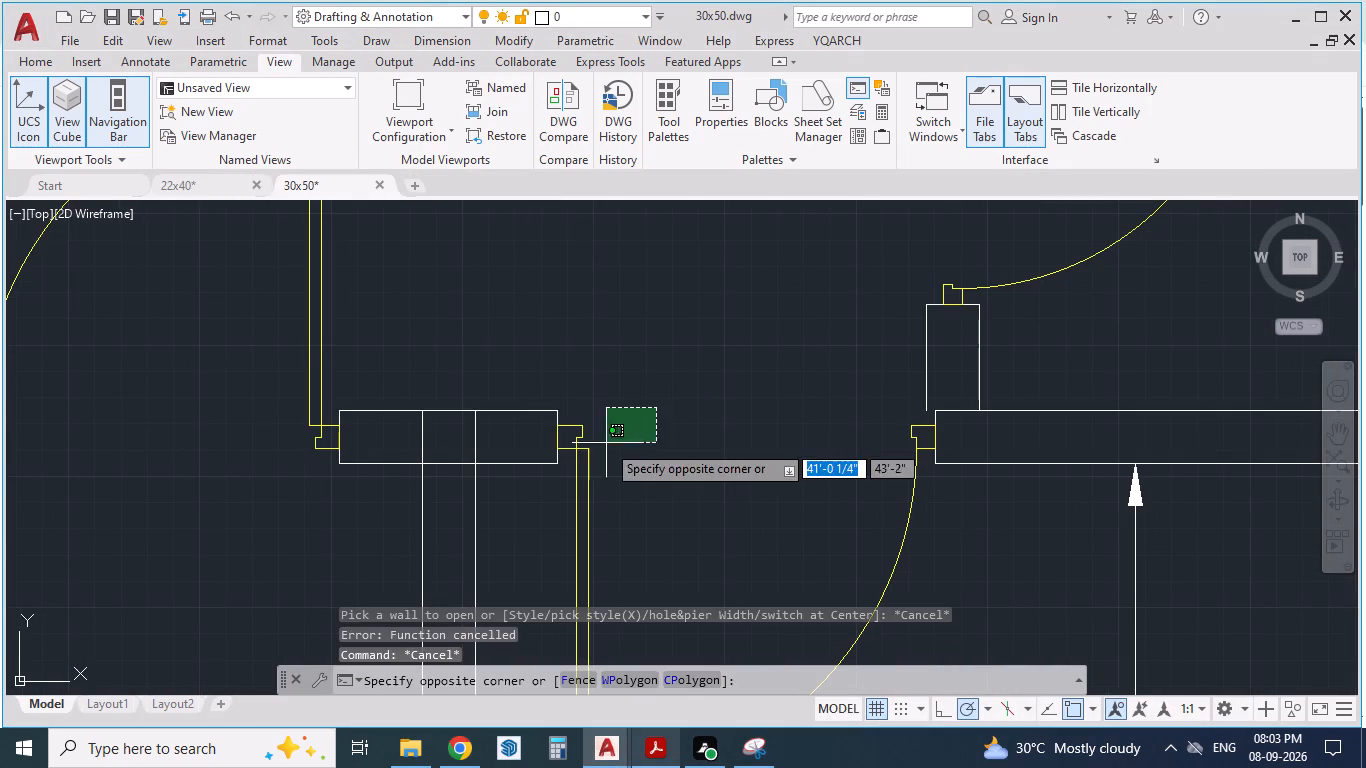
{"action": "left_click", "coordinate": [579, 566]}
{"action": "scroll", "coordinate": [614, 501], "scroll_direction": "up", "scroll_amount": 1}
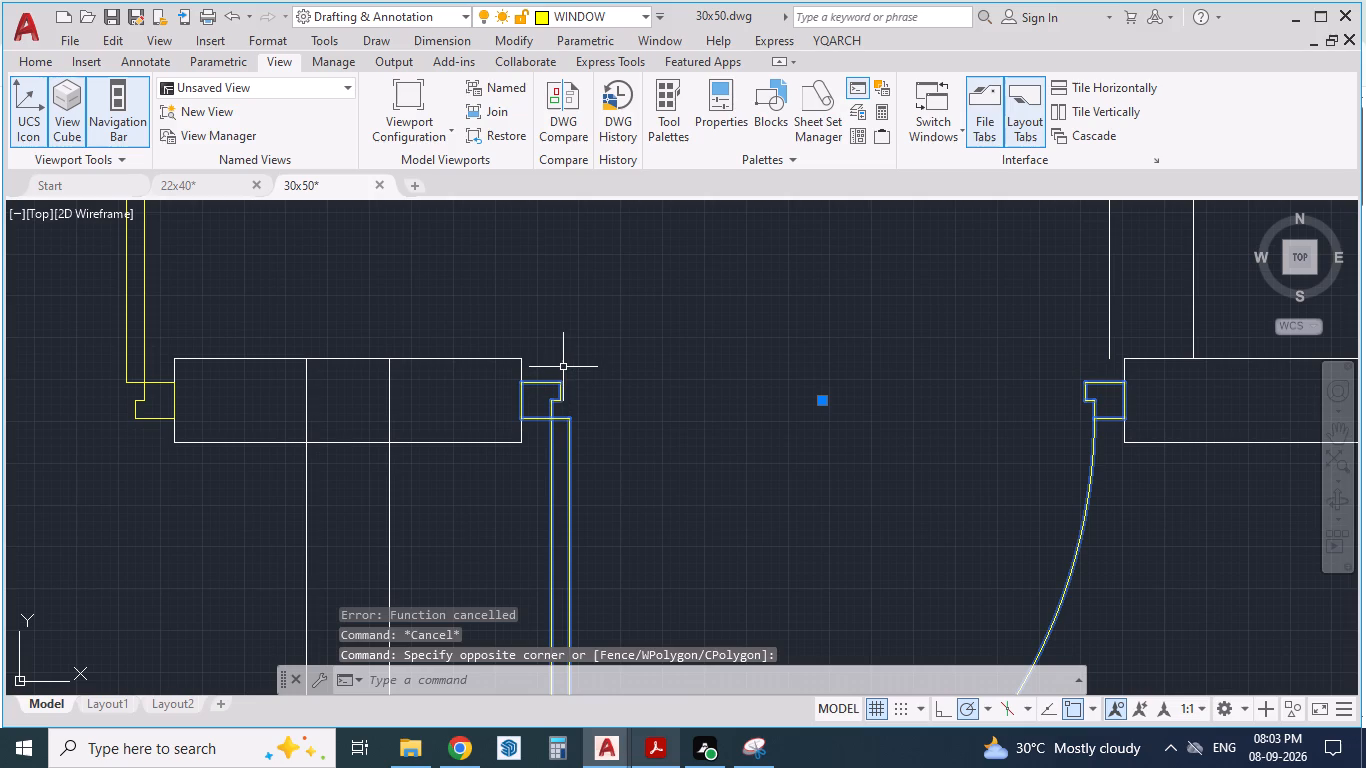
{"action": "left_click", "coordinate": [601, 375]}
{"action": "left_click", "coordinate": [507, 414]}
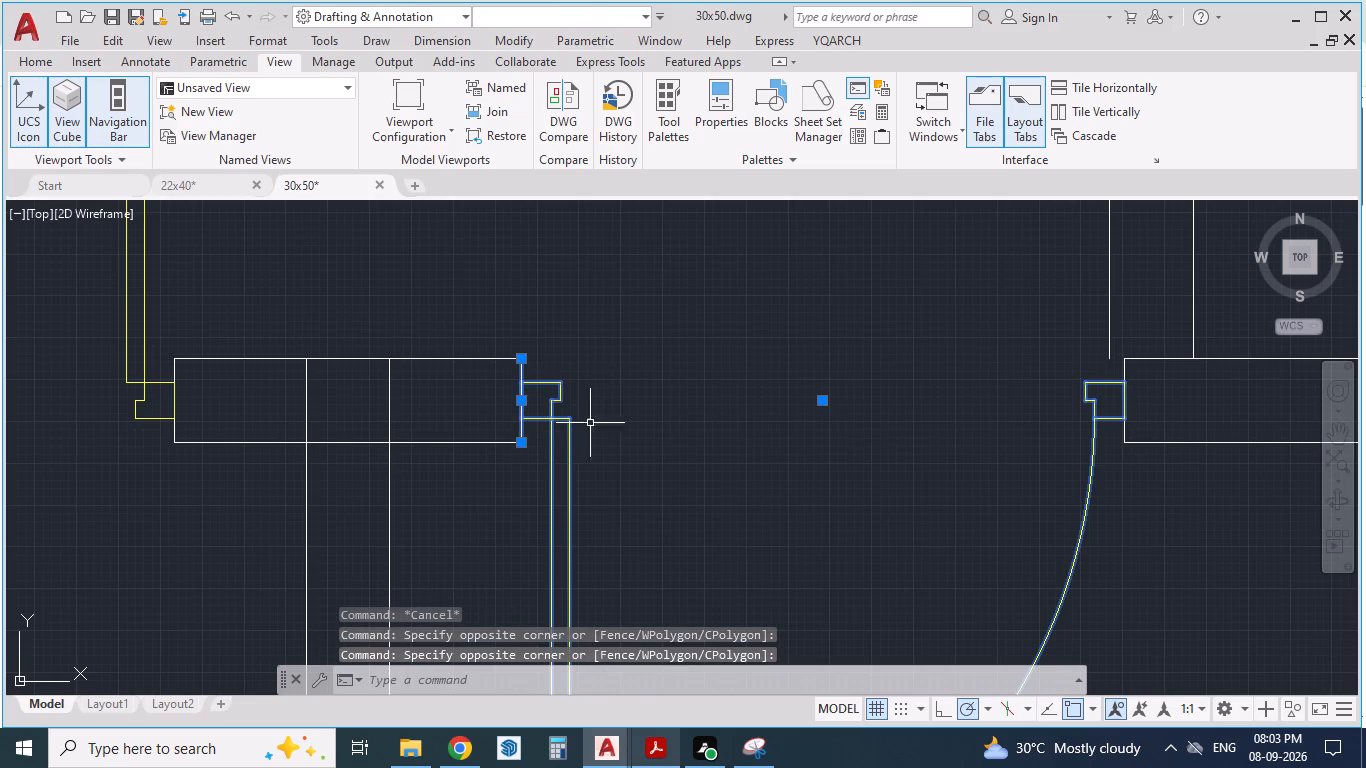
{"action": "left_click", "coordinate": [1066, 403]}
{"action": "left_click", "coordinate": [1149, 405]}
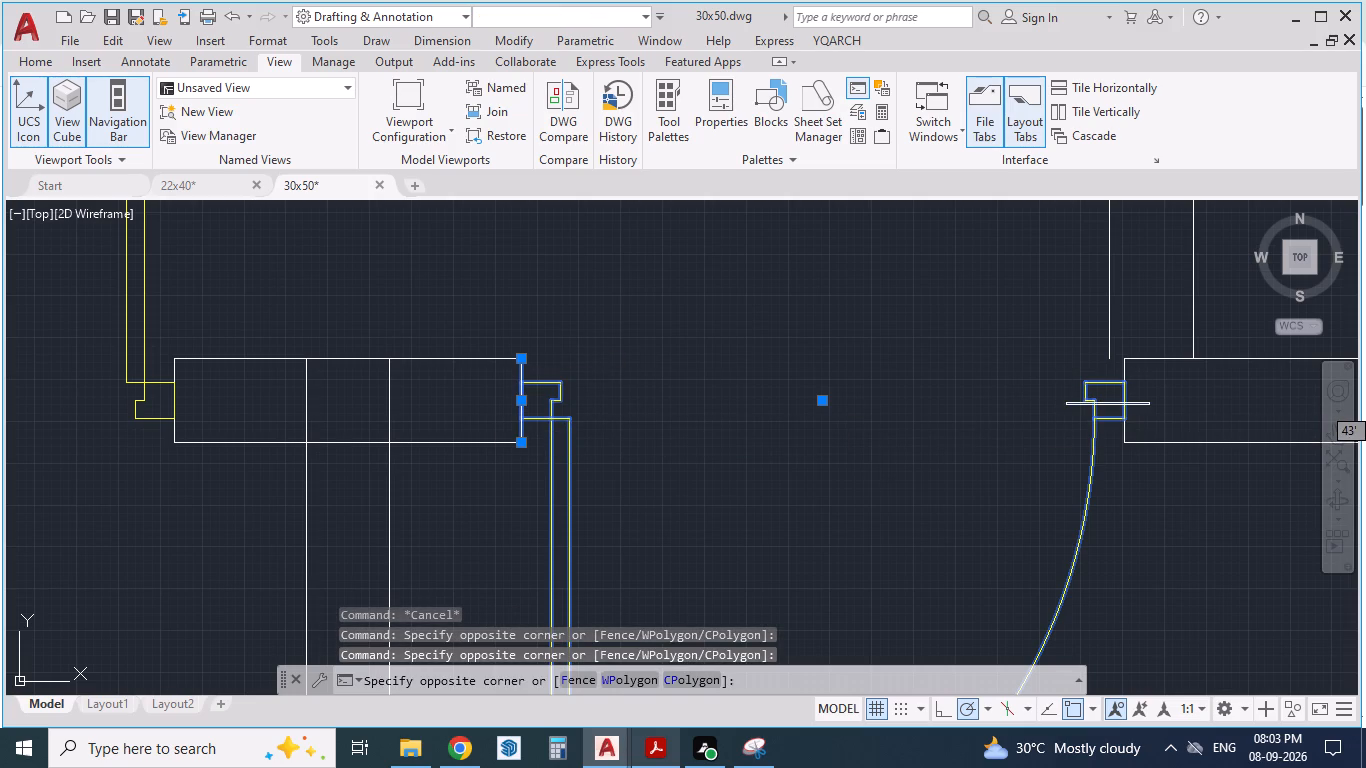
{"action": "left_click", "coordinate": [1149, 405]}
{"action": "left_click", "coordinate": [1088, 398]}
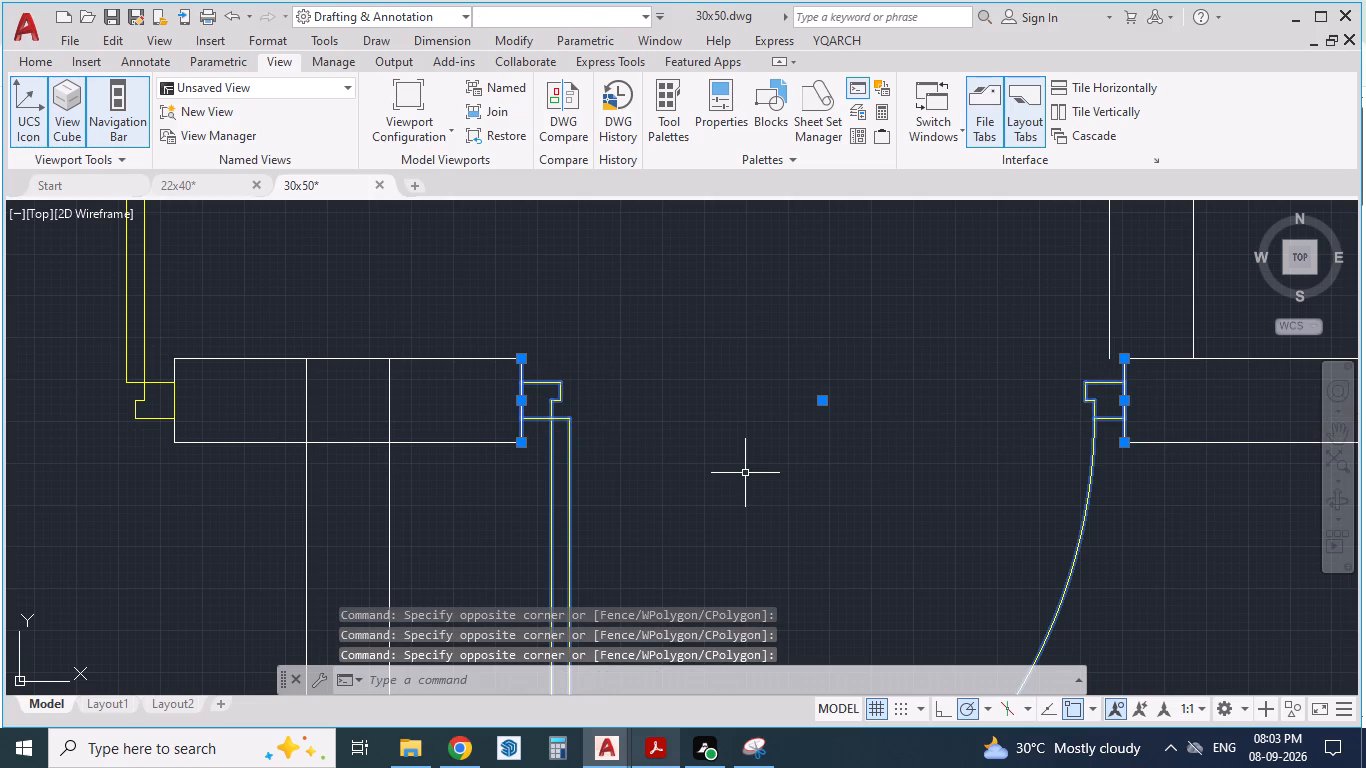
{"action": "key", "text": "m"}
{"action": "key", "text": "Return"}
{"action": "scroll", "coordinate": [593, 415], "scroll_direction": "up", "scroll_amount": 1}
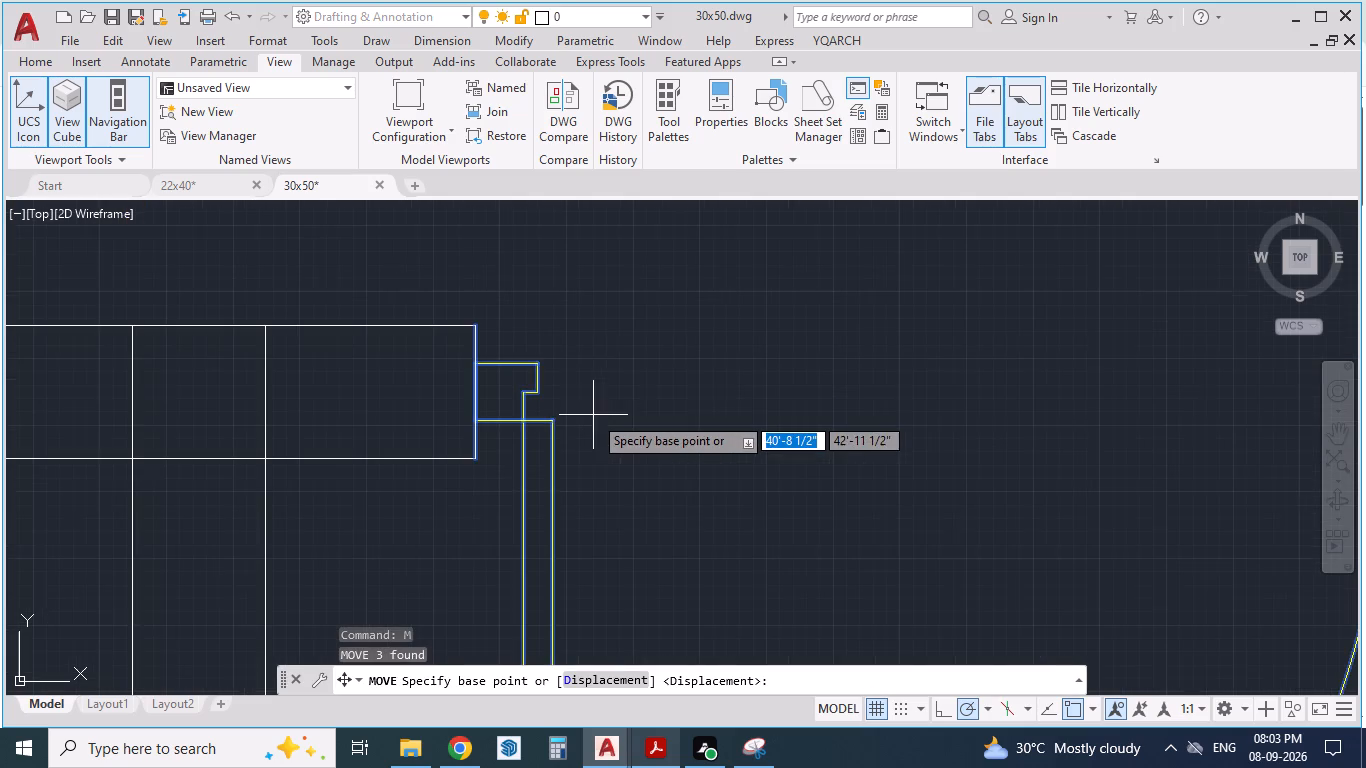
{"action": "left_click_drag", "start_coordinate": [479, 393], "coordinate": [442, 394]}
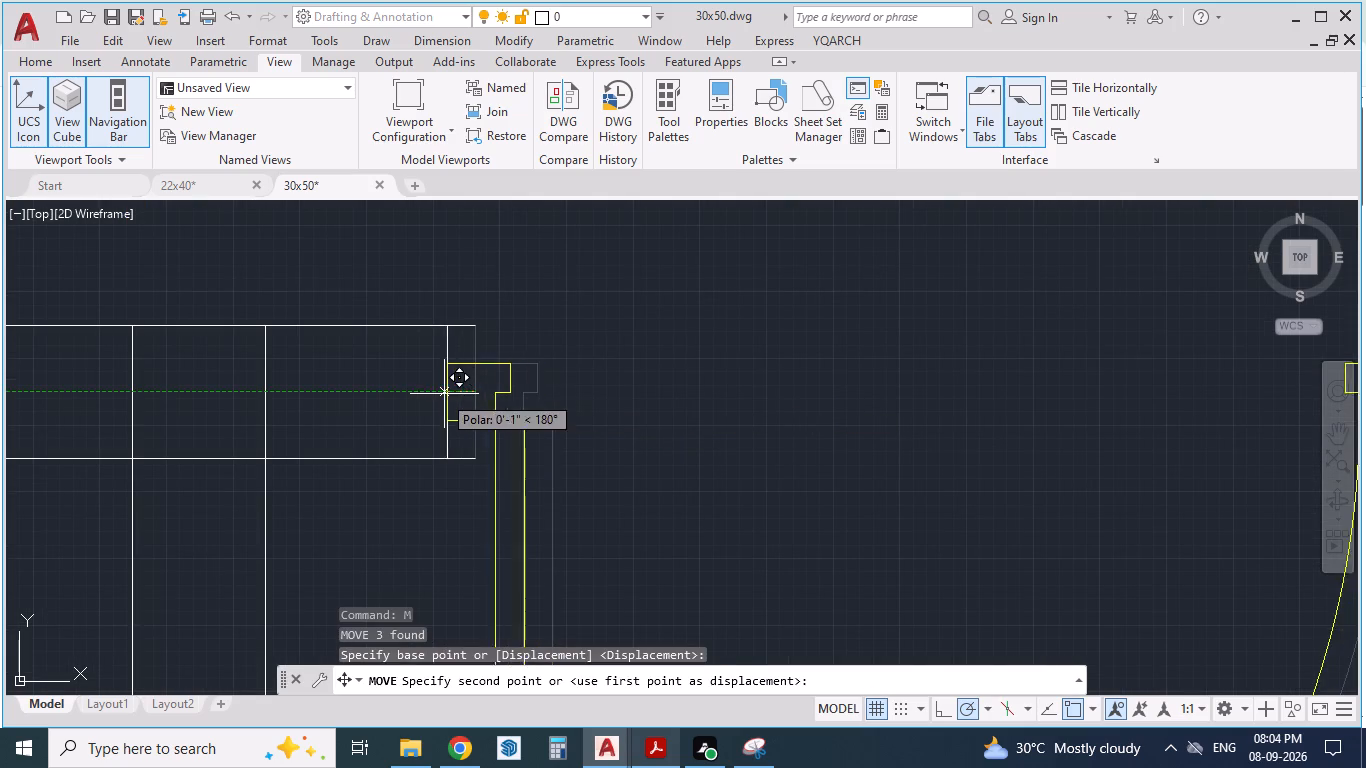
{"action": "left_click_drag", "start_coordinate": [442, 394], "coordinate": [398, 394]}
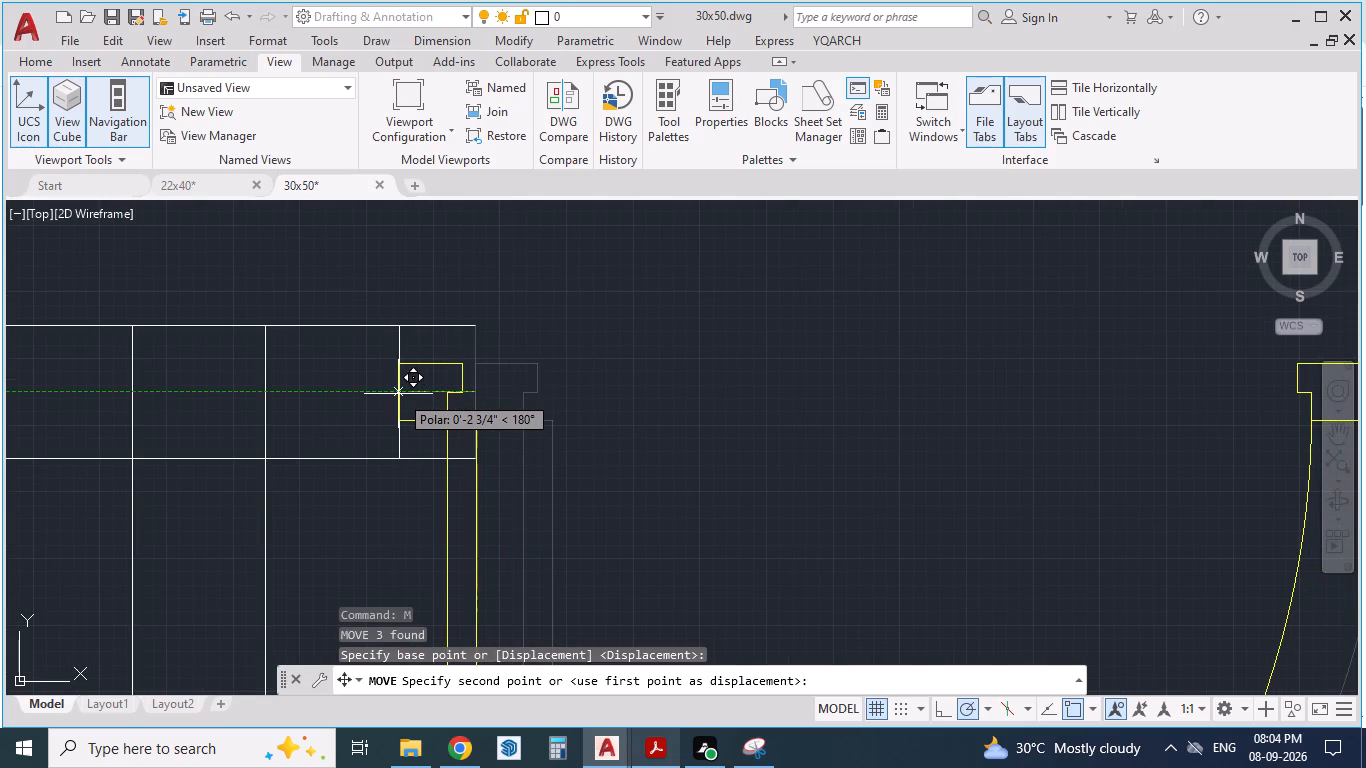
{"action": "left_click_drag", "start_coordinate": [398, 394], "coordinate": [389, 396]}
{"action": "left_click", "coordinate": [389, 396]}
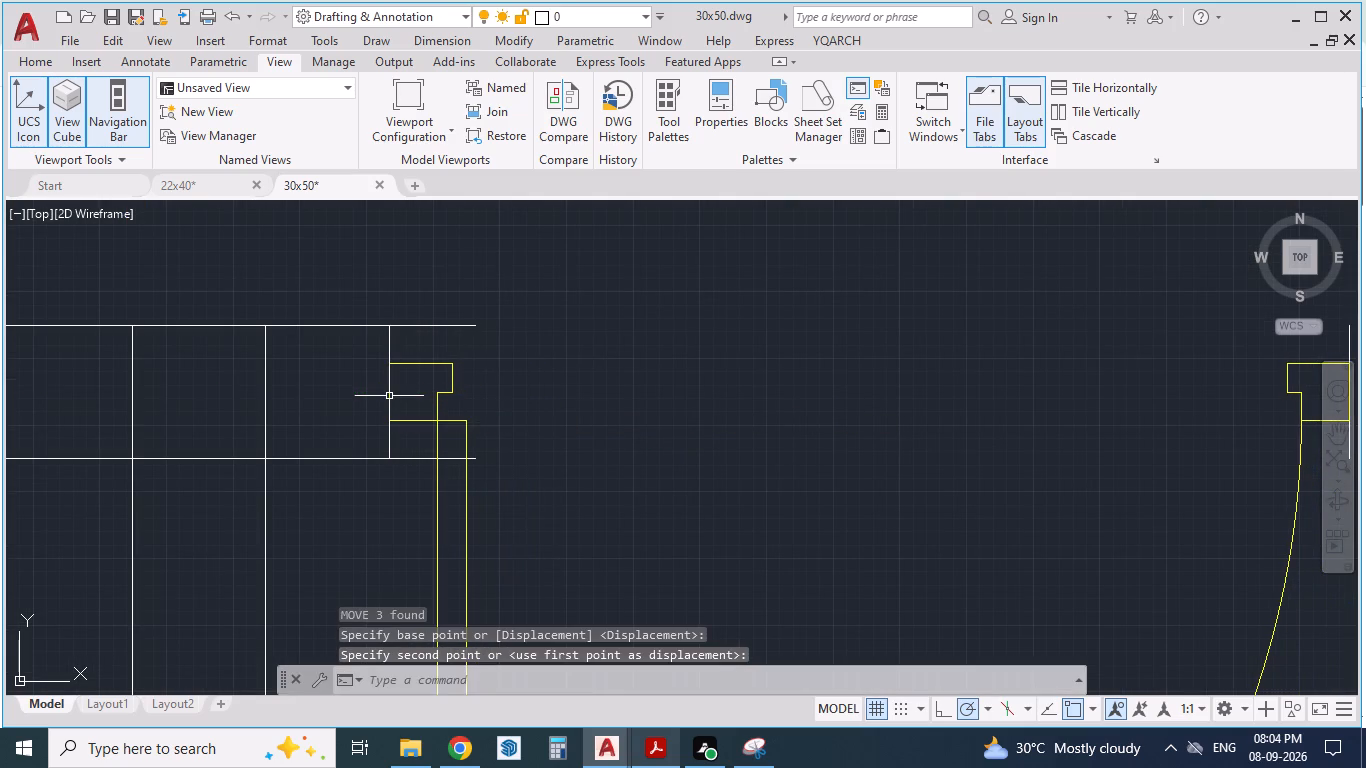
{"action": "scroll", "coordinate": [393, 395], "scroll_direction": "down", "scroll_amount": 4}
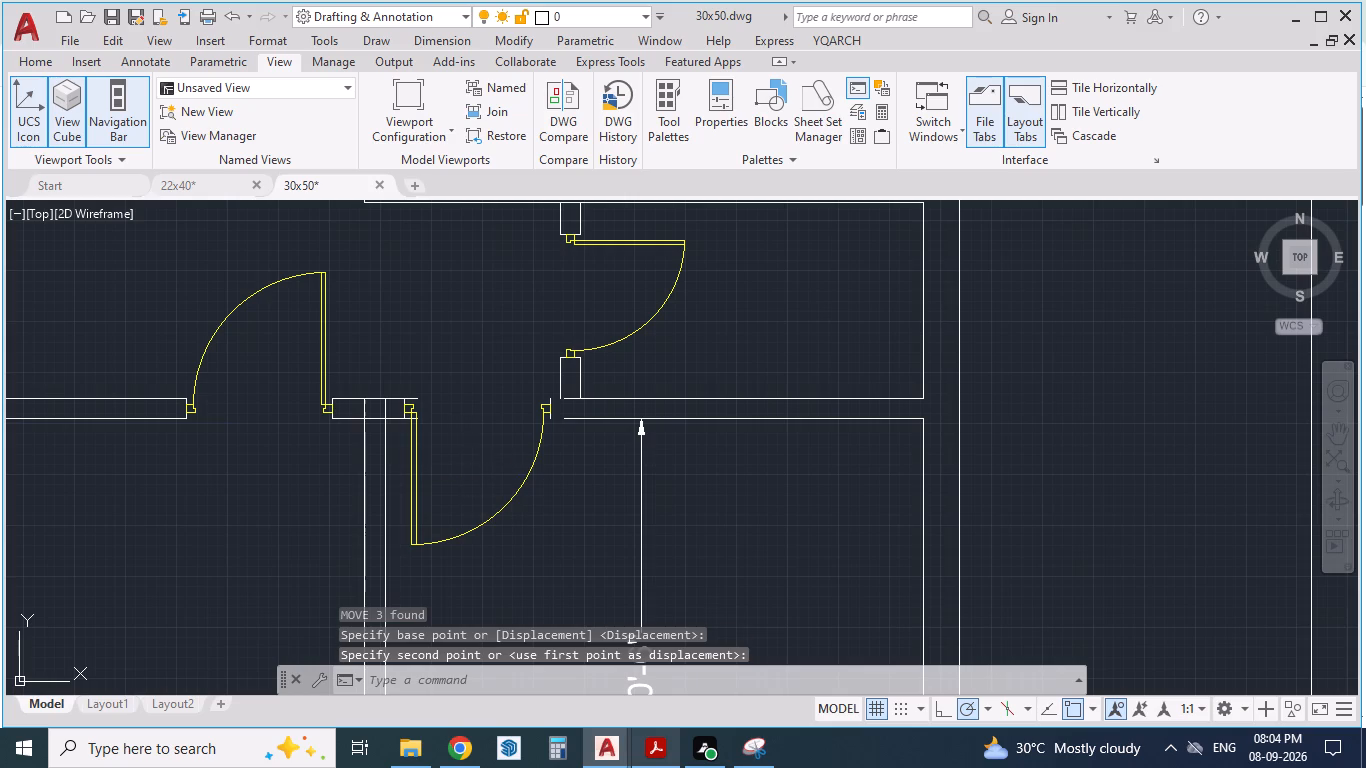
{"action": "key", "text": "Escape"}
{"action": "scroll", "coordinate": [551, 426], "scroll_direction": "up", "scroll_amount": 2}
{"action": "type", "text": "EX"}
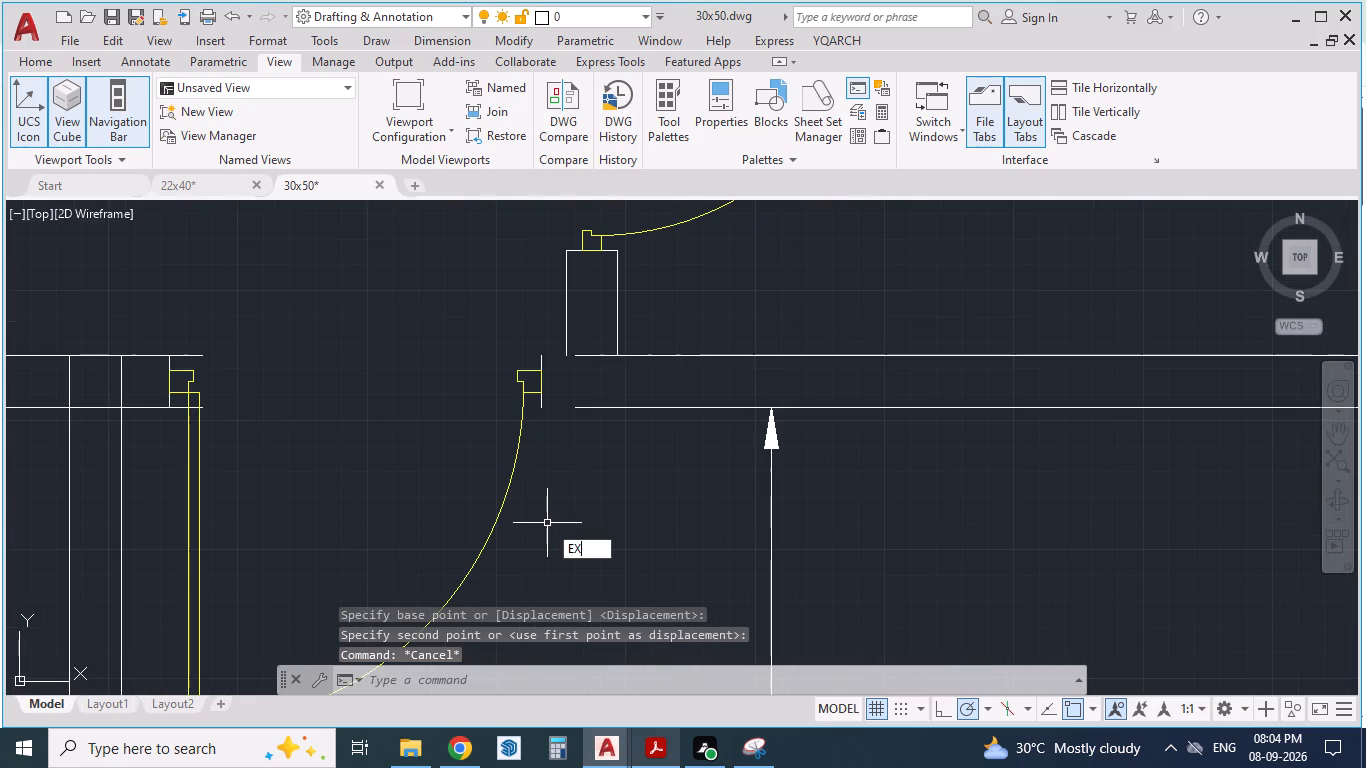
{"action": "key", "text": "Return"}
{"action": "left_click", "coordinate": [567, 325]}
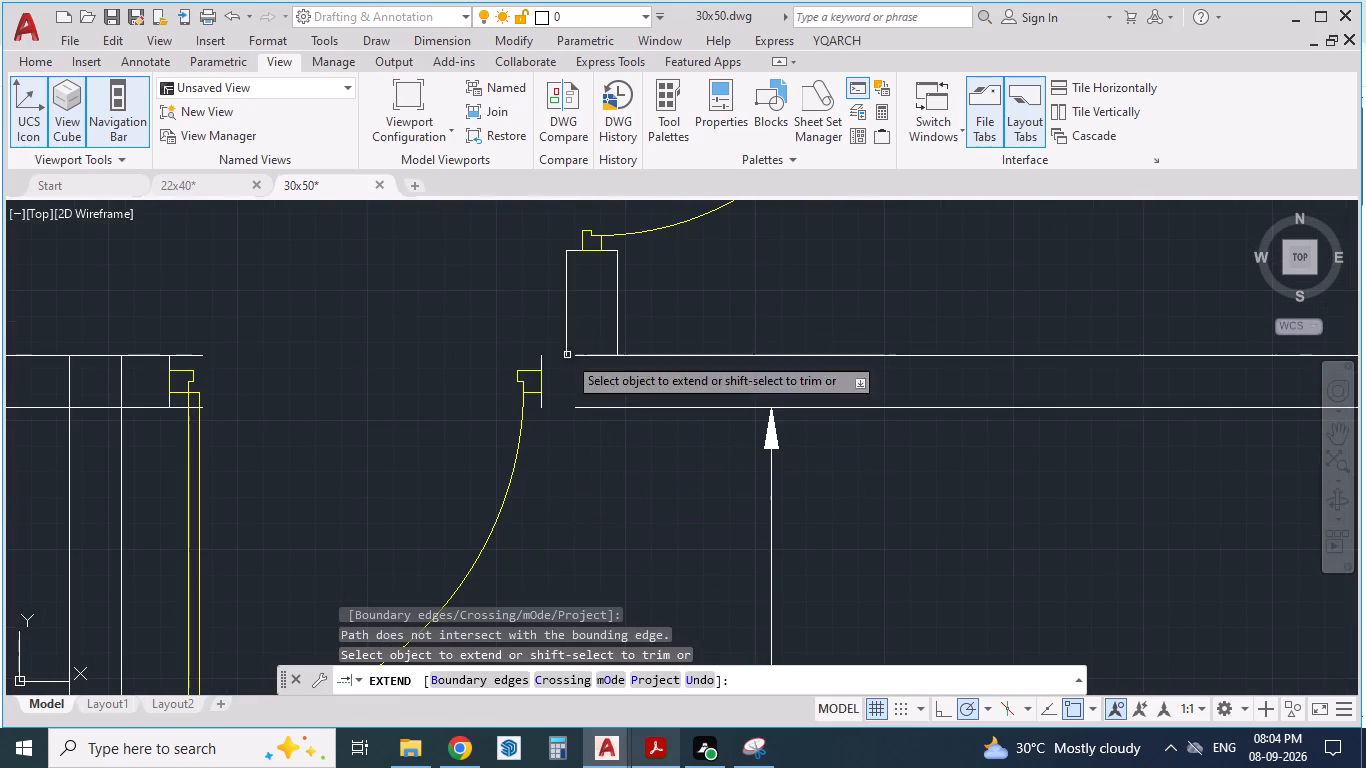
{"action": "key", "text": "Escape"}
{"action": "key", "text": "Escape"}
Extend both lines of the wall between the common toilet and Bedroom-3 to the jamb line at the Bedroom-3 door's latch side.
{"action": "type", "text": "EX"}
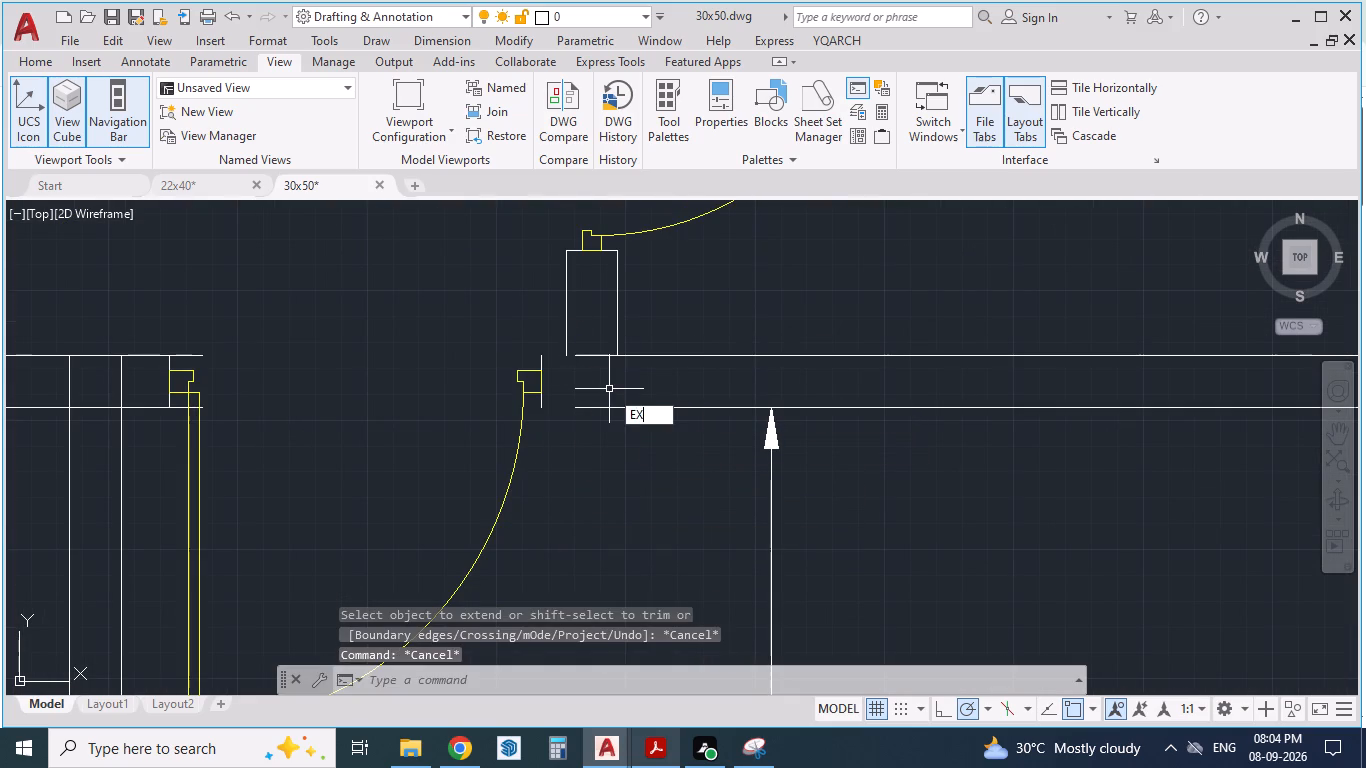
{"action": "key", "text": "Return"}
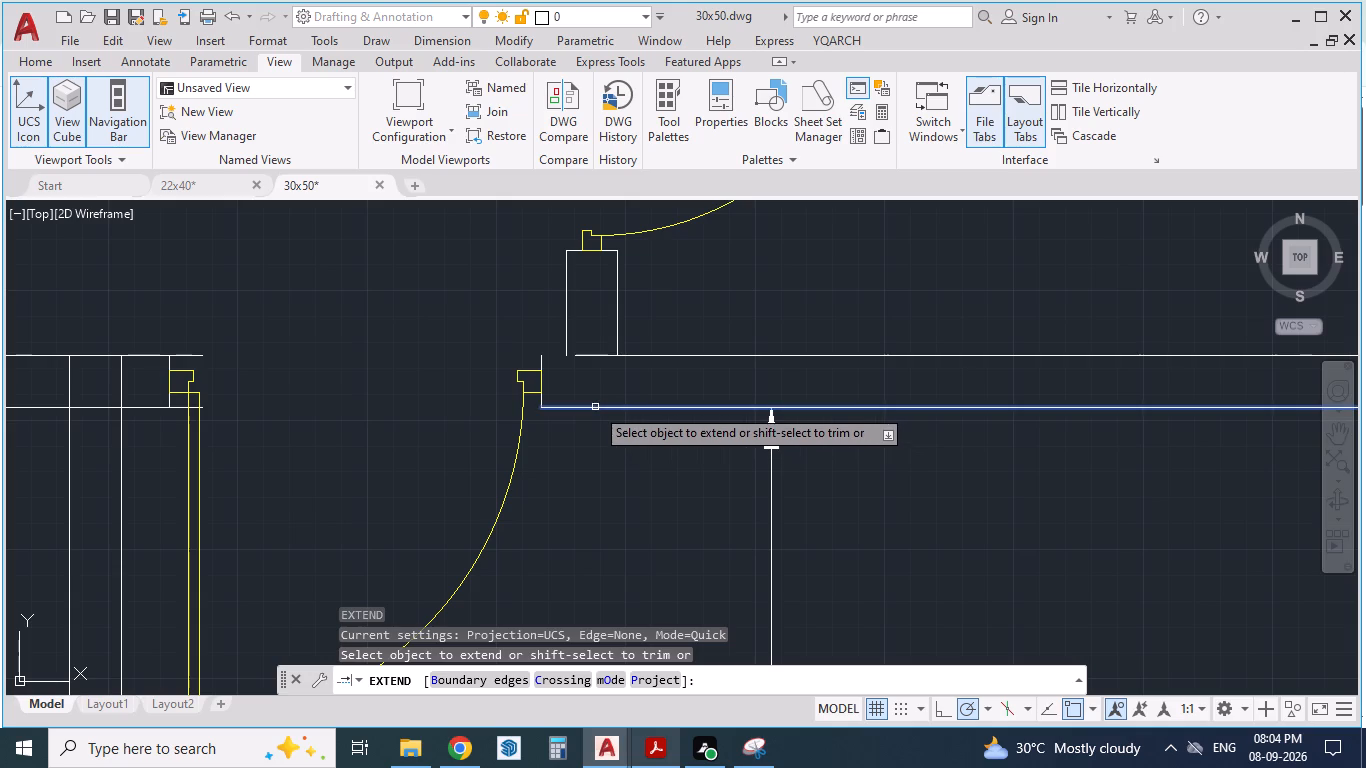
{"action": "left_click", "coordinate": [595, 407]}
{"action": "left_click", "coordinate": [595, 356]}
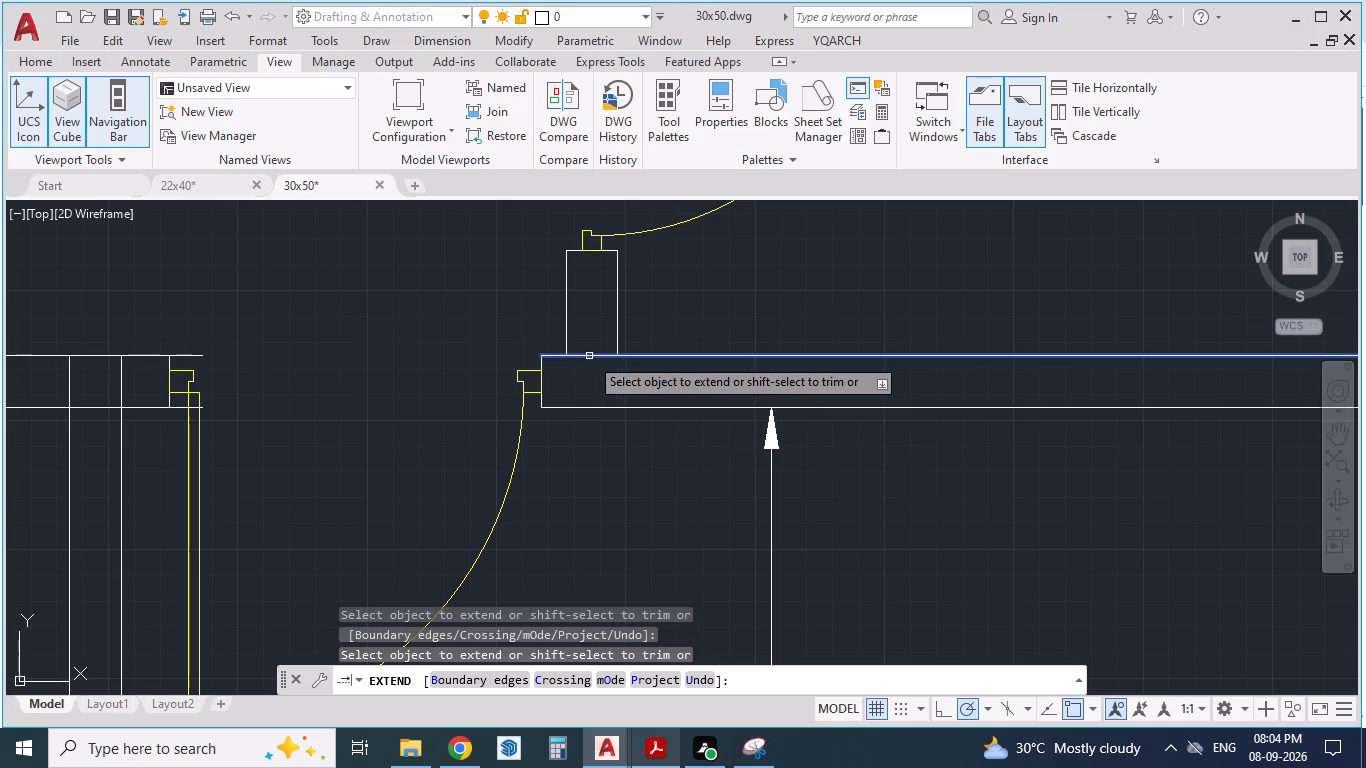
{"action": "left_click", "coordinate": [589, 356]}
{"action": "key", "text": "Escape"}
{"action": "key", "text": "Escape"}
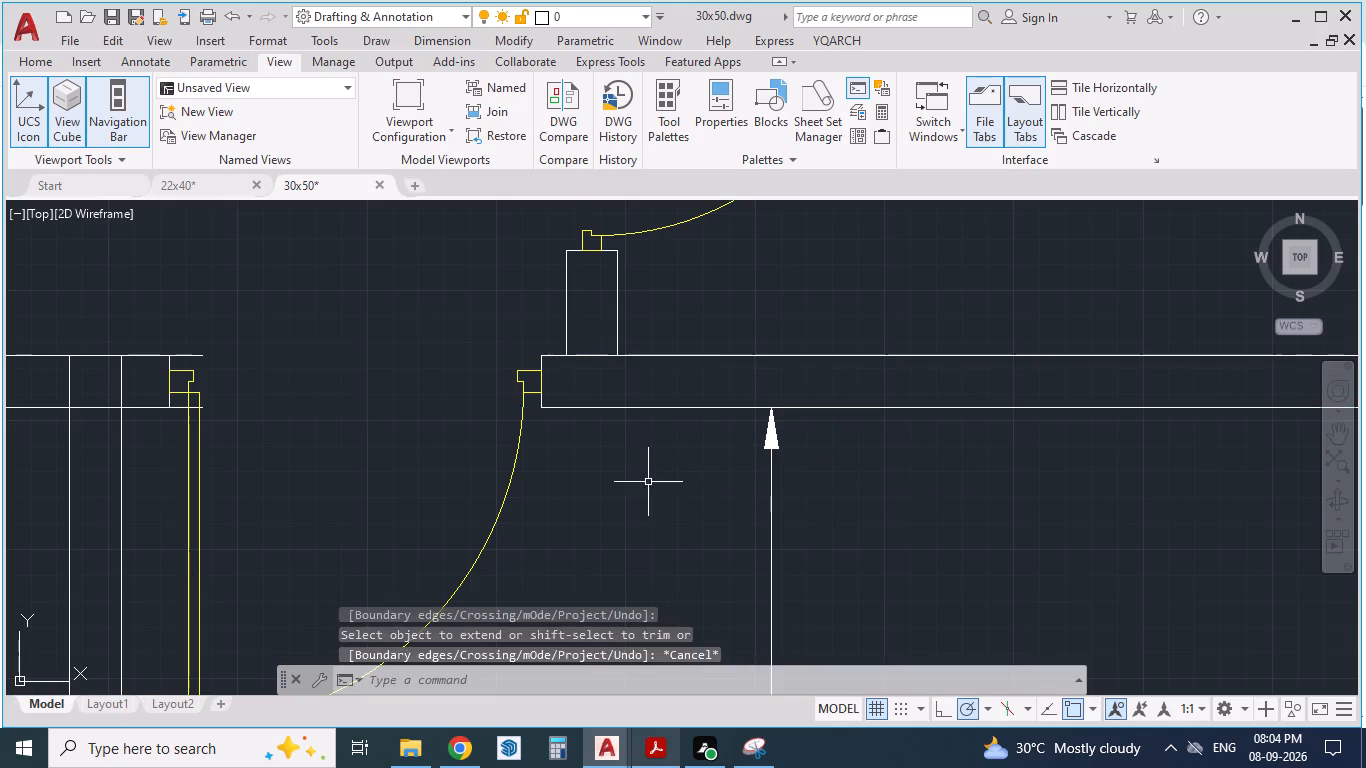
Trim the wall line ends projecting past the jamb line at the hinge side of the Bedroom-3 door.
{"action": "scroll", "coordinate": [656, 488], "scroll_direction": "down", "scroll_amount": 2}
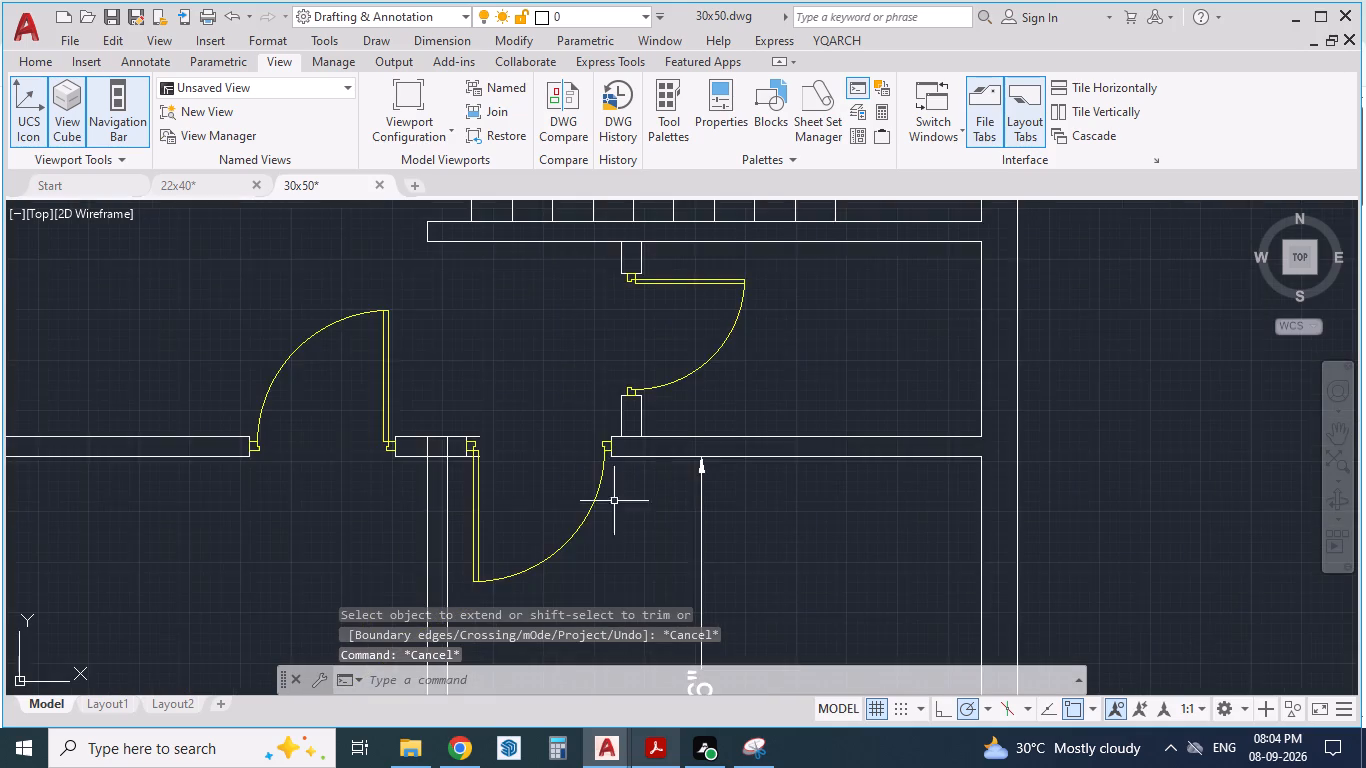
{"action": "scroll", "coordinate": [476, 494], "scroll_direction": "up", "scroll_amount": 2}
{"action": "type", "text": "TR"}
{"action": "key", "text": "Return"}
{"action": "left_click", "coordinate": [462, 346]}
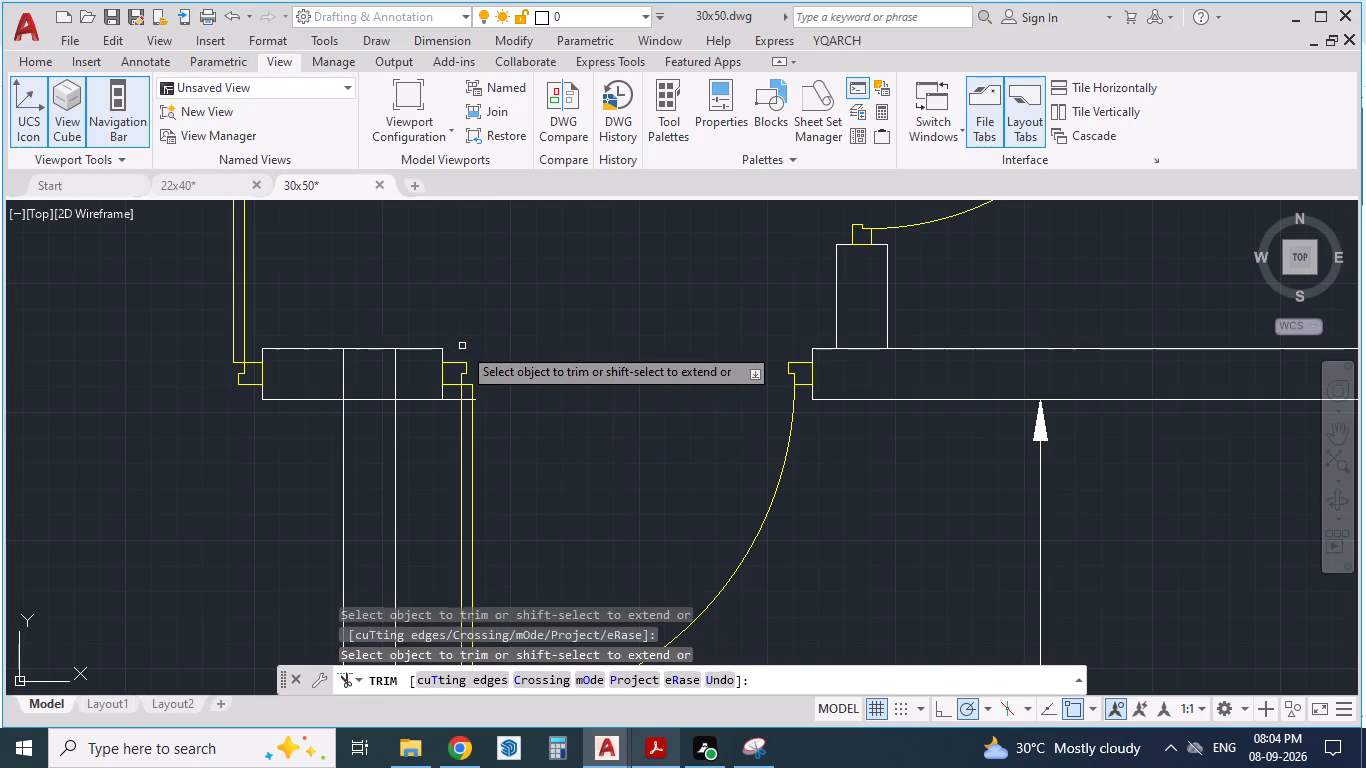
{"action": "scroll", "coordinate": [462, 411], "scroll_direction": "up", "scroll_amount": 2}
{"action": "left_click", "coordinate": [432, 381]}
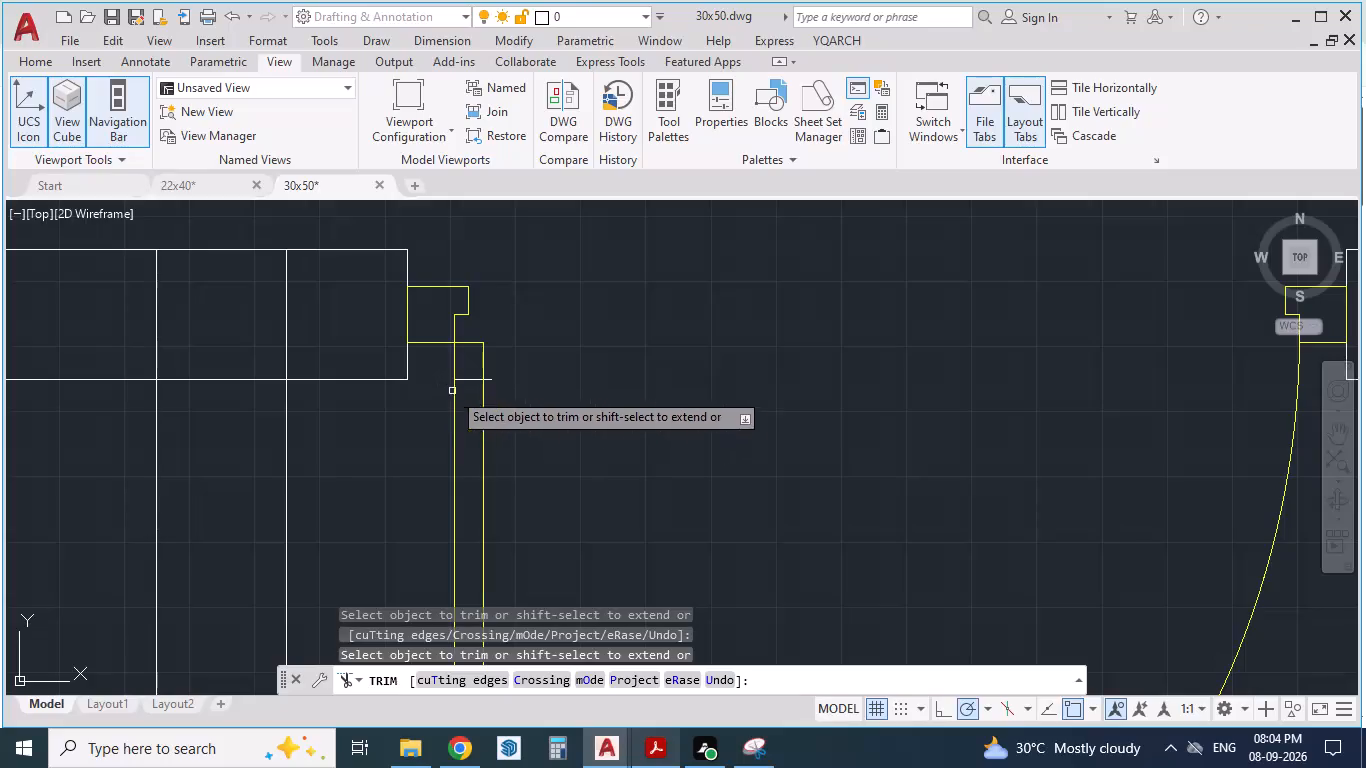
{"action": "left_click", "coordinate": [470, 380]}
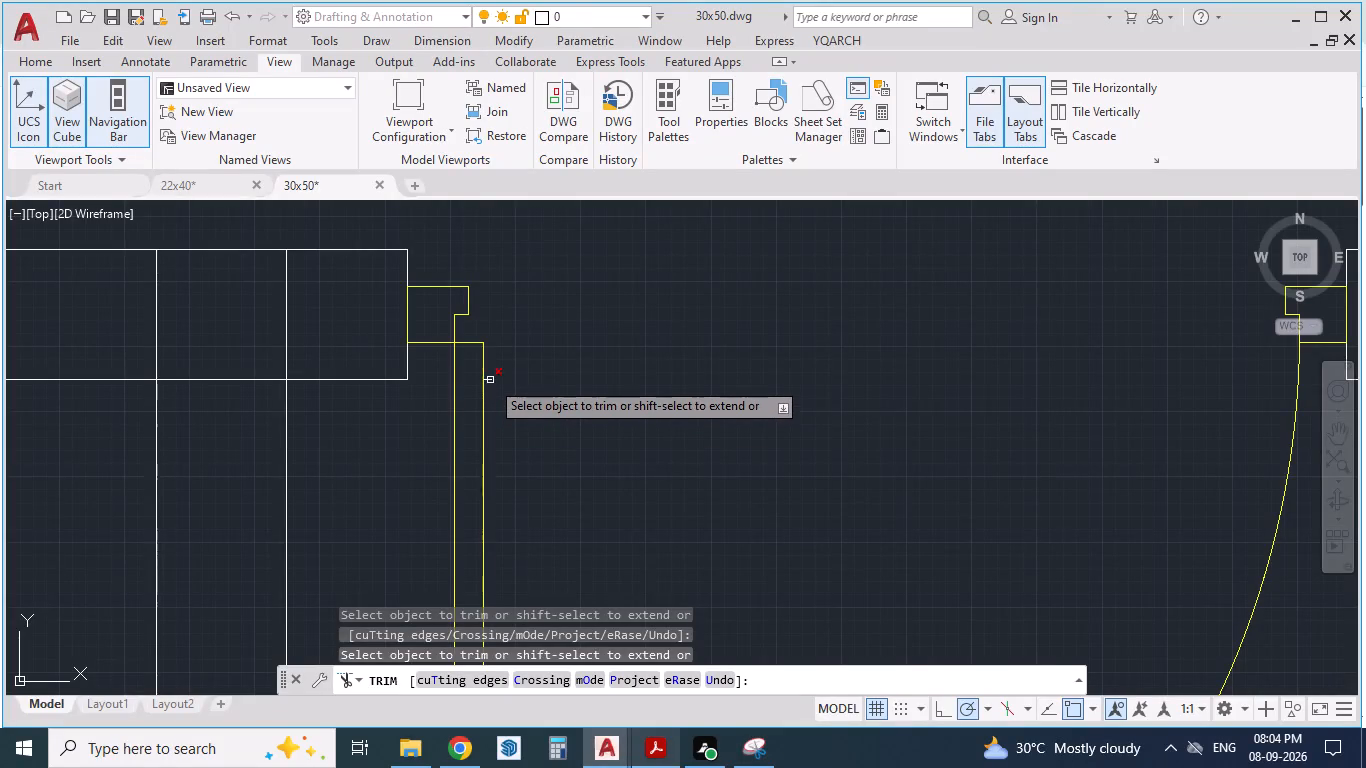
{"action": "left_click", "coordinate": [491, 379]}
{"action": "scroll", "coordinate": [527, 384], "scroll_direction": "down", "scroll_amount": 4}
{"action": "key", "text": "Escape"}
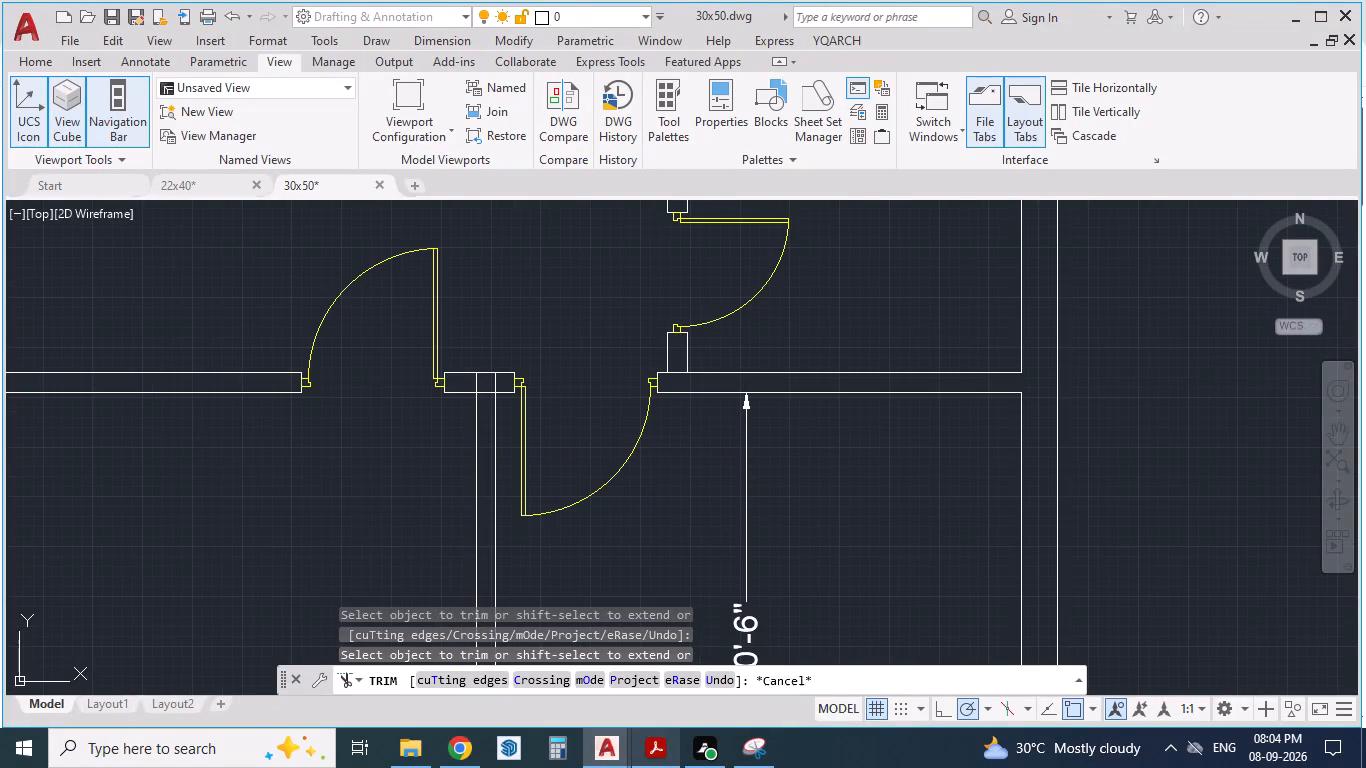
{"action": "key", "text": "Escape"}
Check the door layout against the PDF floor plan and save the drawing.
{"action": "key", "text": "alt+Tab"}
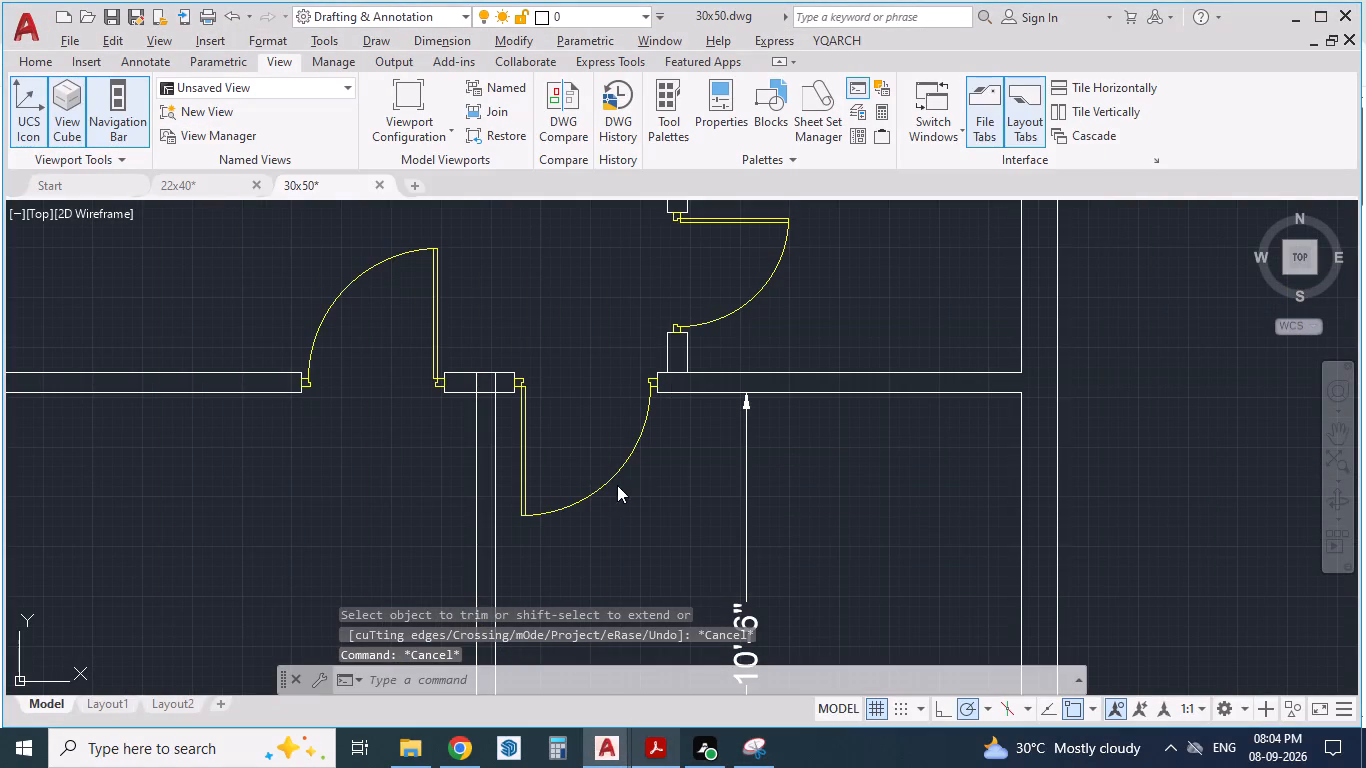
{"action": "key", "text": "alt+Tab"}
{"action": "key", "text": "alt+Tab"}
{"action": "scroll", "coordinate": [614, 459], "scroll_direction": "down", "scroll_amount": 3}
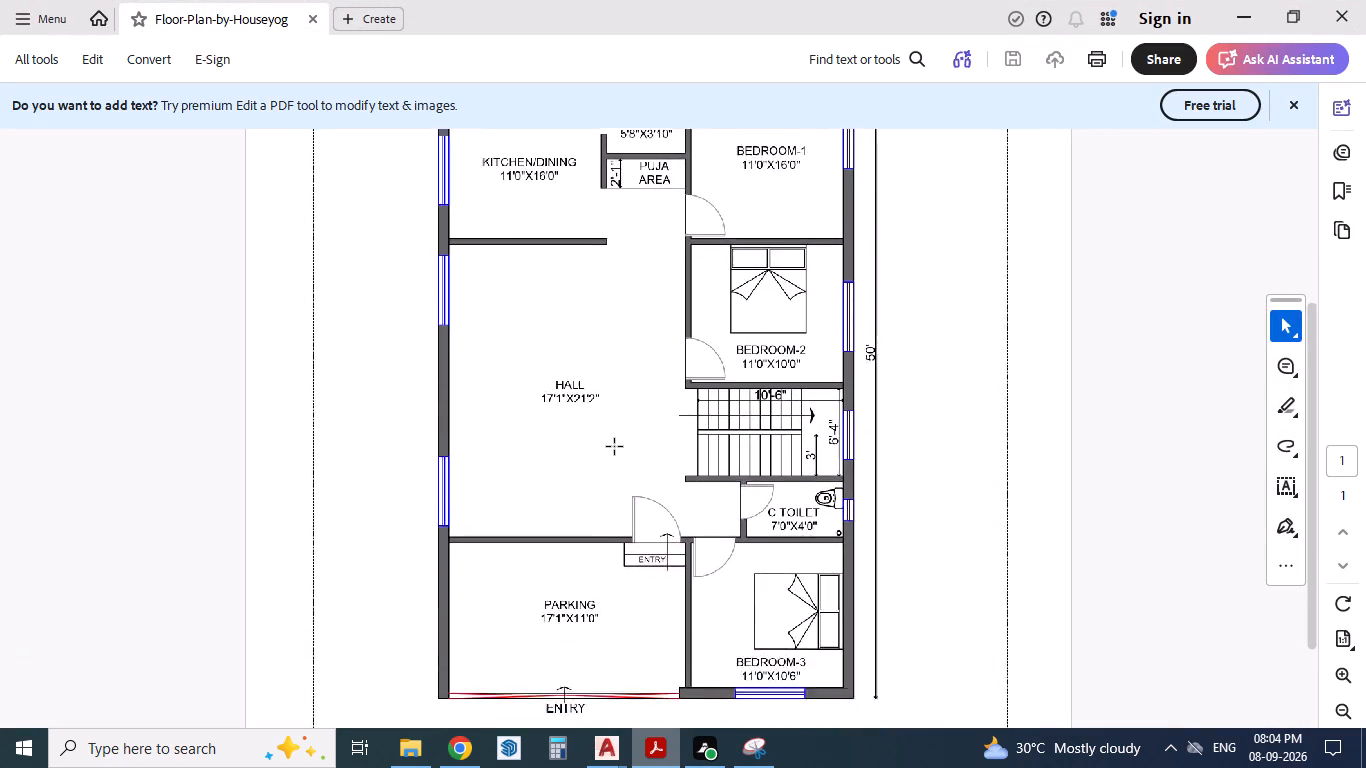
{"action": "scroll", "coordinate": [615, 447], "scroll_direction": "down", "scroll_amount": 2, "text": "ctrl"}
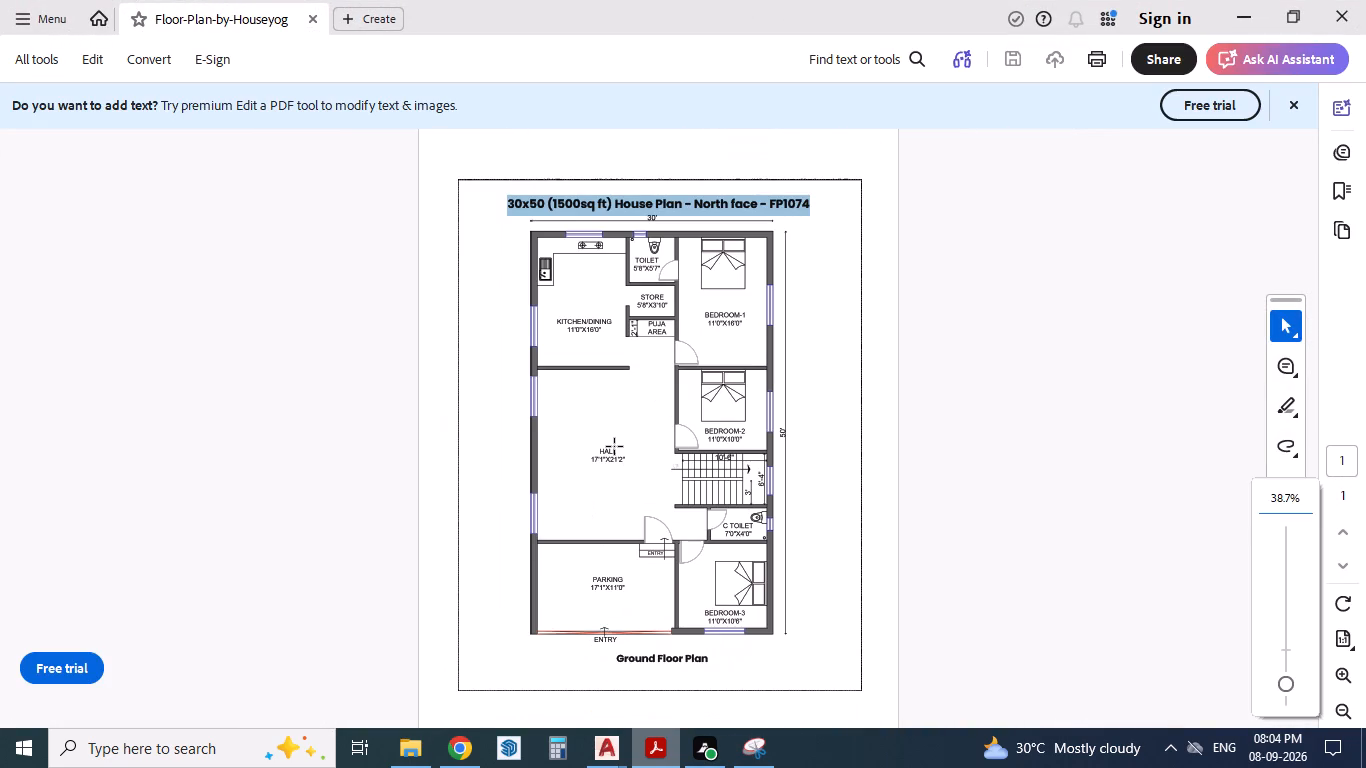
{"action": "key", "text": "alt+Tab"}
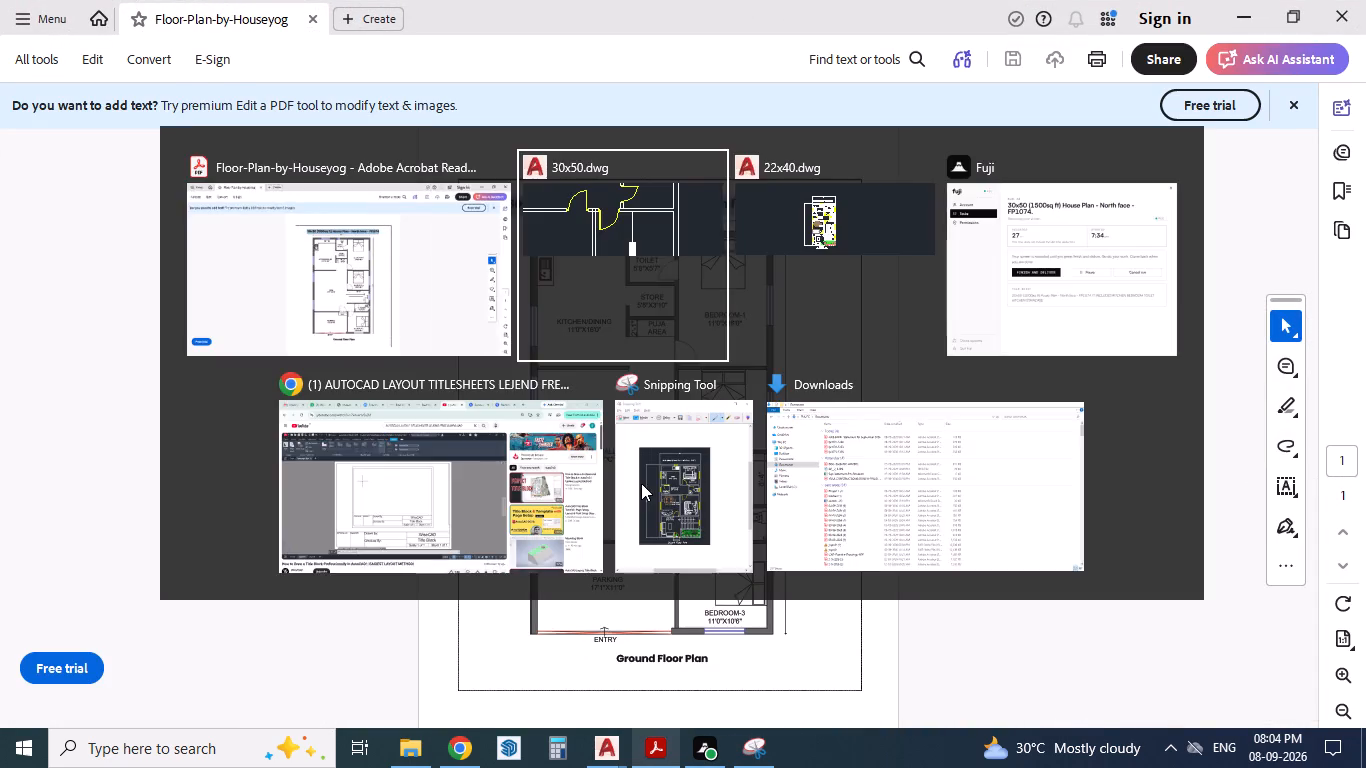
{"action": "scroll", "coordinate": [641, 483], "scroll_direction": "down", "scroll_amount": 3}
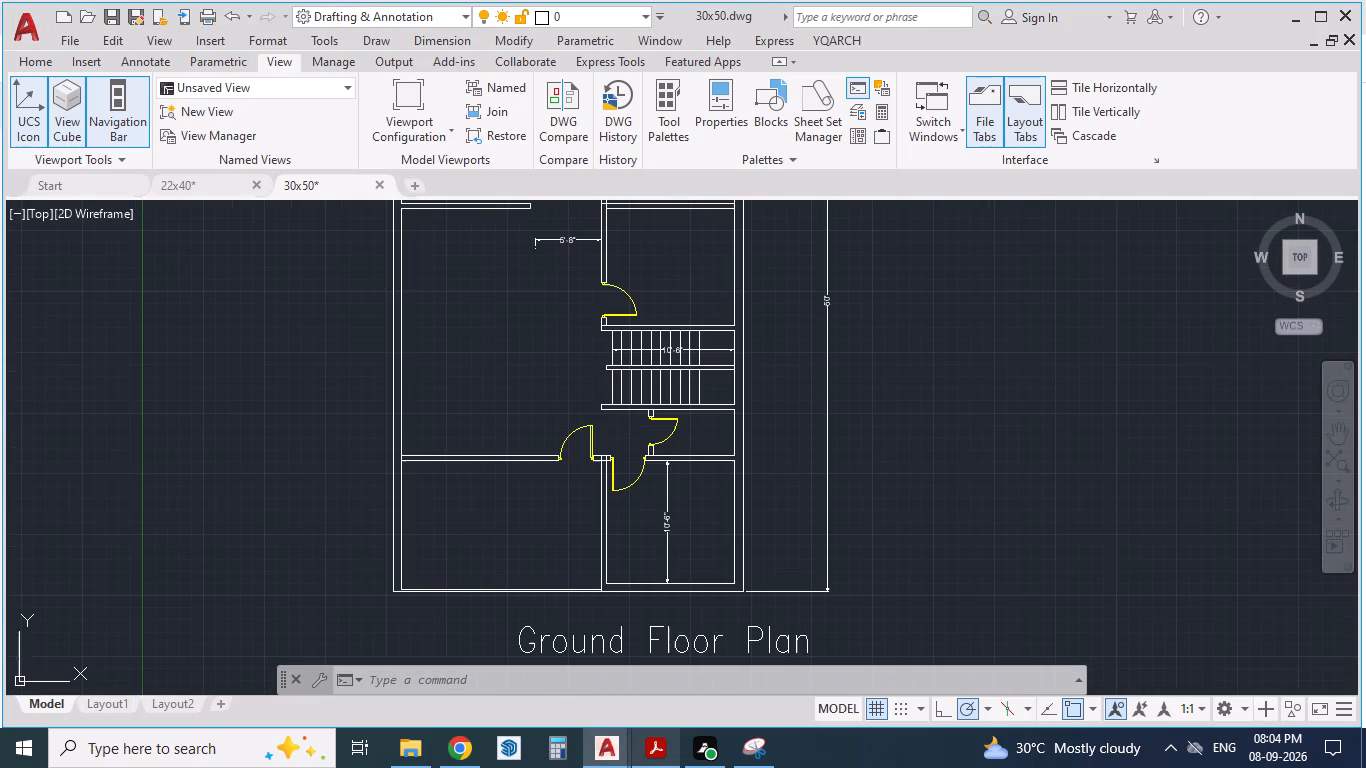
{"action": "key", "text": "Escape"}
{"action": "key", "text": "Escape"}
{"action": "key", "text": "ctrl+s"}
Delete the short horizontal dimension in the hall, just below the kitchen wall opening.
{"action": "scroll", "coordinate": [602, 505], "scroll_direction": "down", "scroll_amount": 1}
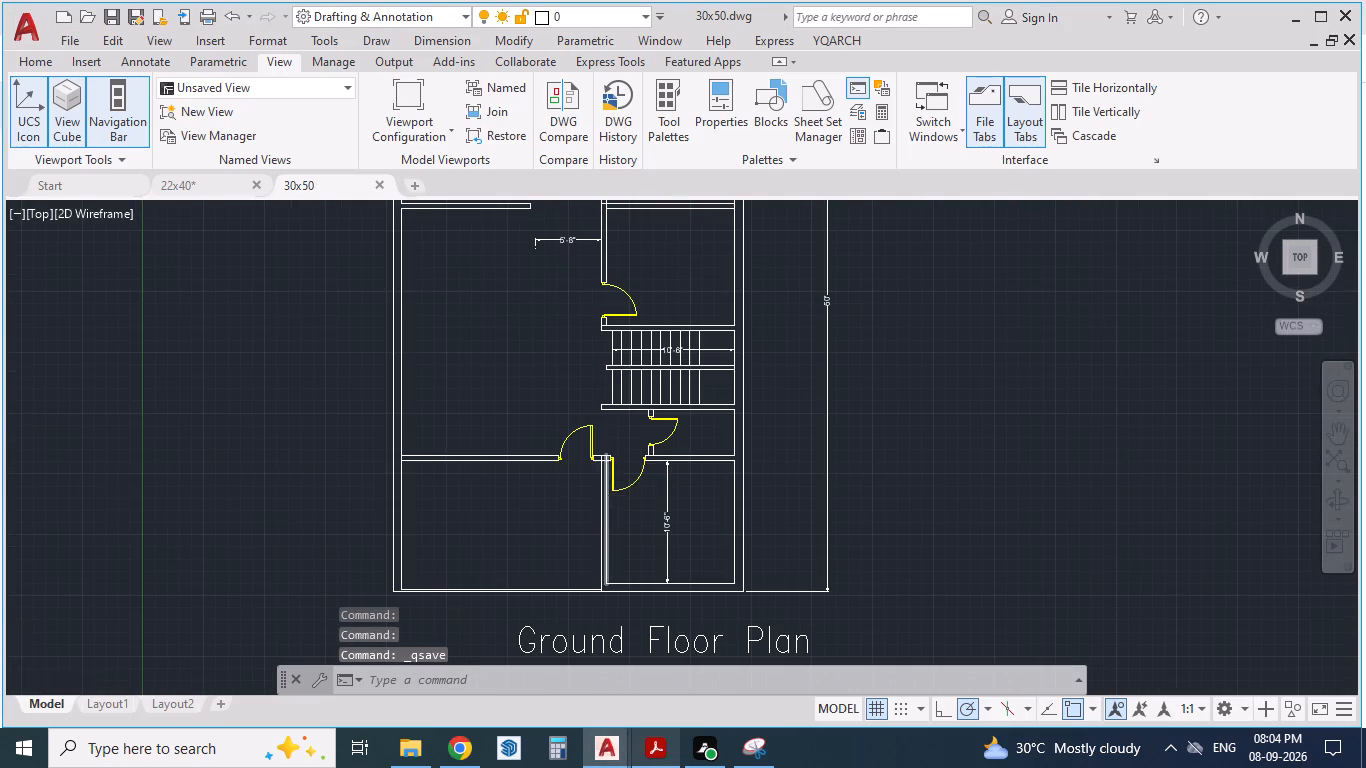
{"action": "scroll", "coordinate": [608, 362], "scroll_direction": "up", "scroll_amount": 1}
{"action": "left_click", "coordinate": [565, 313]}
{"action": "left_click", "coordinate": [529, 389]}
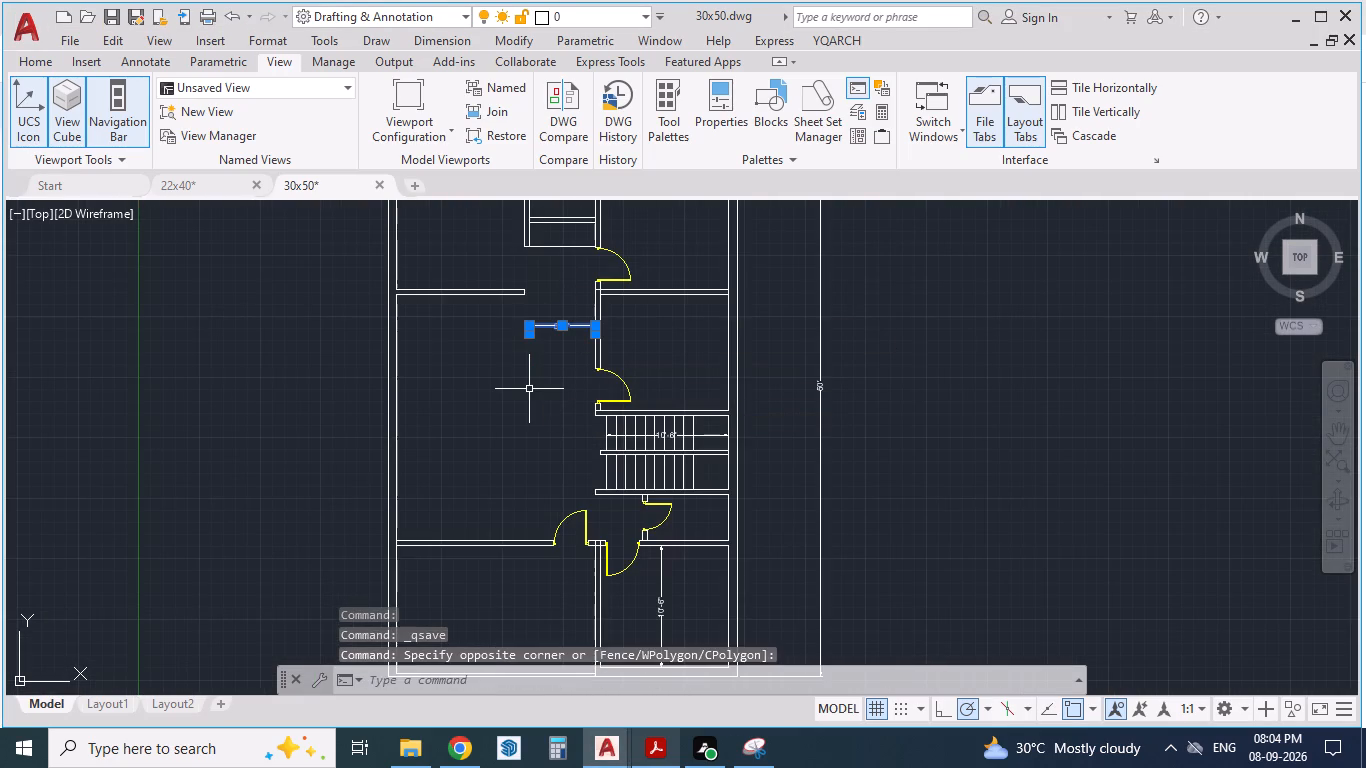
{"action": "key", "text": "Delete"}
Check the kitchen in the PDF and offset its upper inner wall line 3' into the room.
{"action": "scroll", "coordinate": [481, 416], "scroll_direction": "down", "scroll_amount": 1}
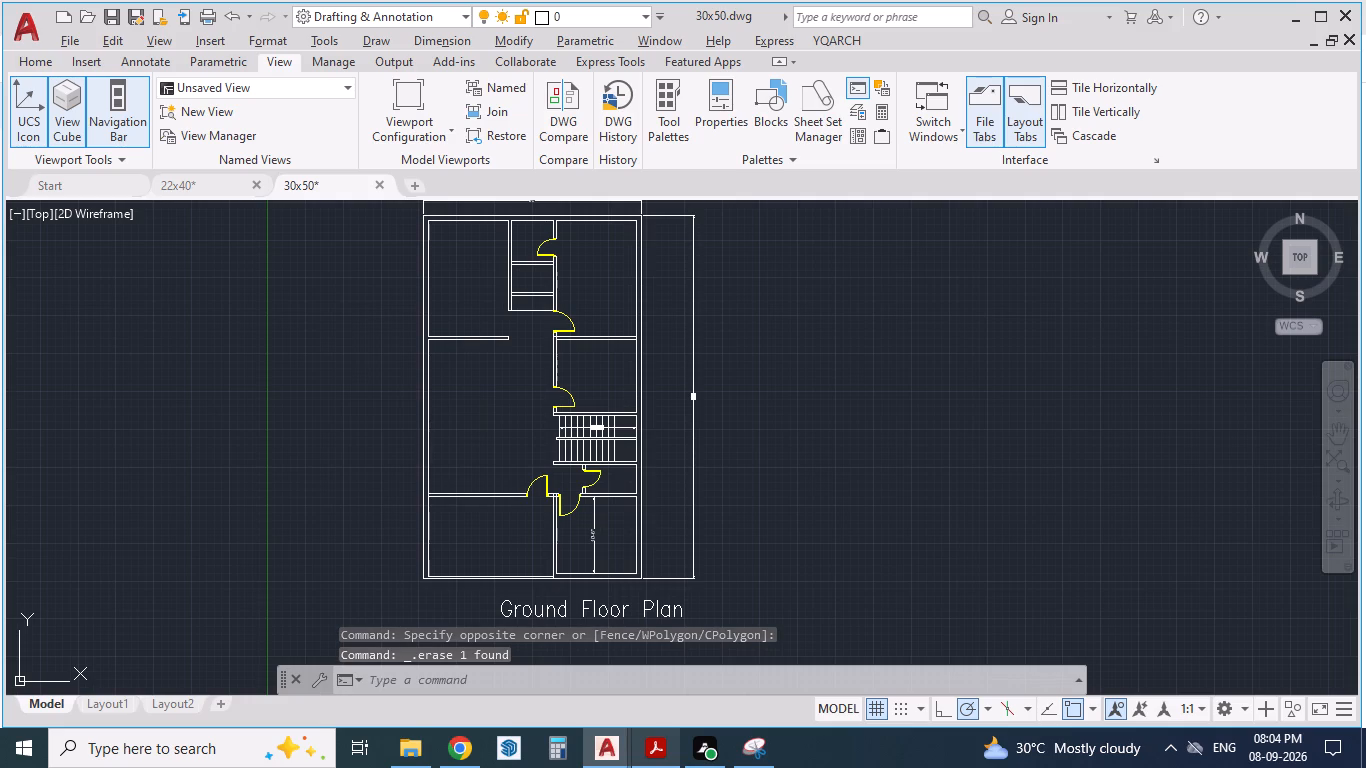
{"action": "key", "text": "alt+Tab"}
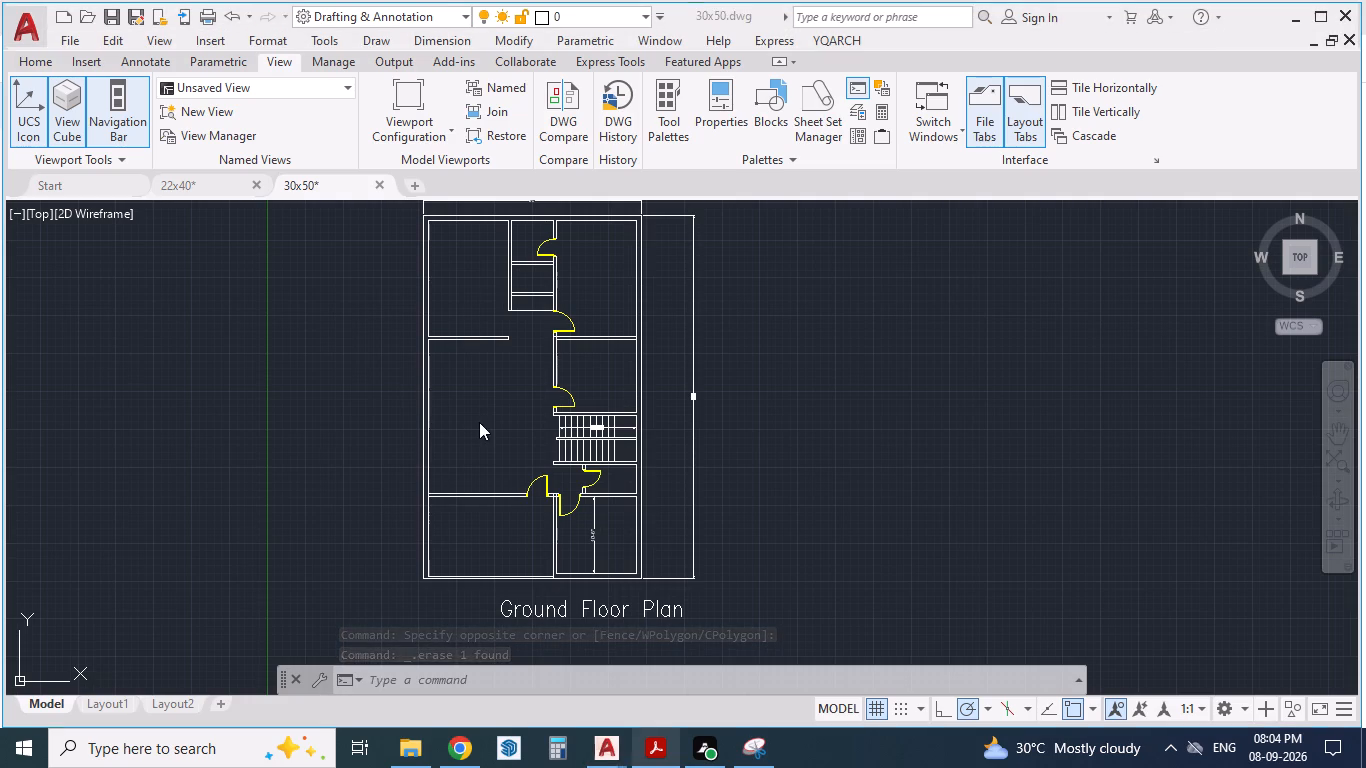
{"action": "scroll", "coordinate": [479, 423], "scroll_direction": "down", "scroll_amount": 1}
{"action": "key", "text": "alt+Tab"}
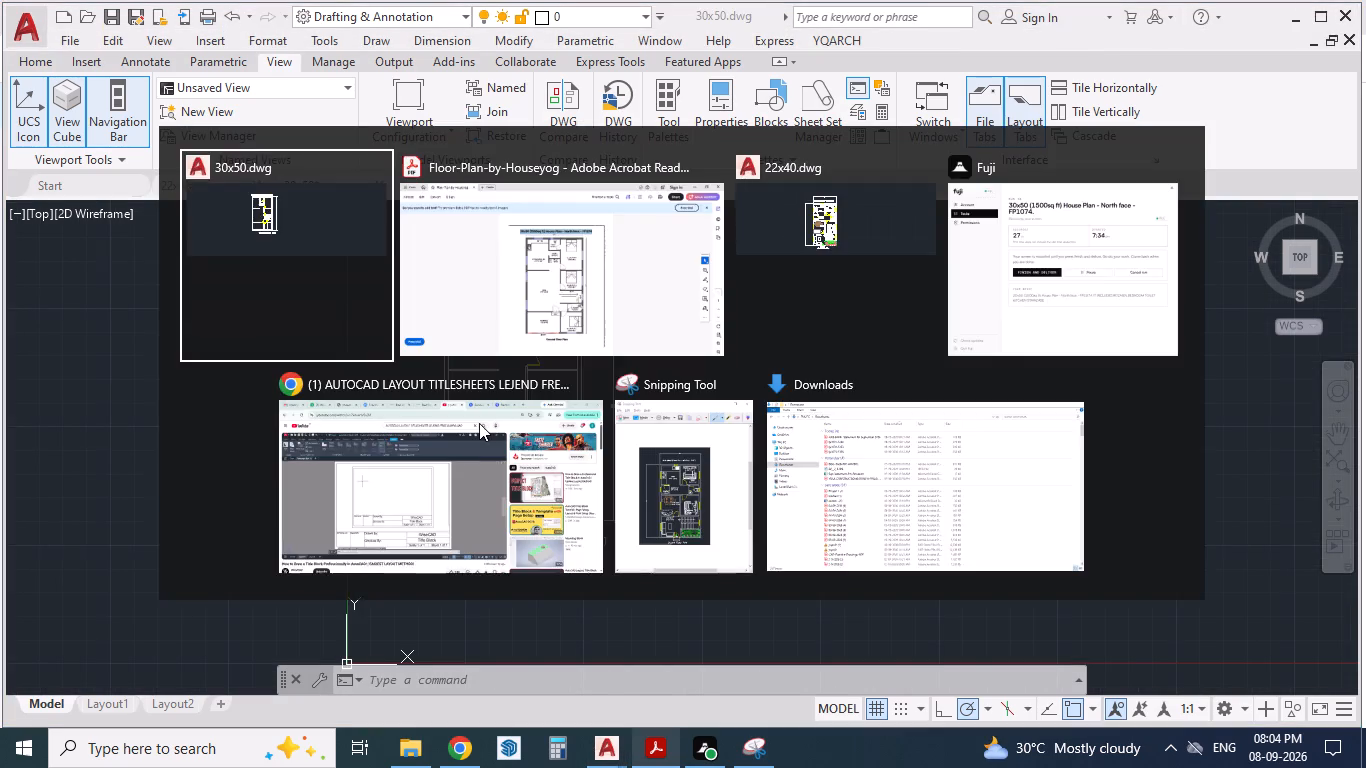
{"action": "key", "text": "alt+Tab"}
{"action": "key", "text": "alt+Tab"}
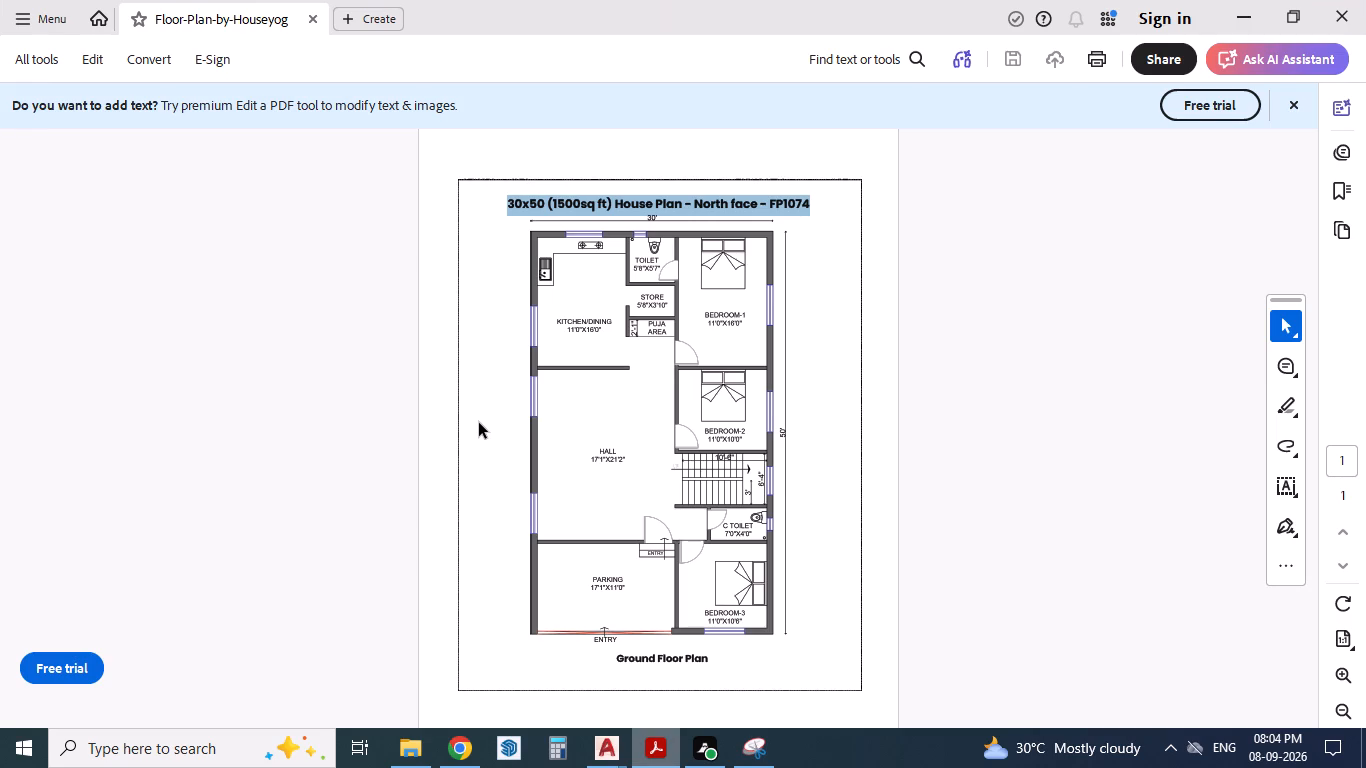
{"action": "scroll", "coordinate": [484, 340], "scroll_direction": "up", "scroll_amount": 1}
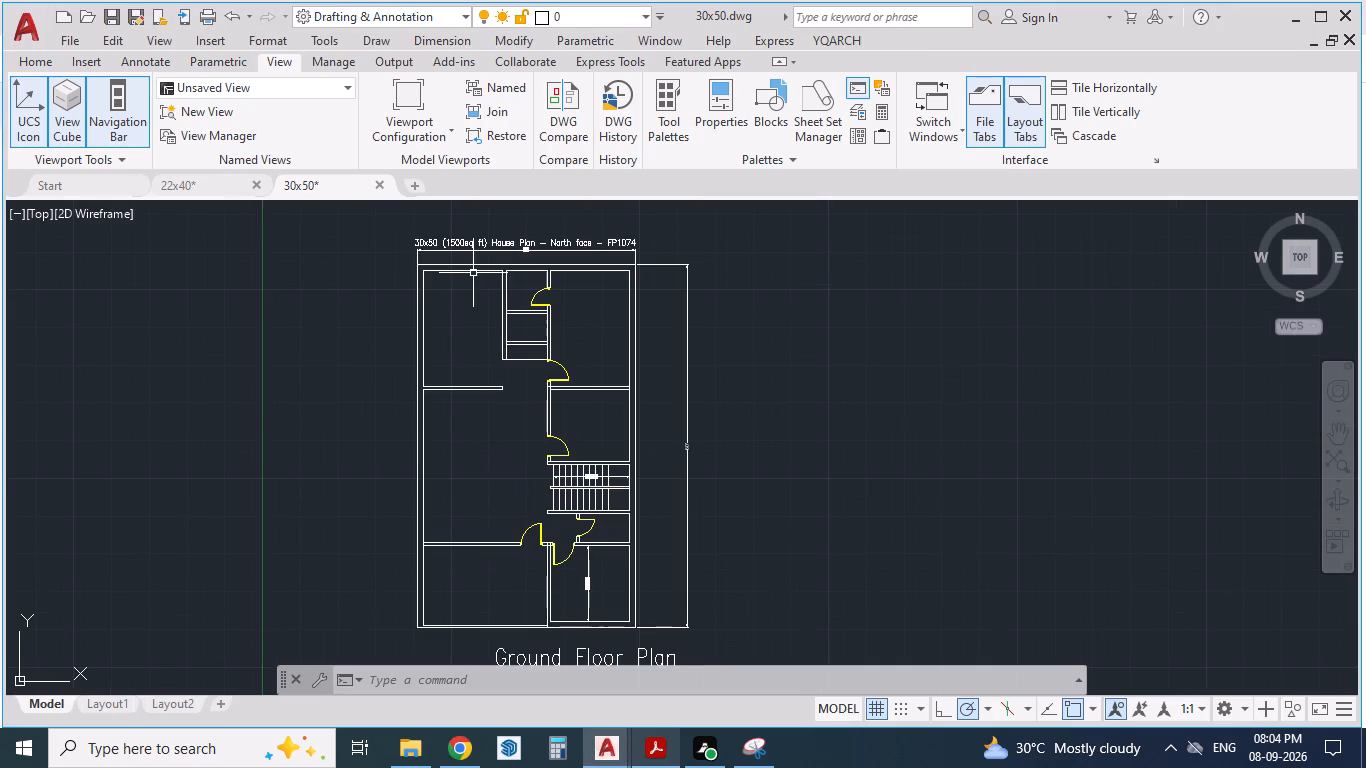
{"action": "left_click", "coordinate": [470, 273]}
{"action": "scroll", "coordinate": [463, 349], "scroll_direction": "up", "scroll_amount": 2}
{"action": "key", "text": "o"}
{"action": "key", "text": "Return"}
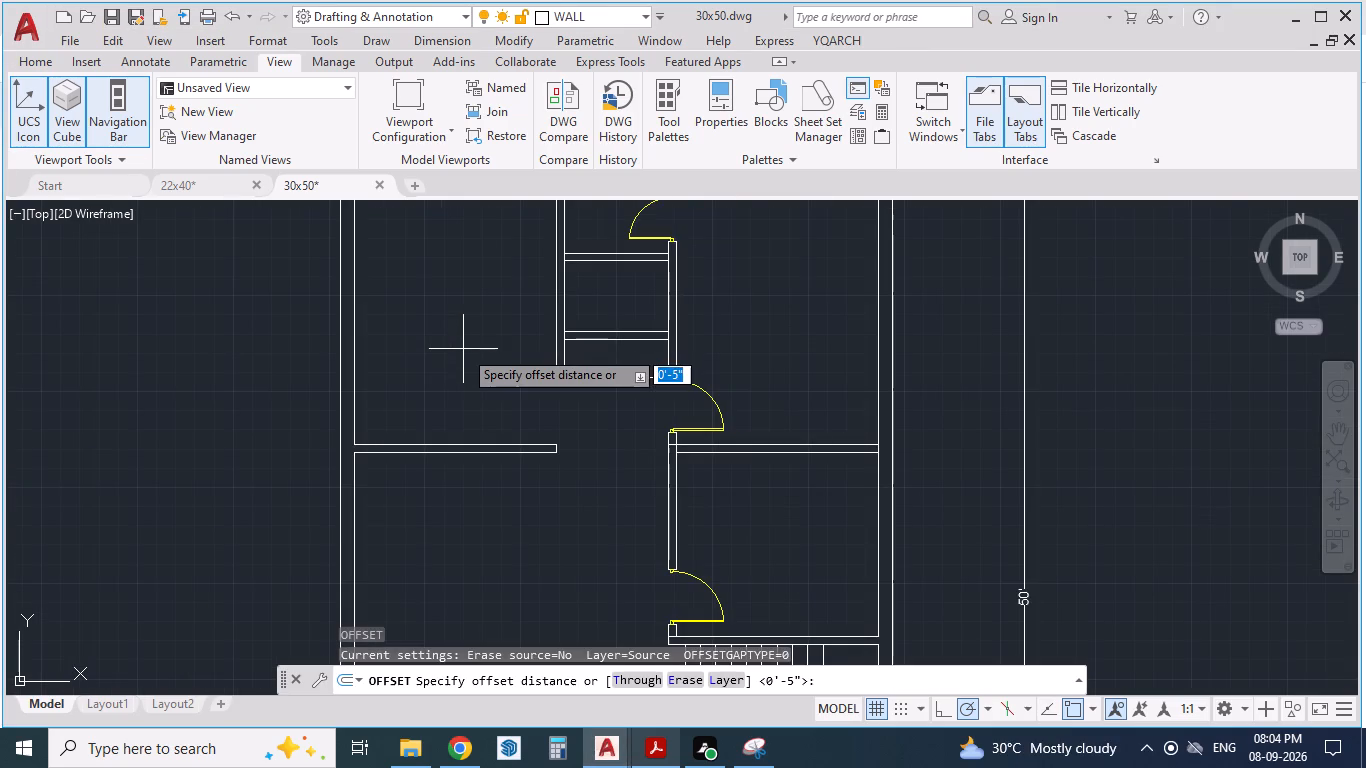
{"action": "key", "text": "3"}
{"action": "key", "text": "apostrophe"}
{"action": "key", "text": "Return"}
{"action": "left_click", "coordinate": [463, 349]}
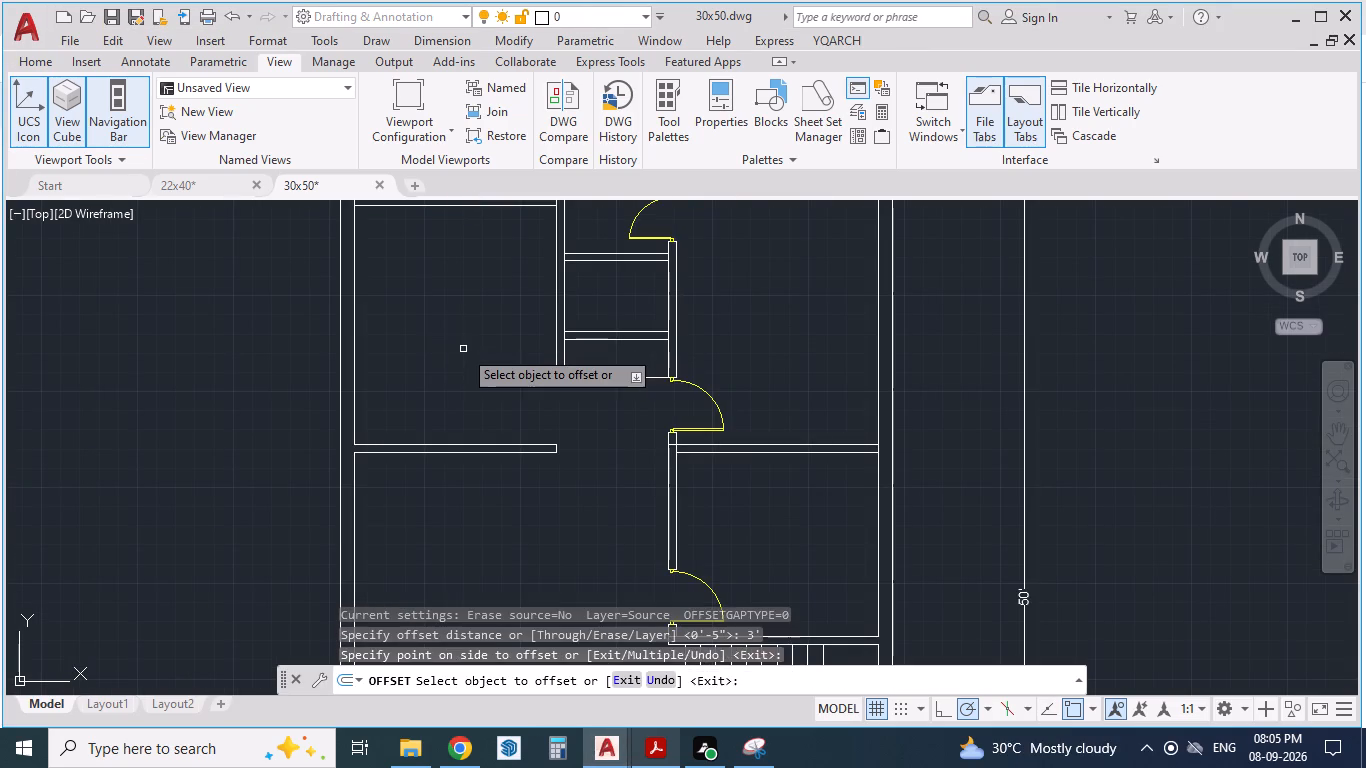
Offset the inner line of the kitchen's outer side wall 3' into the room and return to the PDF.
{"action": "scroll", "coordinate": [463, 349], "scroll_direction": "down", "scroll_amount": 1}
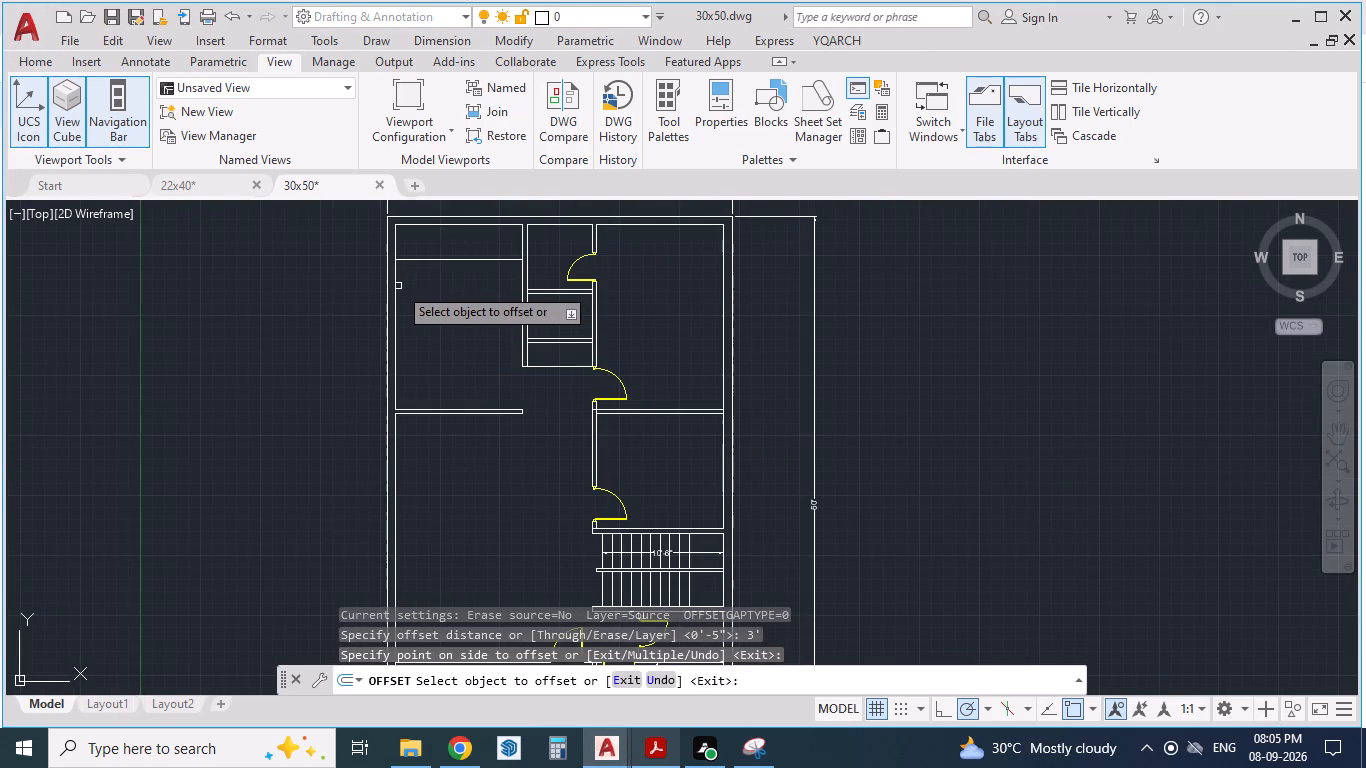
{"action": "left_click", "coordinate": [398, 286]}
{"action": "left_click", "coordinate": [394, 289]}
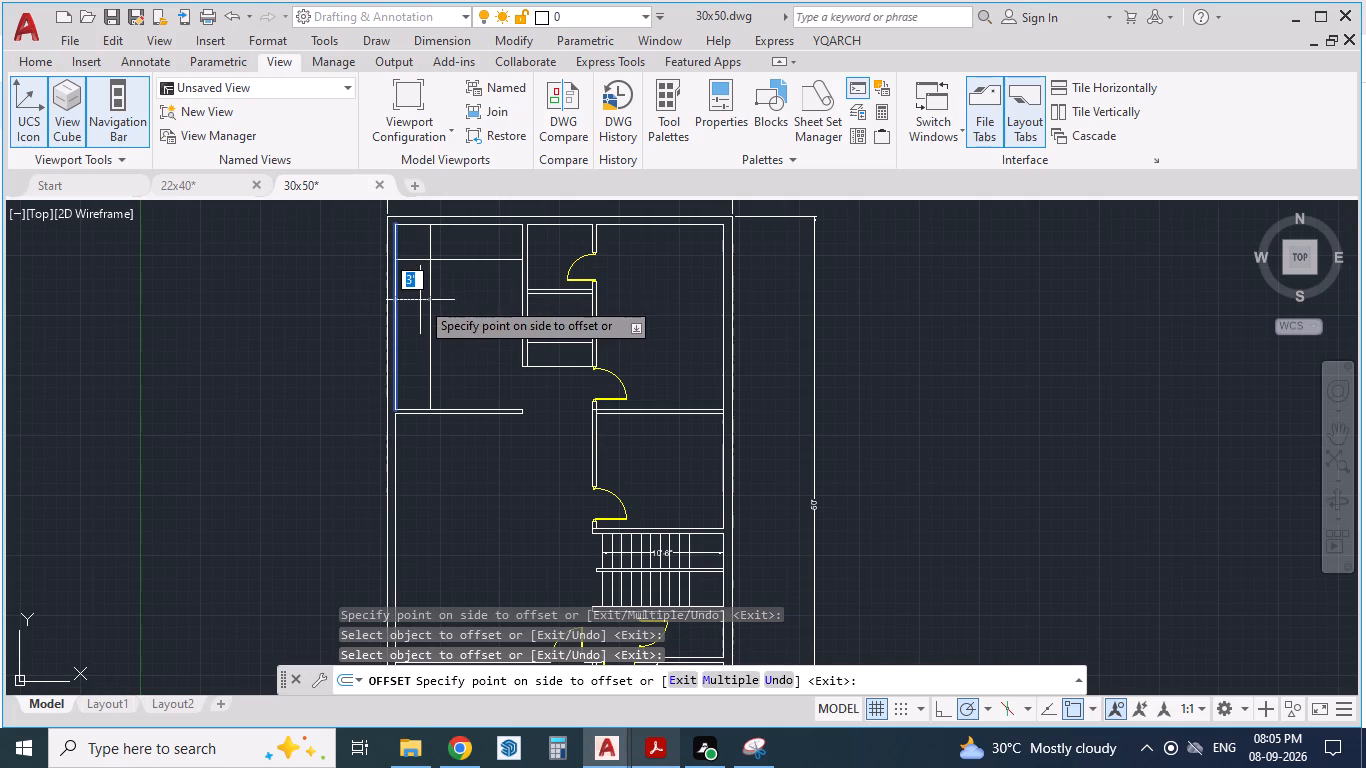
{"action": "left_click", "coordinate": [420, 300]}
{"action": "key", "text": "alt+Tab"}
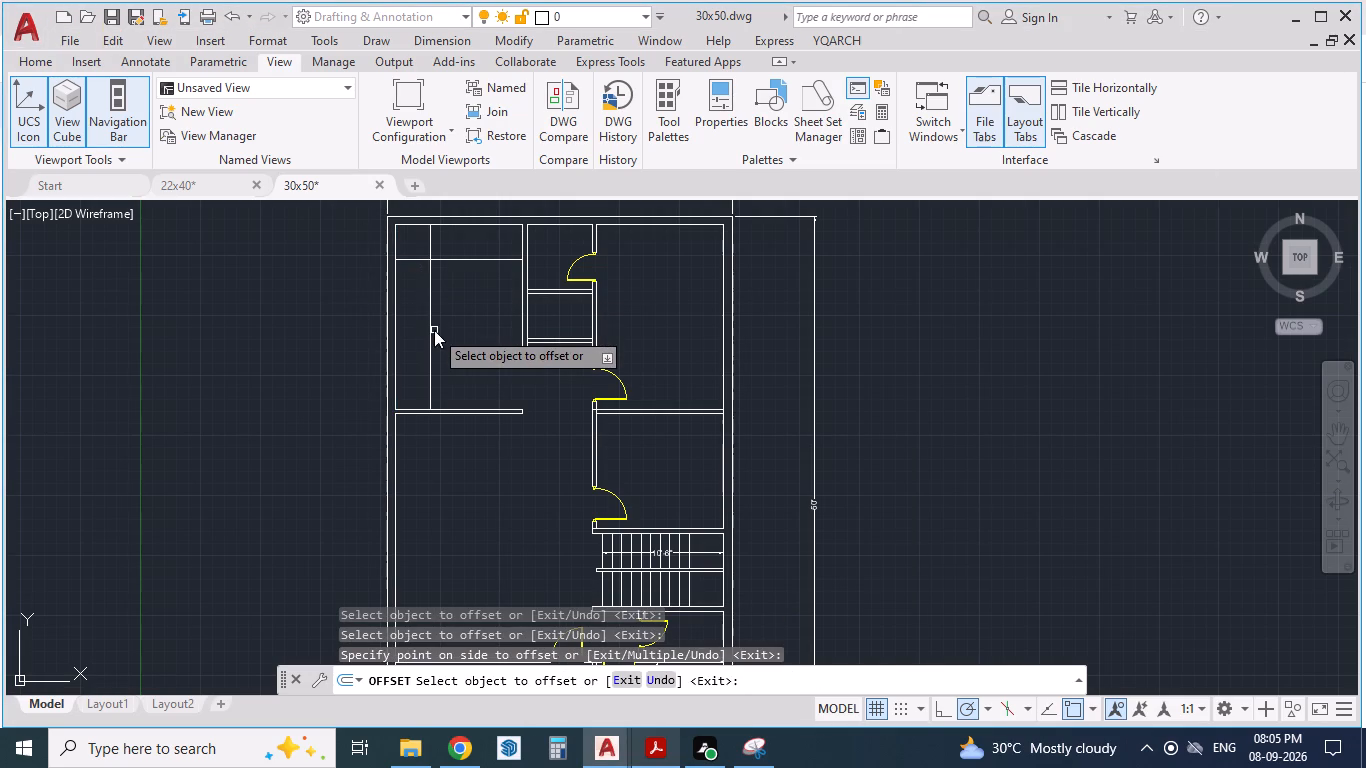
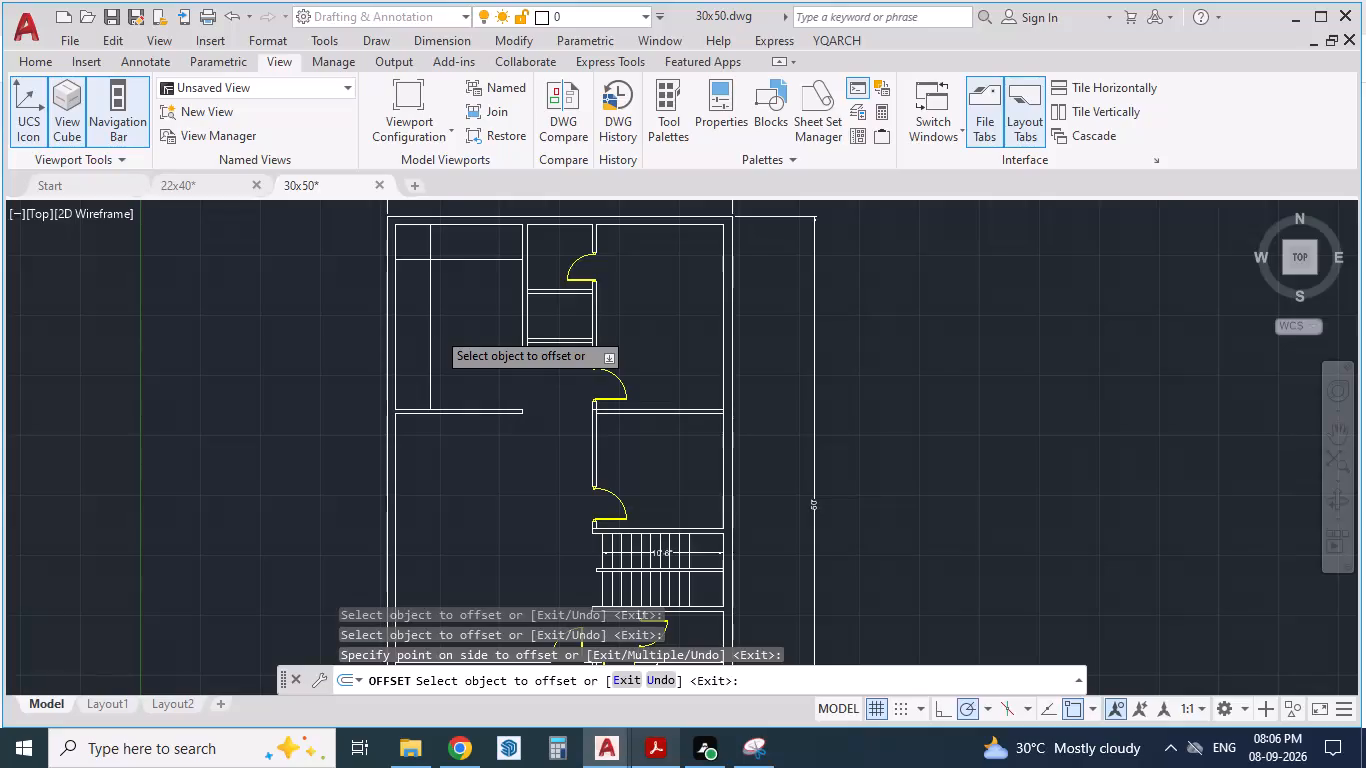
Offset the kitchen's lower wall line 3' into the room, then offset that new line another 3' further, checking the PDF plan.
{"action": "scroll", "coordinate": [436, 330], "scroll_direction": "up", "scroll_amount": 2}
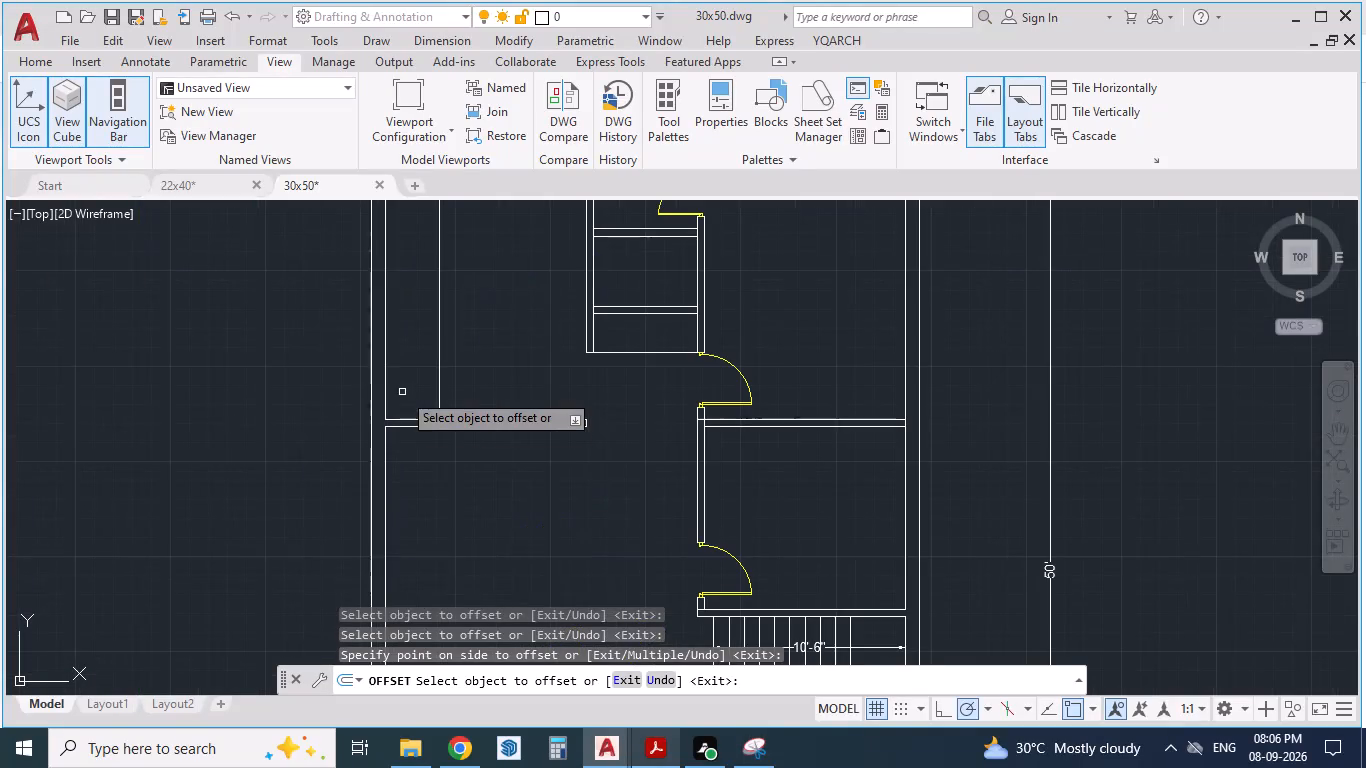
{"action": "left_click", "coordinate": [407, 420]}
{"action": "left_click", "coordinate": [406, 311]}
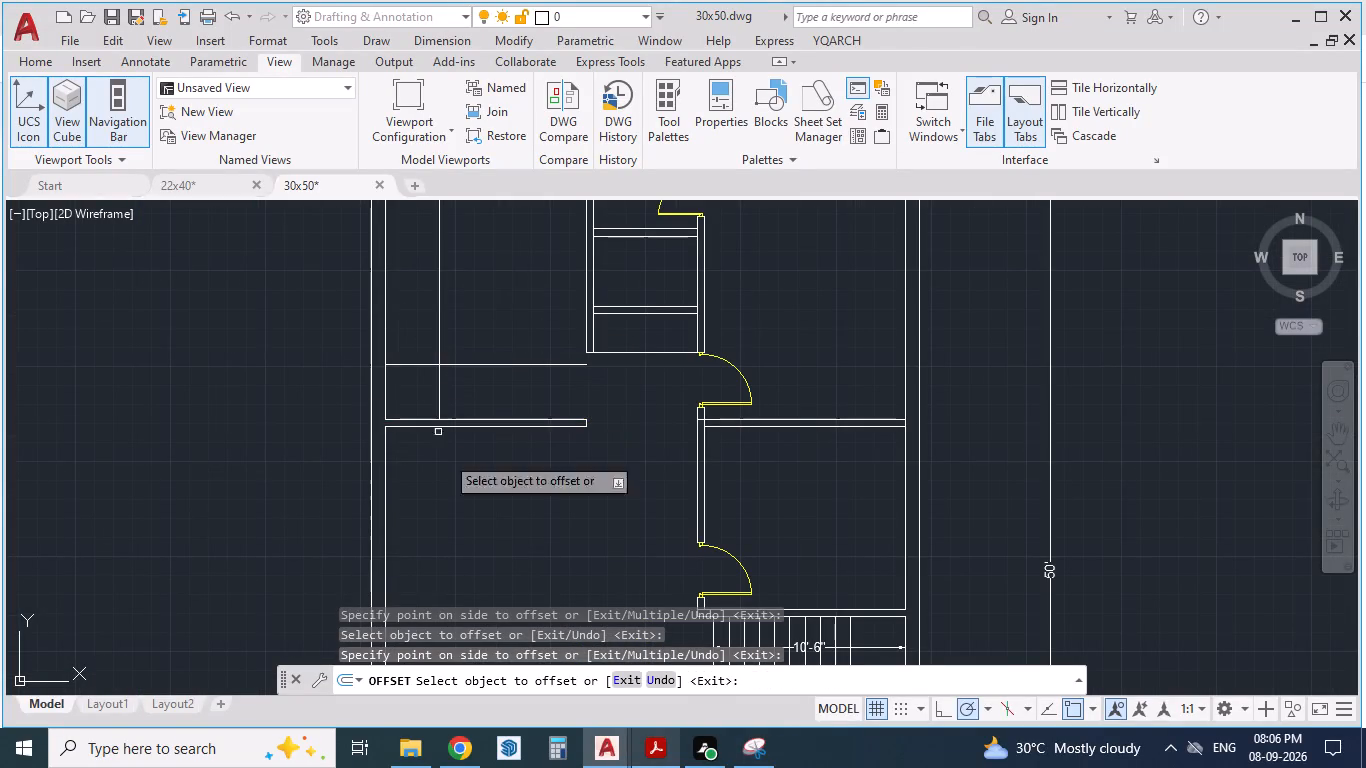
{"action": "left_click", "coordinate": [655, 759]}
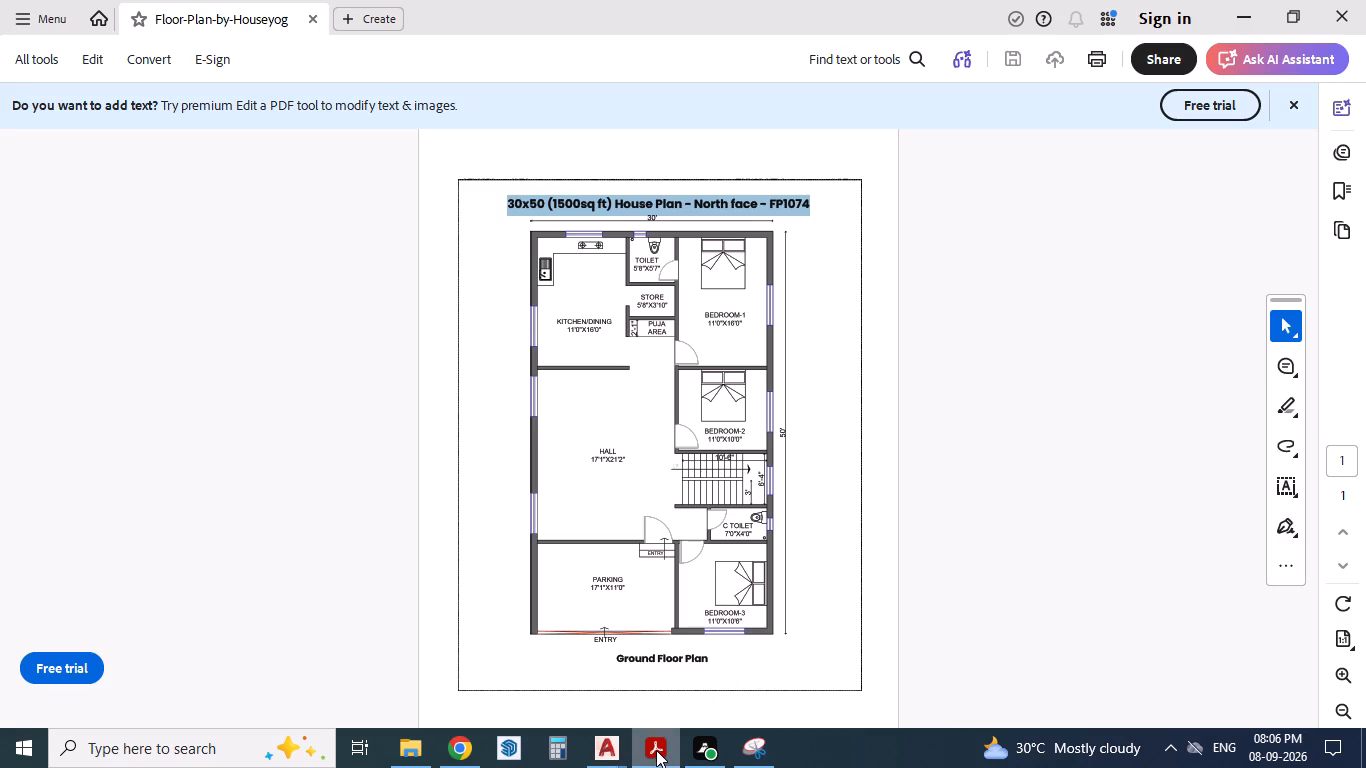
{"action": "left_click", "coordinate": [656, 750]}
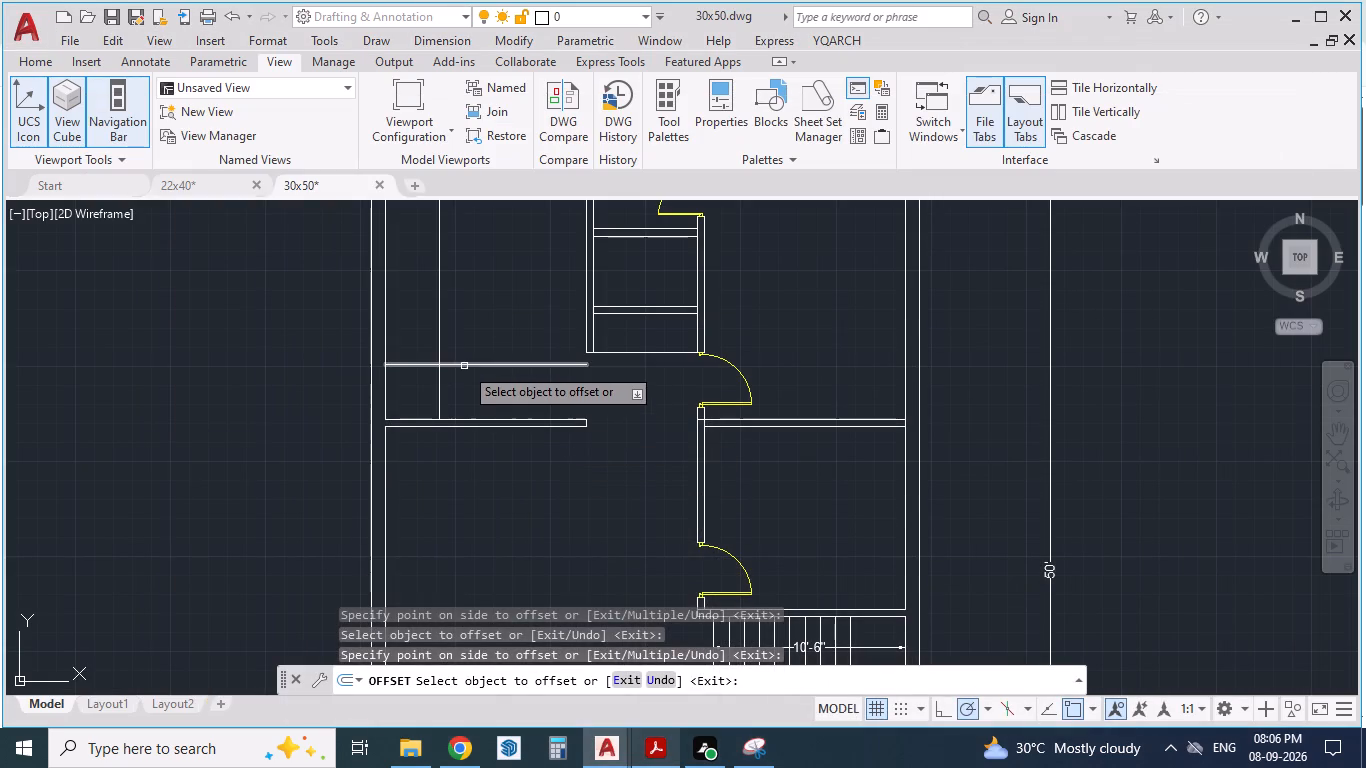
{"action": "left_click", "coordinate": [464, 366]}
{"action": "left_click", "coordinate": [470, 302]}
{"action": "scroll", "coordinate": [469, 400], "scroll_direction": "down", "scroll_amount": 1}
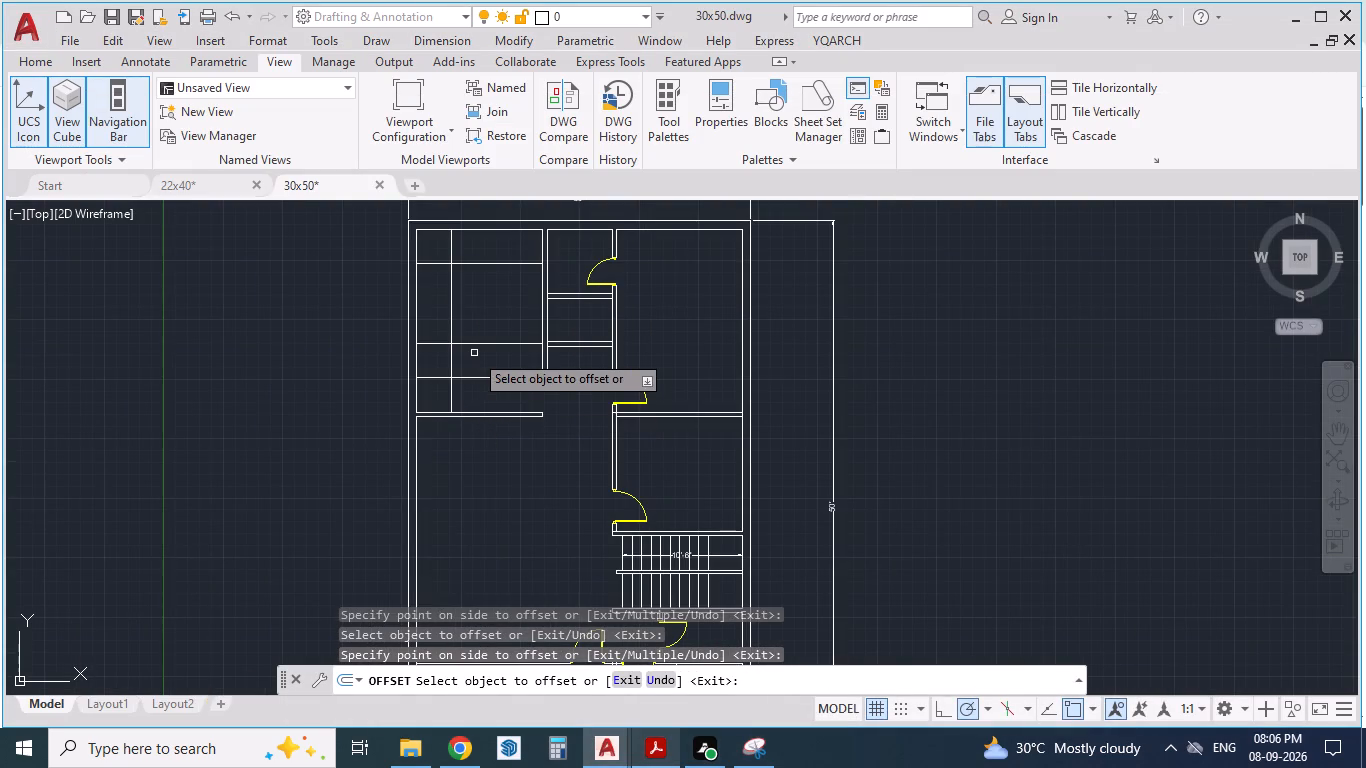
Check the kitchen counter in the PDF and offset the upper counter line another 3' down into the room.
{"action": "left_click", "coordinate": [655, 753]}
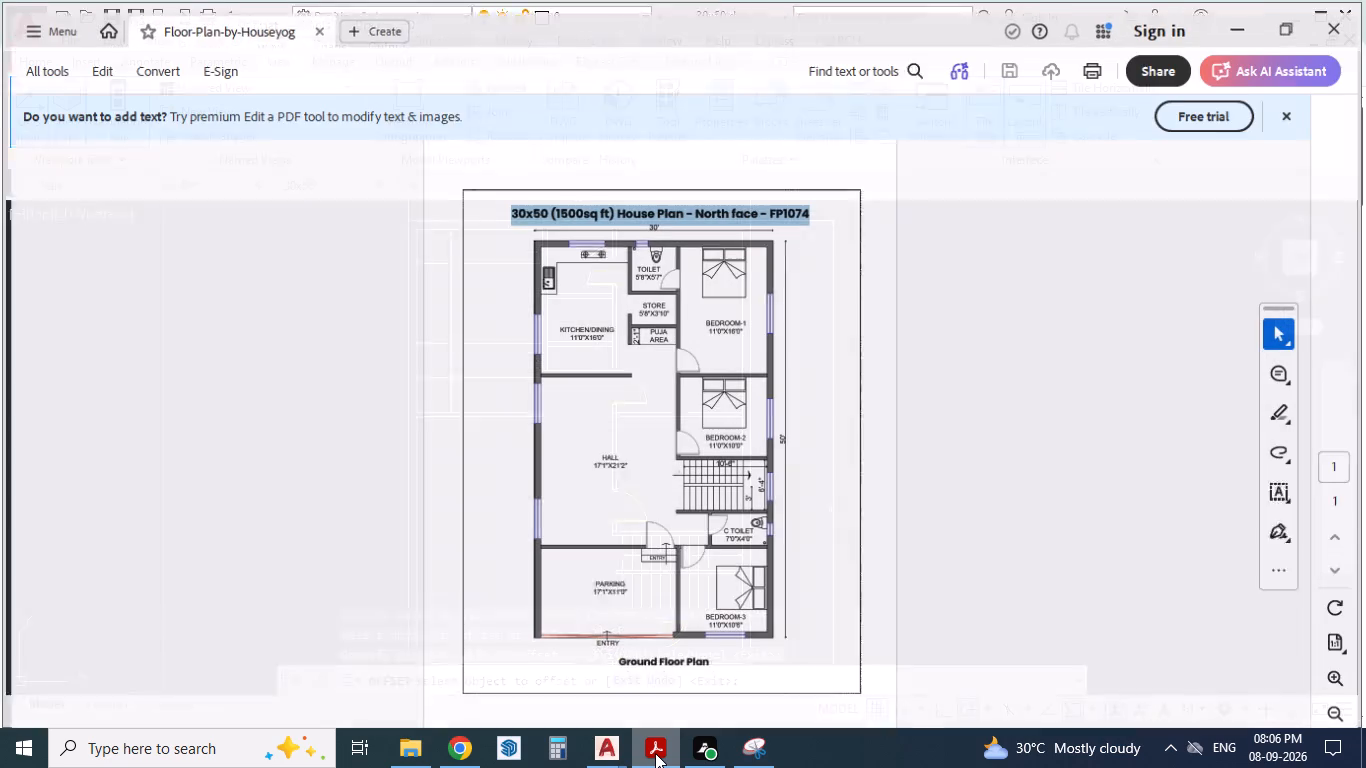
{"action": "left_click", "coordinate": [656, 753]}
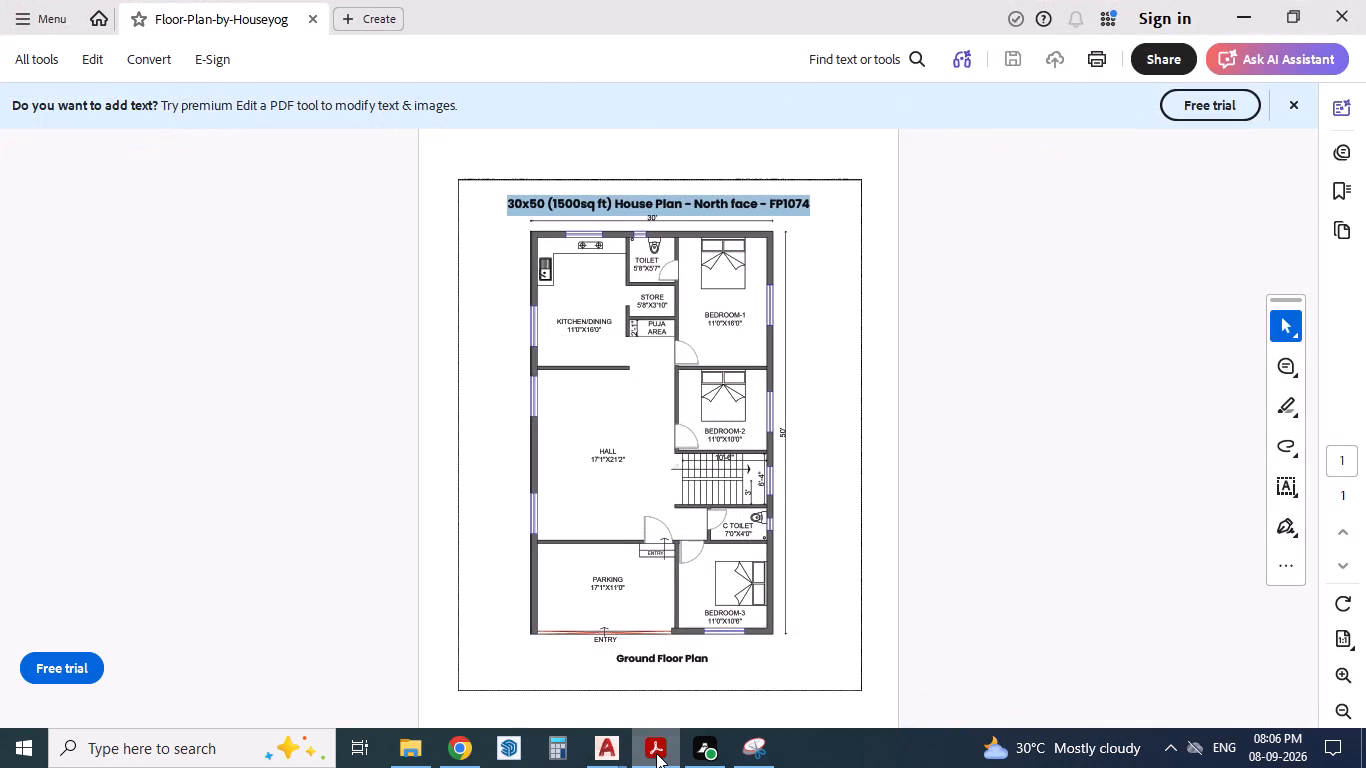
{"action": "left_click", "coordinate": [480, 265]}
{"action": "left_click", "coordinate": [474, 284]}
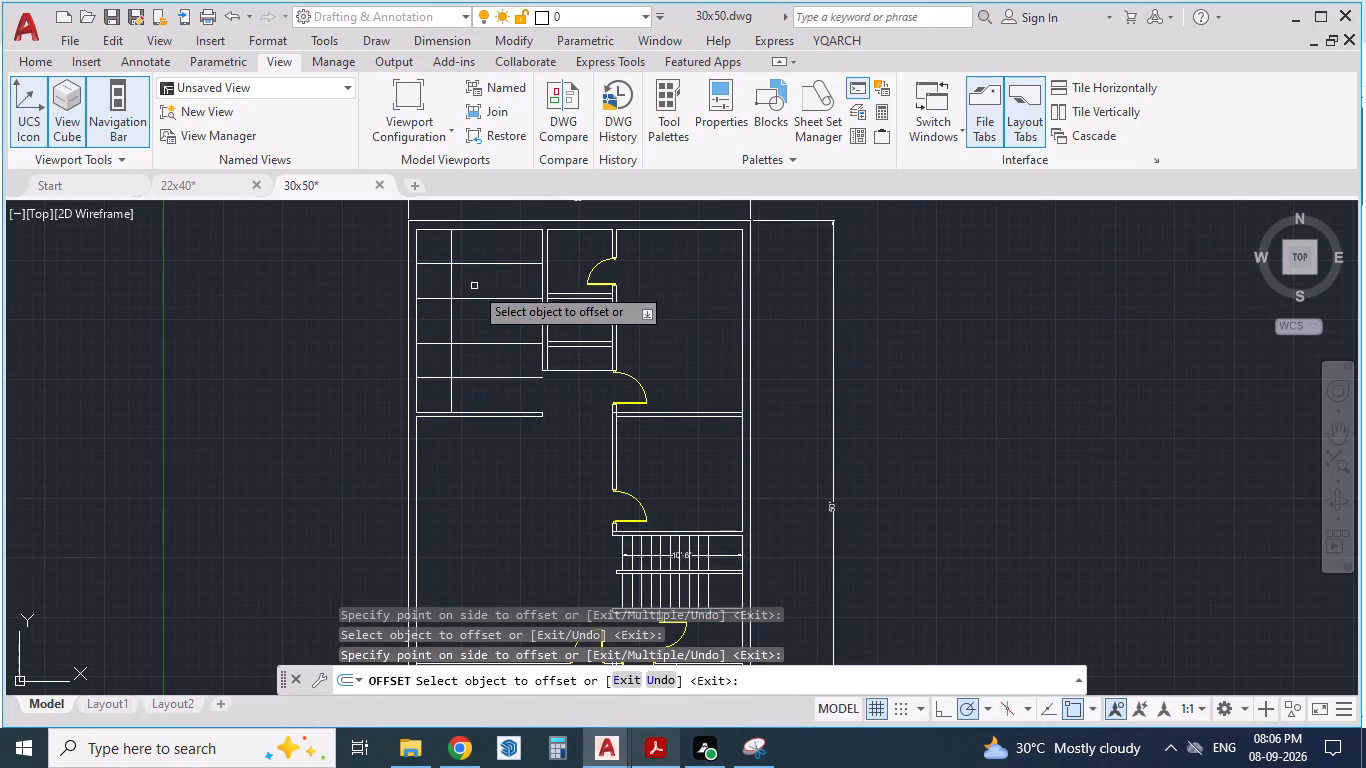
{"action": "scroll", "coordinate": [476, 349], "scroll_direction": "up", "scroll_amount": 1}
{"action": "key", "text": "Escape"}
{"action": "key", "text": "Escape"}
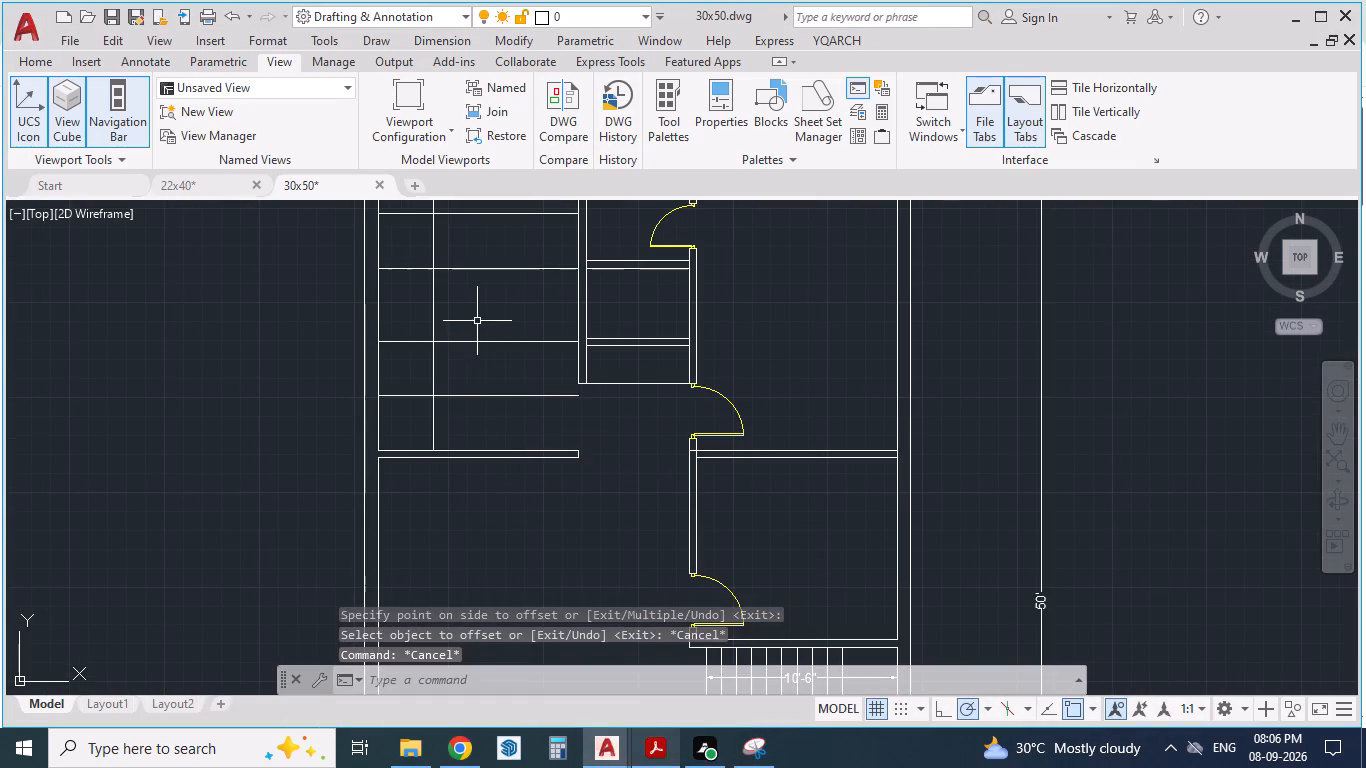
Delete the two extra horizontal offset lines in the lower half of the kitchen.
{"action": "left_click_drag", "start_coordinate": [477, 321], "coordinate": [477, 334]}
{"action": "left_click", "coordinate": [467, 406]}
{"action": "key", "text": "Delete"}
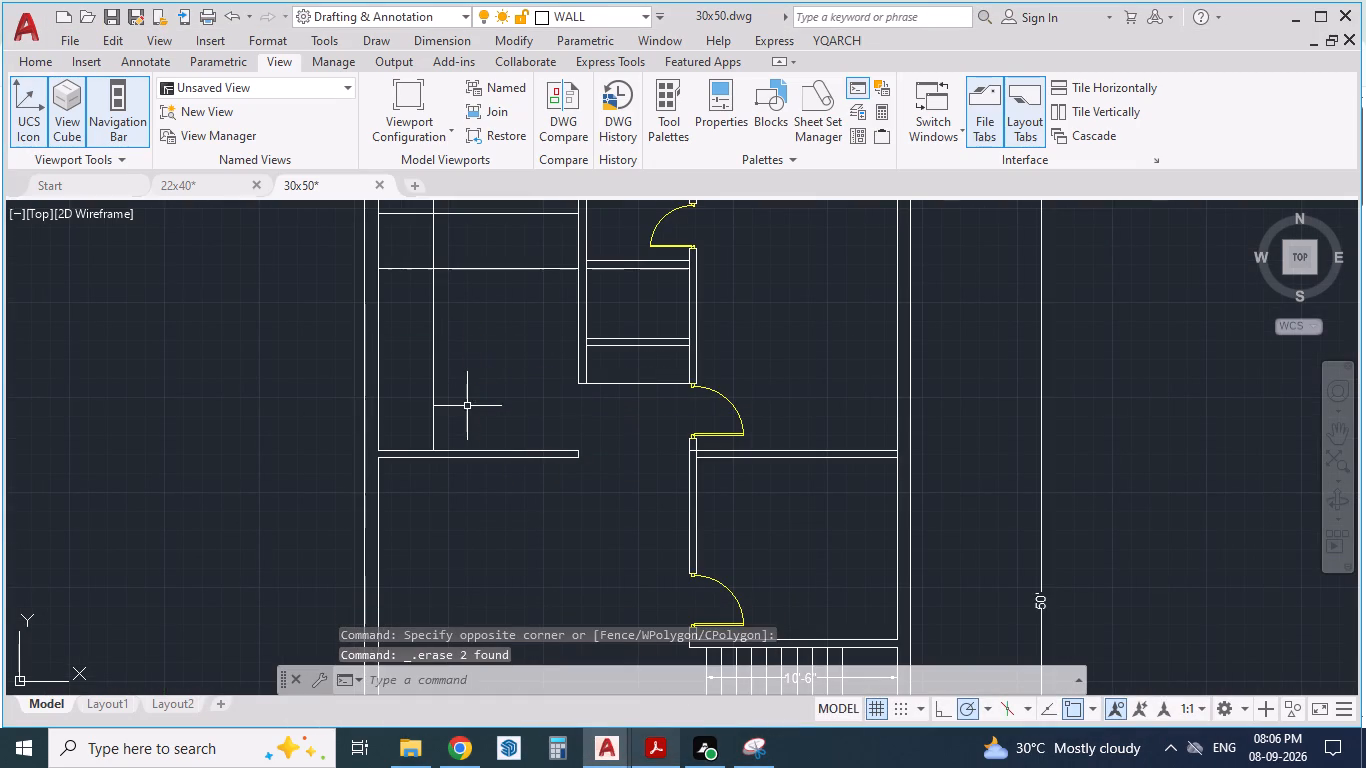
Trim the crossing offset lines into one L-shaped counter edge in the kitchen's upper outer corner and save the drawing.
{"action": "type", "text": "TR"}
{"action": "key", "text": "Return"}
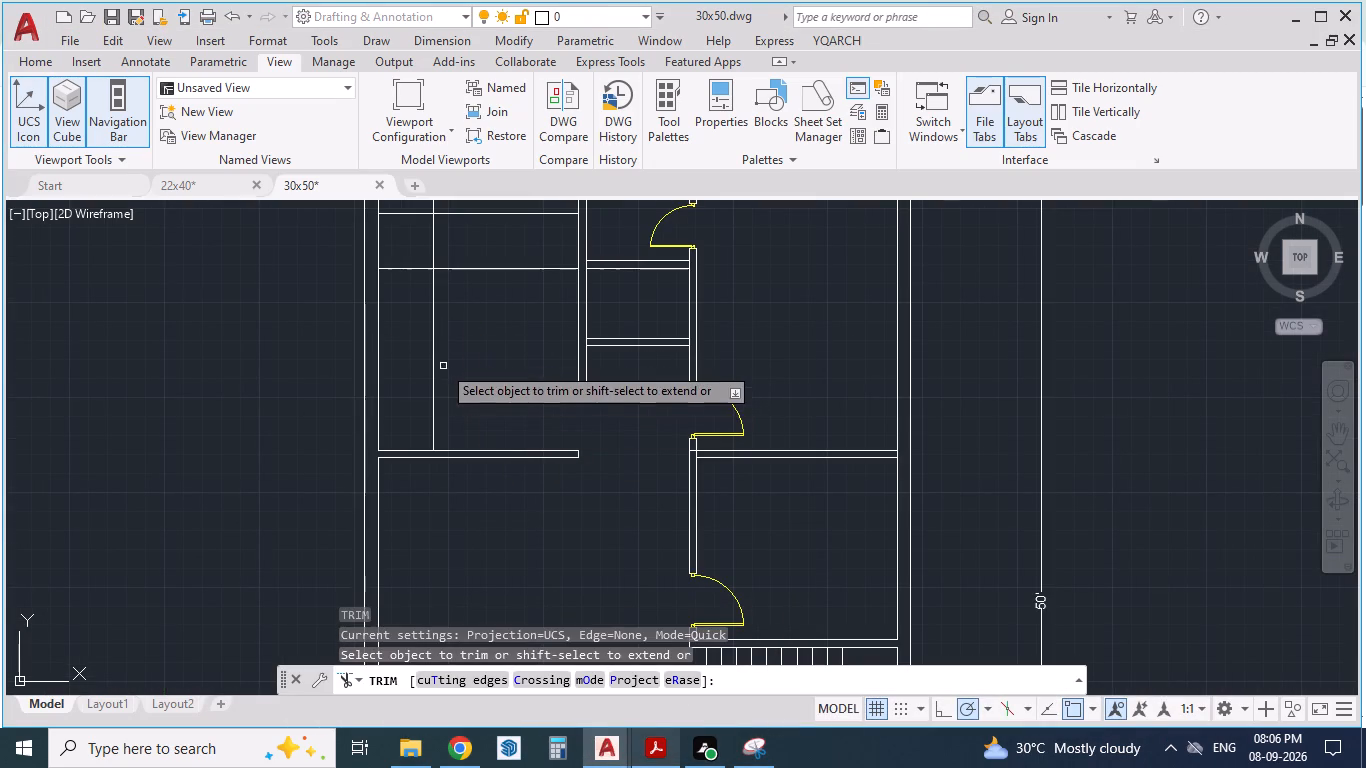
{"action": "left_click", "coordinate": [431, 363]}
{"action": "left_click", "coordinate": [467, 265]}
{"action": "left_click", "coordinate": [483, 271]}
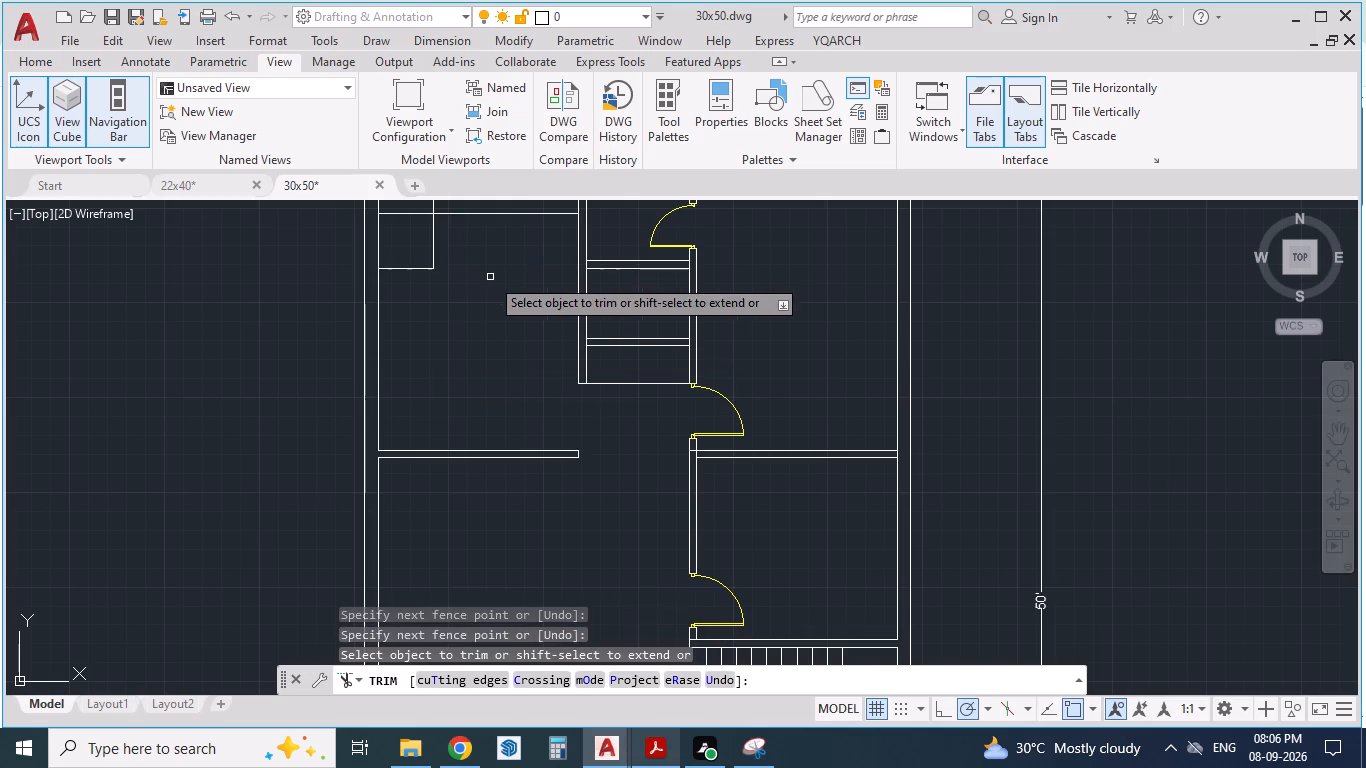
{"action": "scroll", "coordinate": [453, 341], "scroll_direction": "down", "scroll_amount": 1}
{"action": "left_click", "coordinate": [428, 262]}
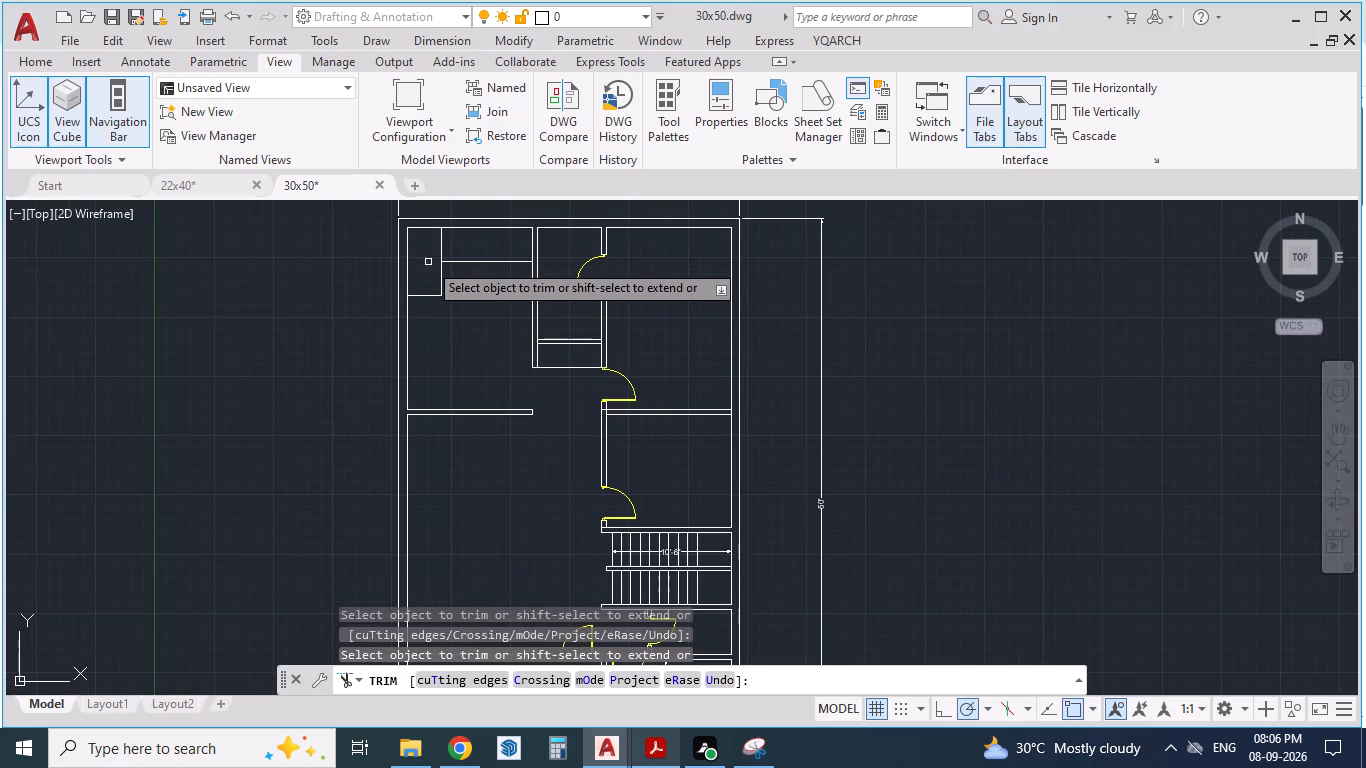
{"action": "left_click", "coordinate": [440, 256]}
{"action": "key", "text": "Escape"}
{"action": "key", "text": "Escape"}
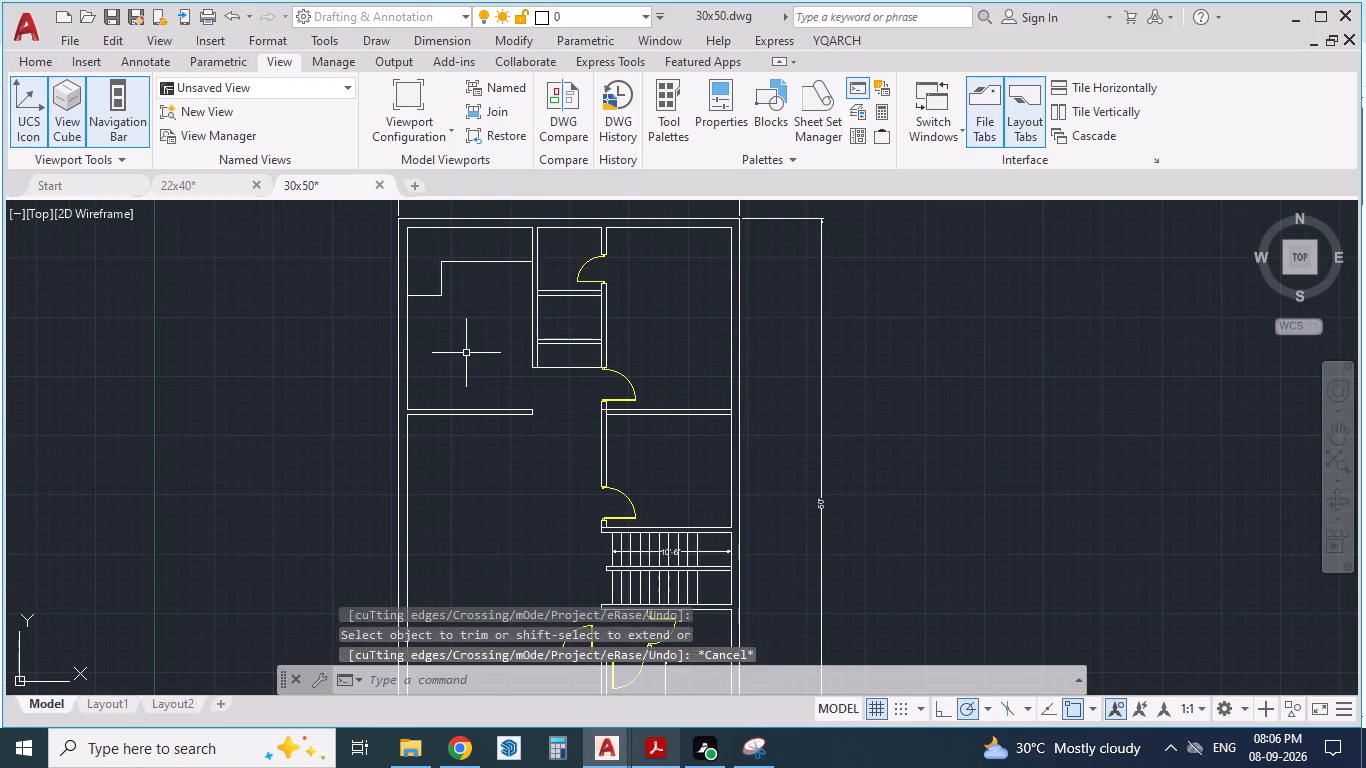
{"action": "key", "text": "ctrl+s"}
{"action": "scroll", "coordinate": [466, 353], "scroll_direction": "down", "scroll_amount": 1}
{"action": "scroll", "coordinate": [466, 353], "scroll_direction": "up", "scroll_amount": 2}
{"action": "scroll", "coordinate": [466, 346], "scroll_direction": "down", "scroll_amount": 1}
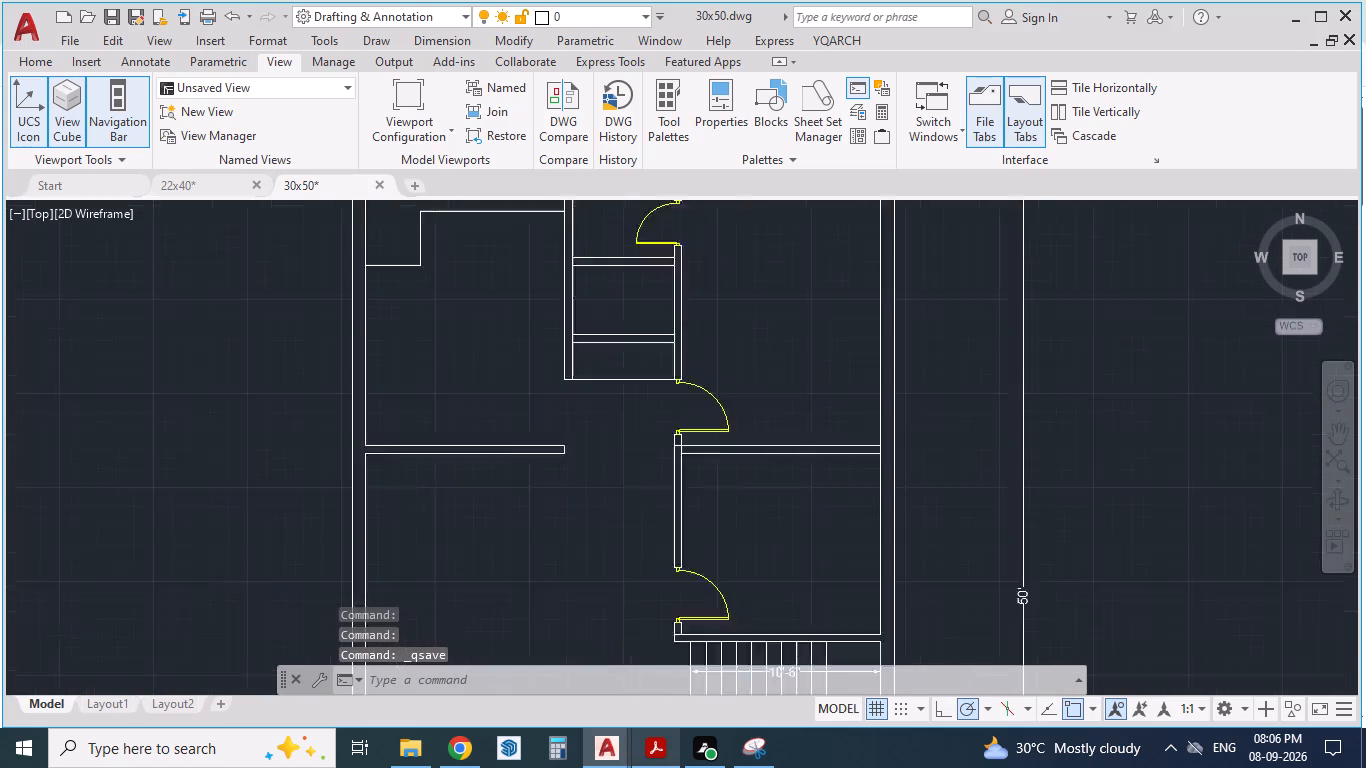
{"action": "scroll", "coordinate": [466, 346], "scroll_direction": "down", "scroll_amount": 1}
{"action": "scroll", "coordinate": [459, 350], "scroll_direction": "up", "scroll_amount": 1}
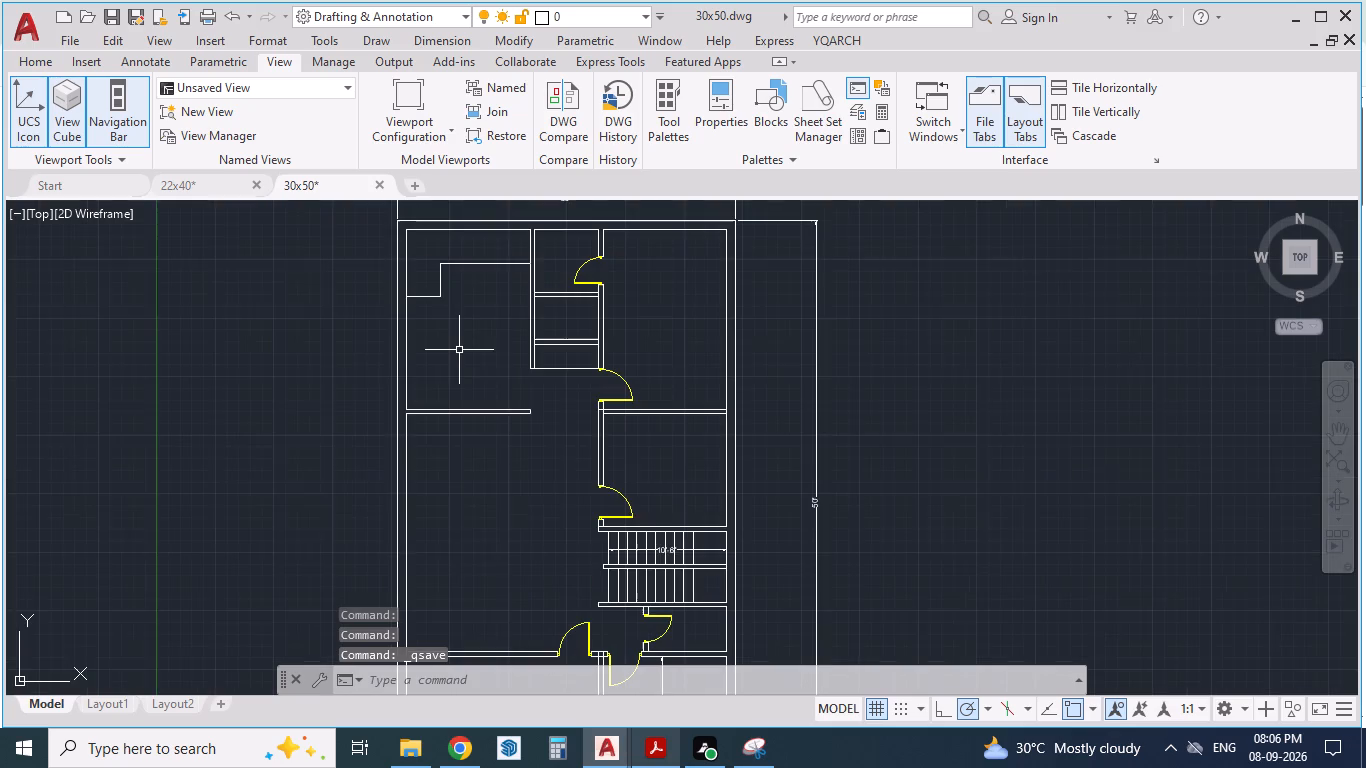
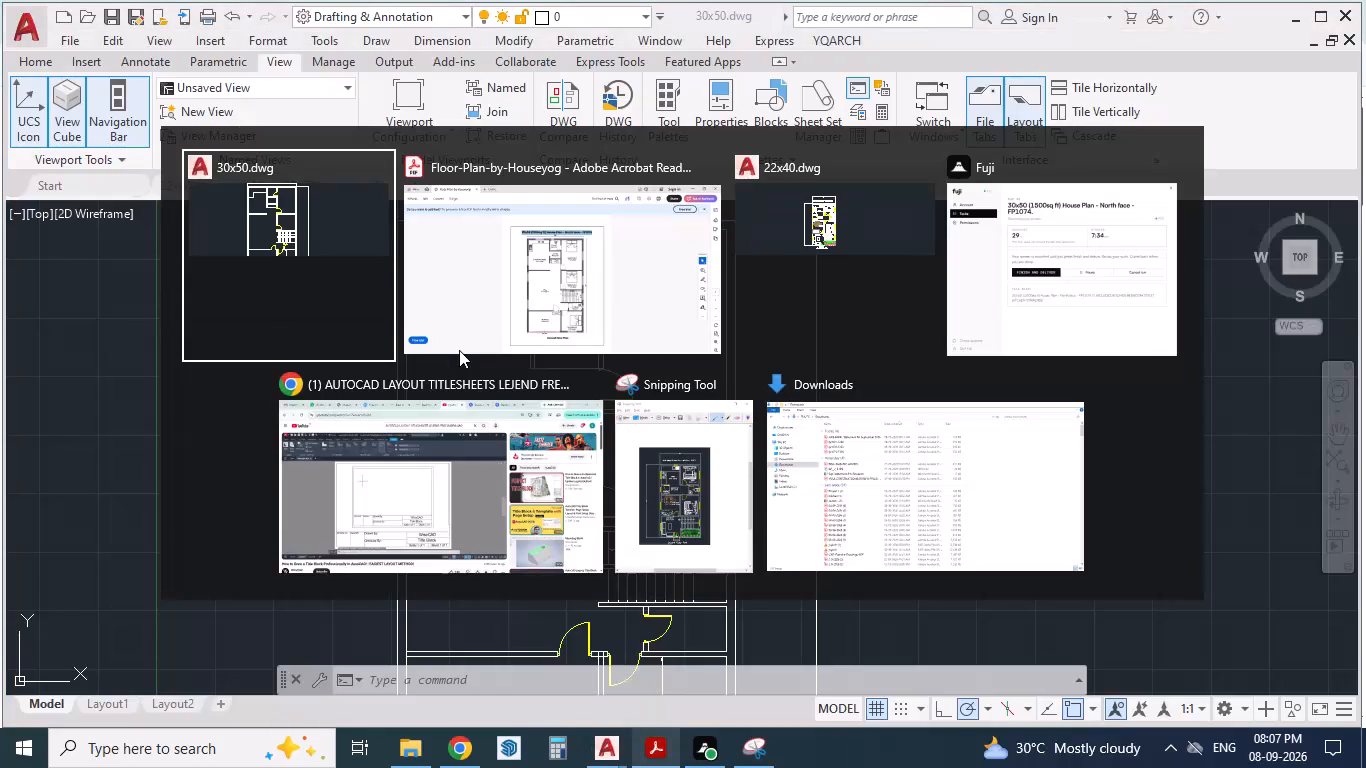
Open two 48" wide windows with 7.874" piers in the left outer wall, one on each side of the kitchen/hall partition, checking the PDF plan.
{"action": "key", "text": "alt+Tab"}
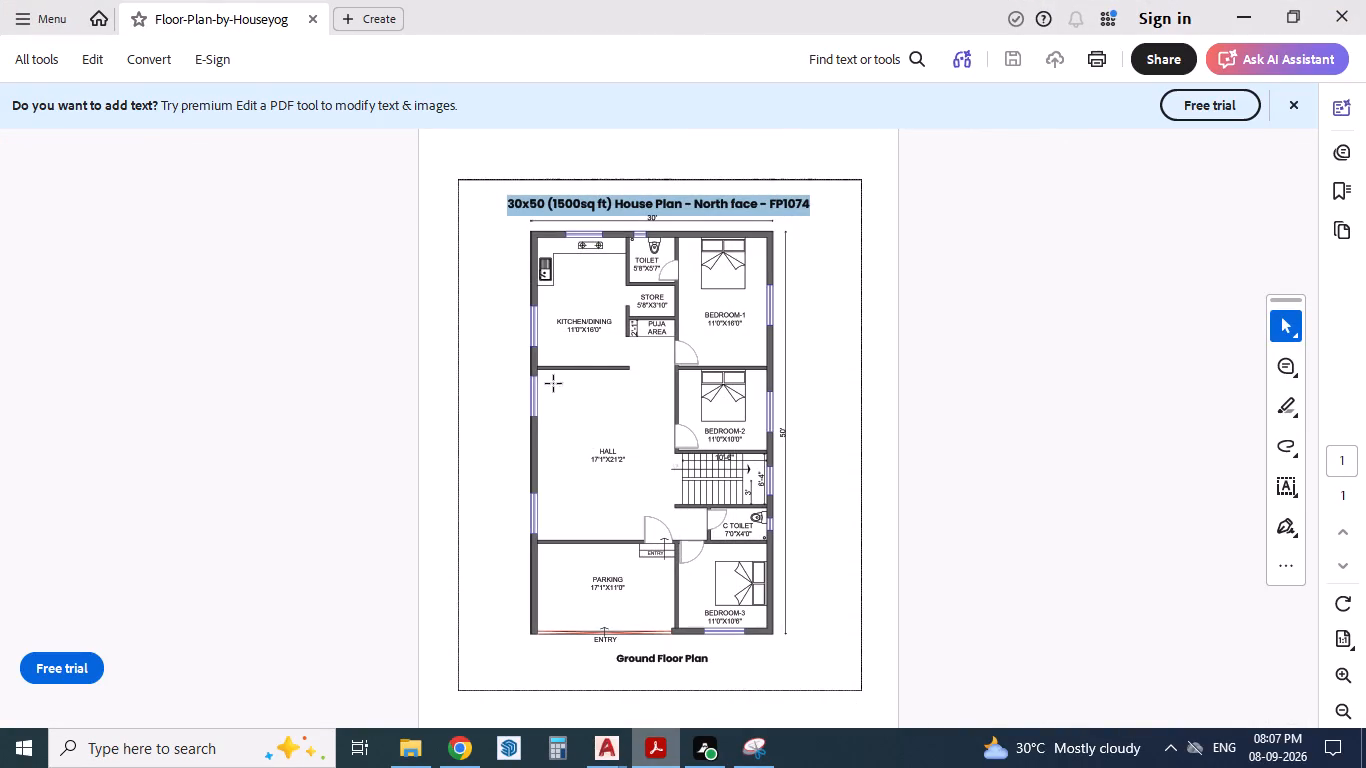
{"action": "key", "text": "alt+Tab"}
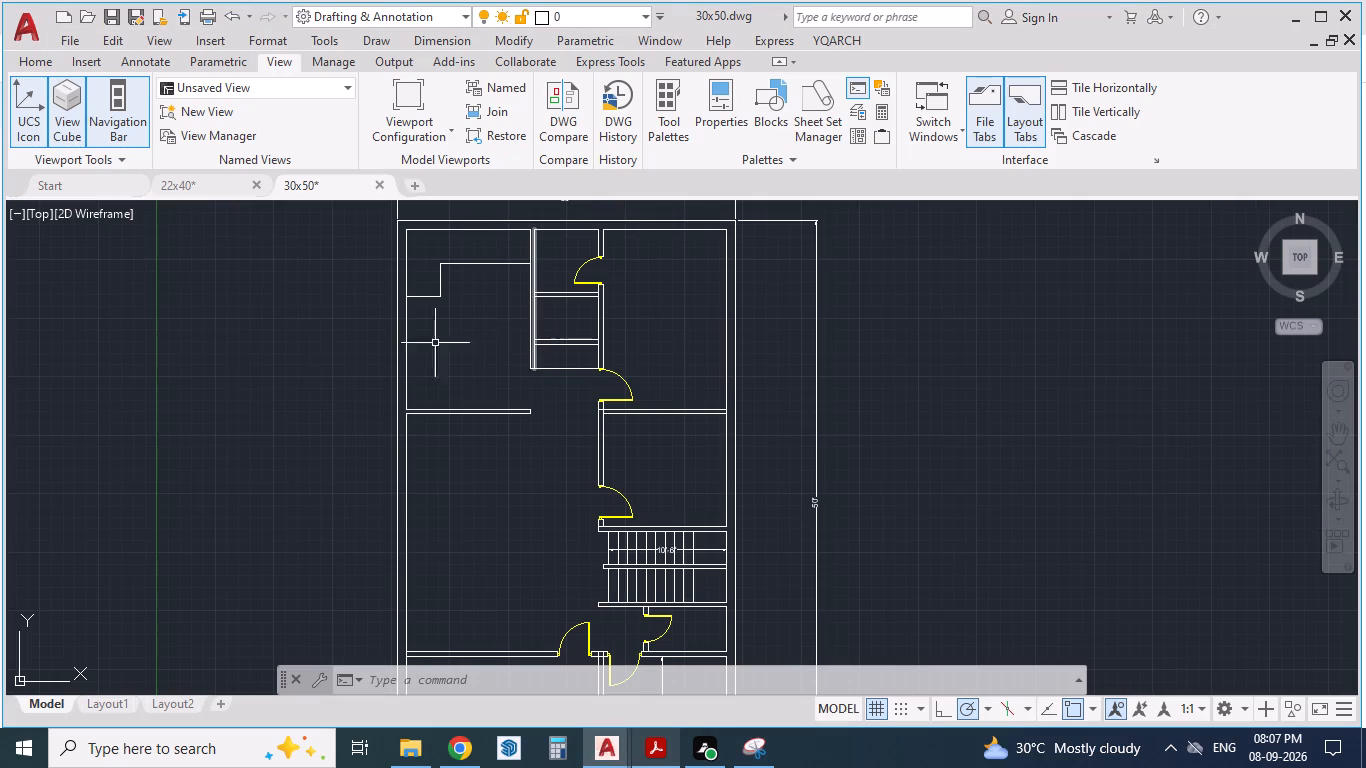
{"action": "scroll", "coordinate": [435, 343], "scroll_direction": "up", "scroll_amount": 1}
{"action": "scroll", "coordinate": [467, 341], "scroll_direction": "down", "scroll_amount": 2}
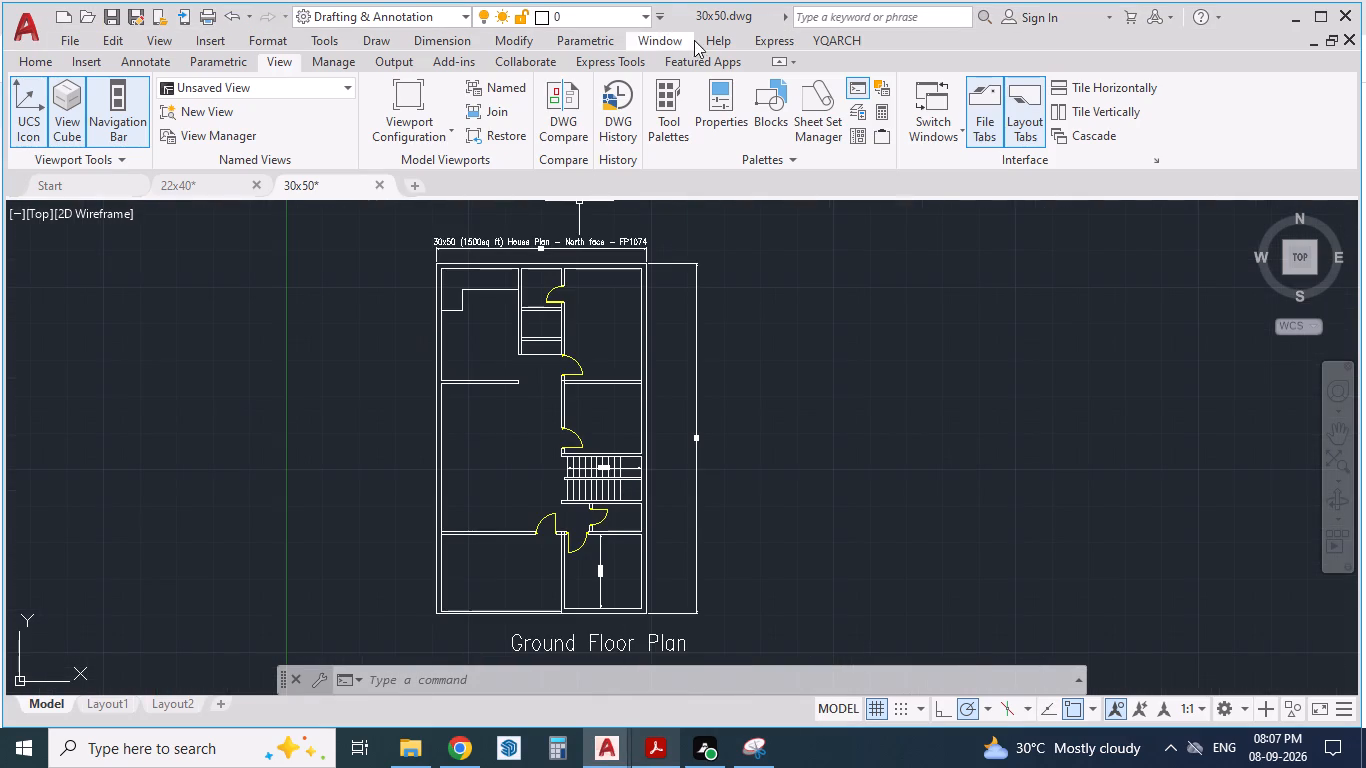
{"action": "left_click", "coordinate": [814, 36]}
{"action": "left_click", "coordinate": [872, 112]}
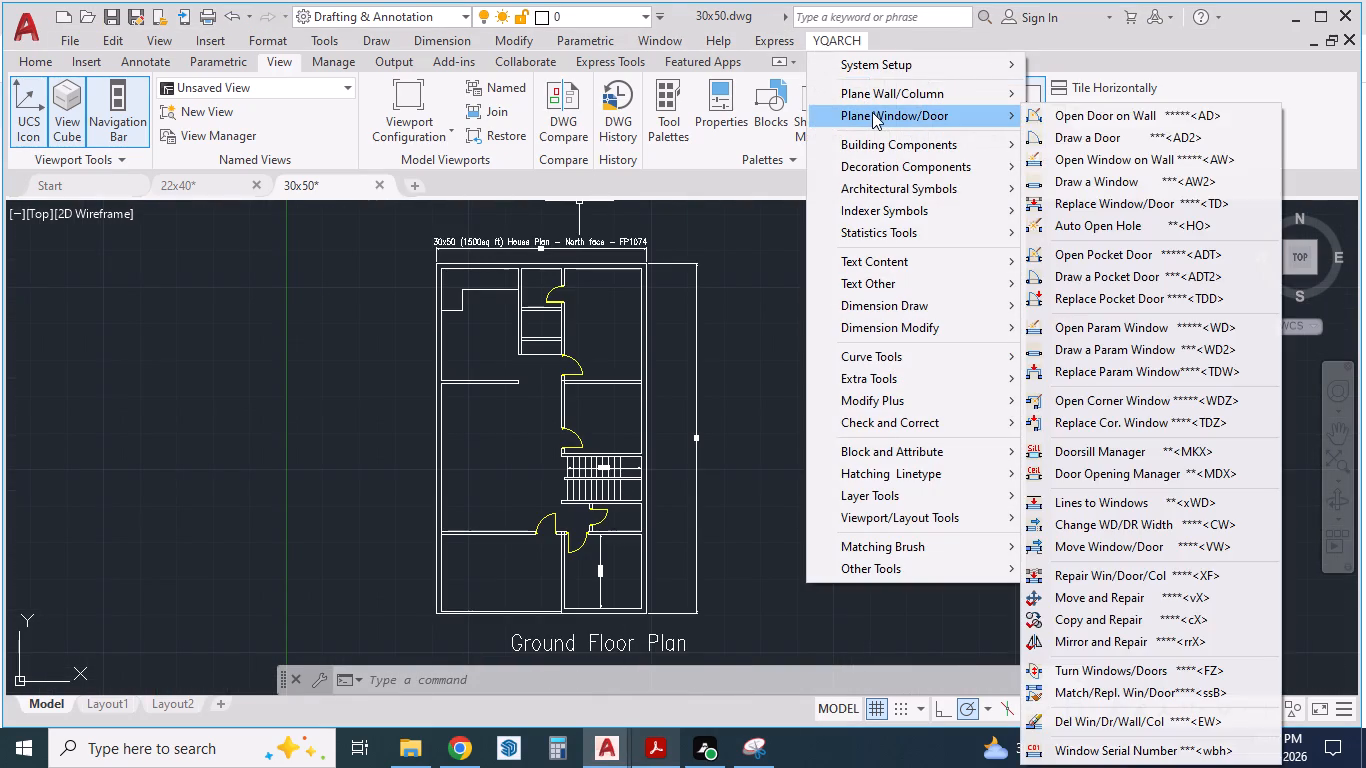
{"action": "left_click", "coordinate": [1092, 156]}
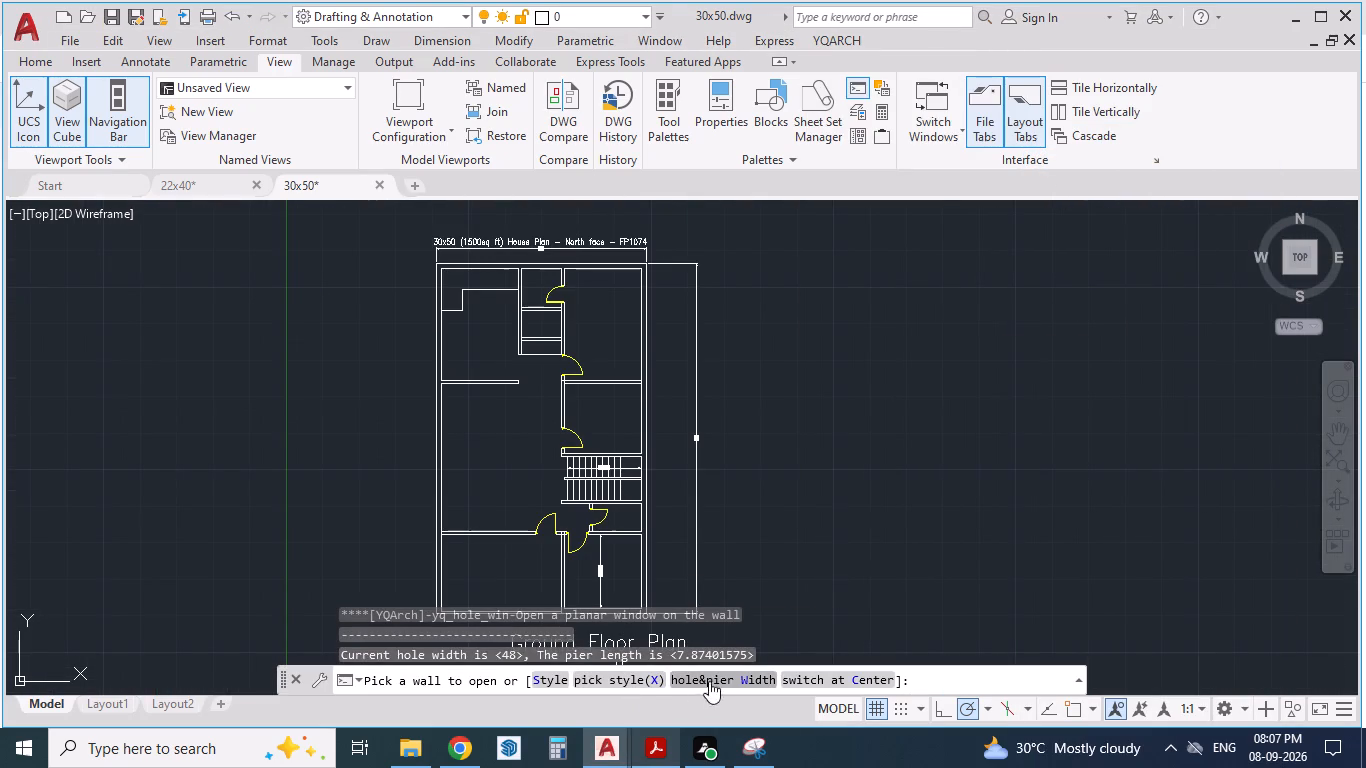
{"action": "left_click", "coordinate": [709, 684]}
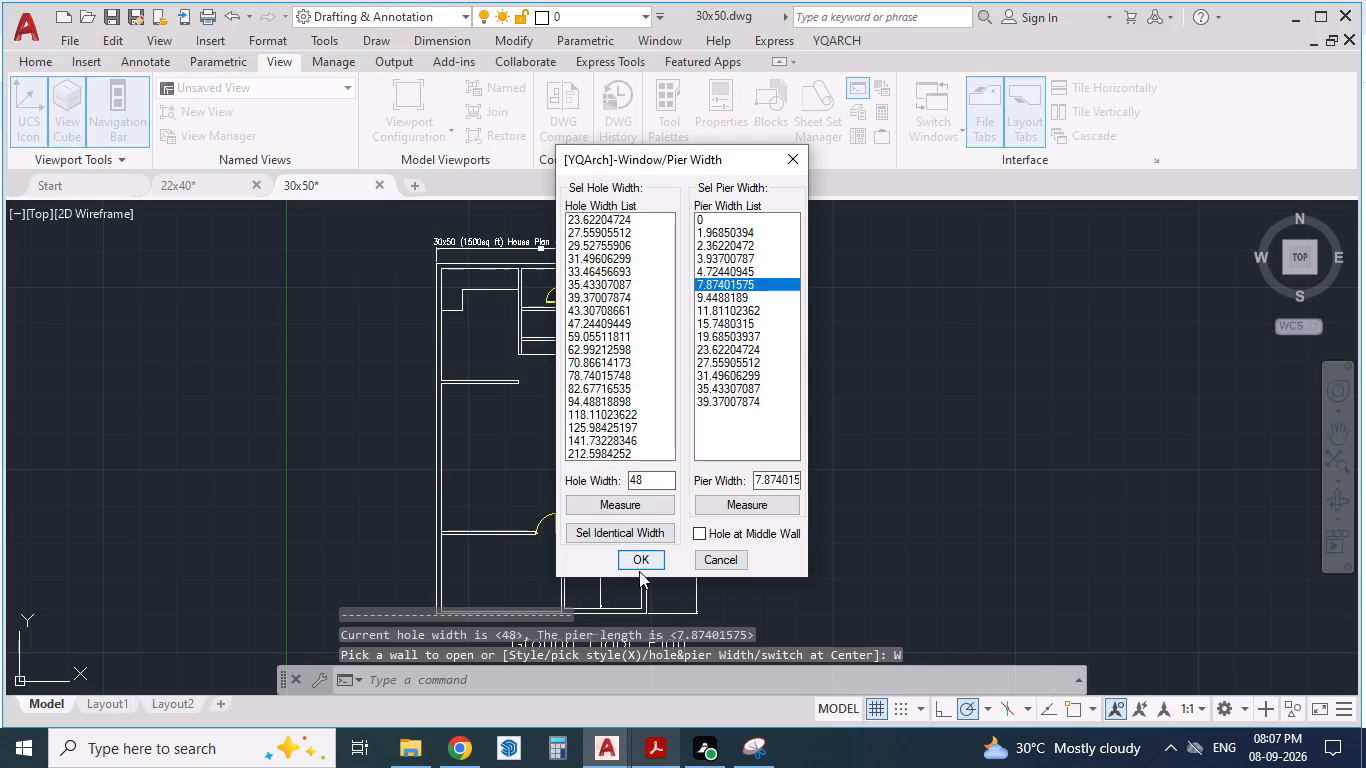
{"action": "left_click", "coordinate": [639, 571]}
{"action": "left_click", "coordinate": [640, 558]}
{"action": "scroll", "coordinate": [451, 372], "scroll_direction": "up", "scroll_amount": 1}
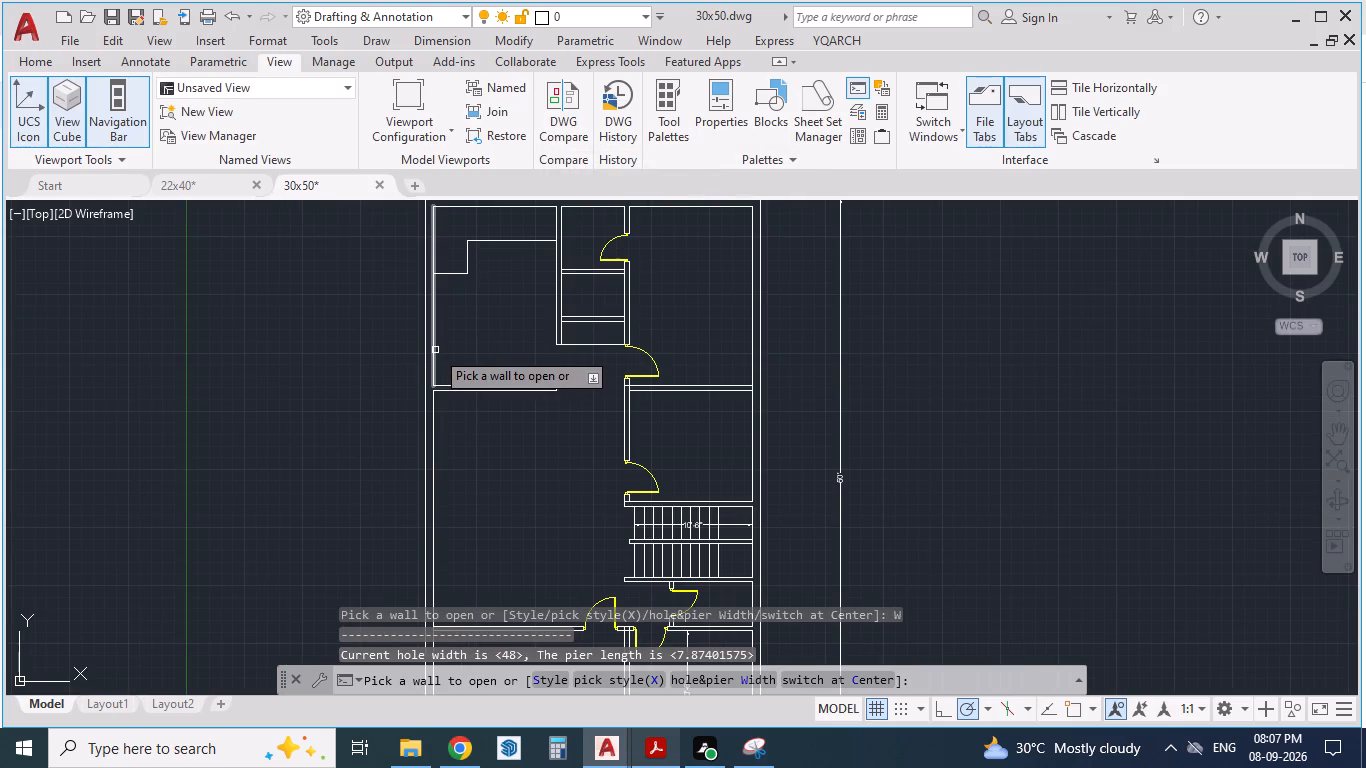
{"action": "left_click", "coordinate": [435, 351]}
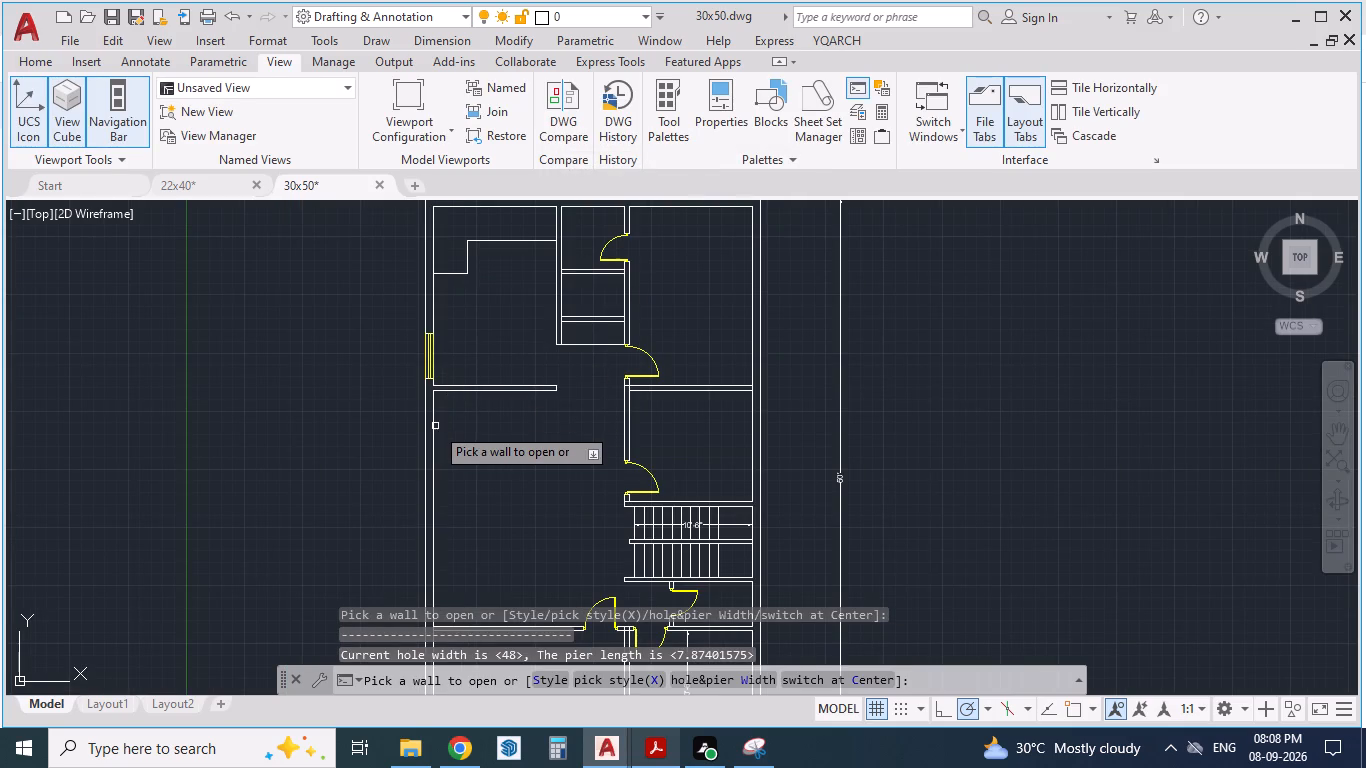
{"action": "left_click", "coordinate": [434, 425]}
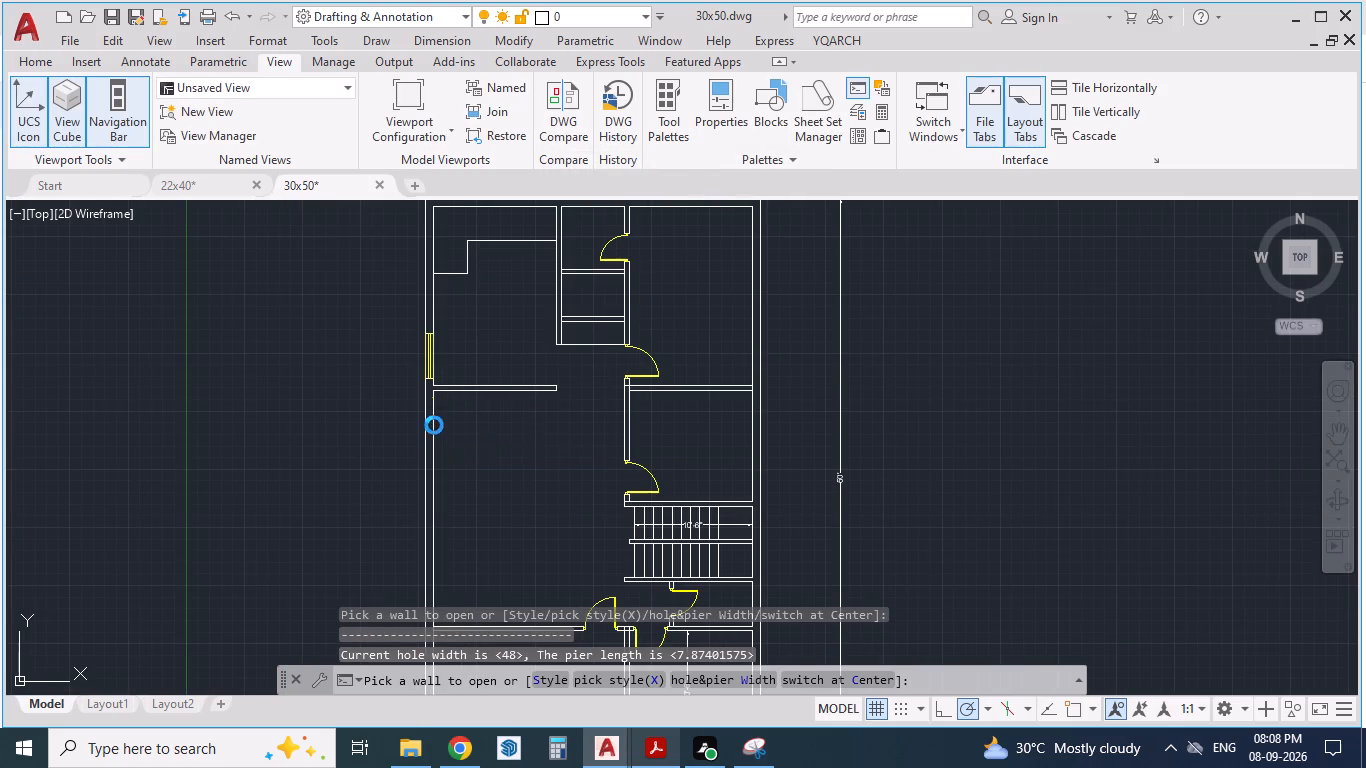
{"action": "left_click", "coordinate": [648, 745]}
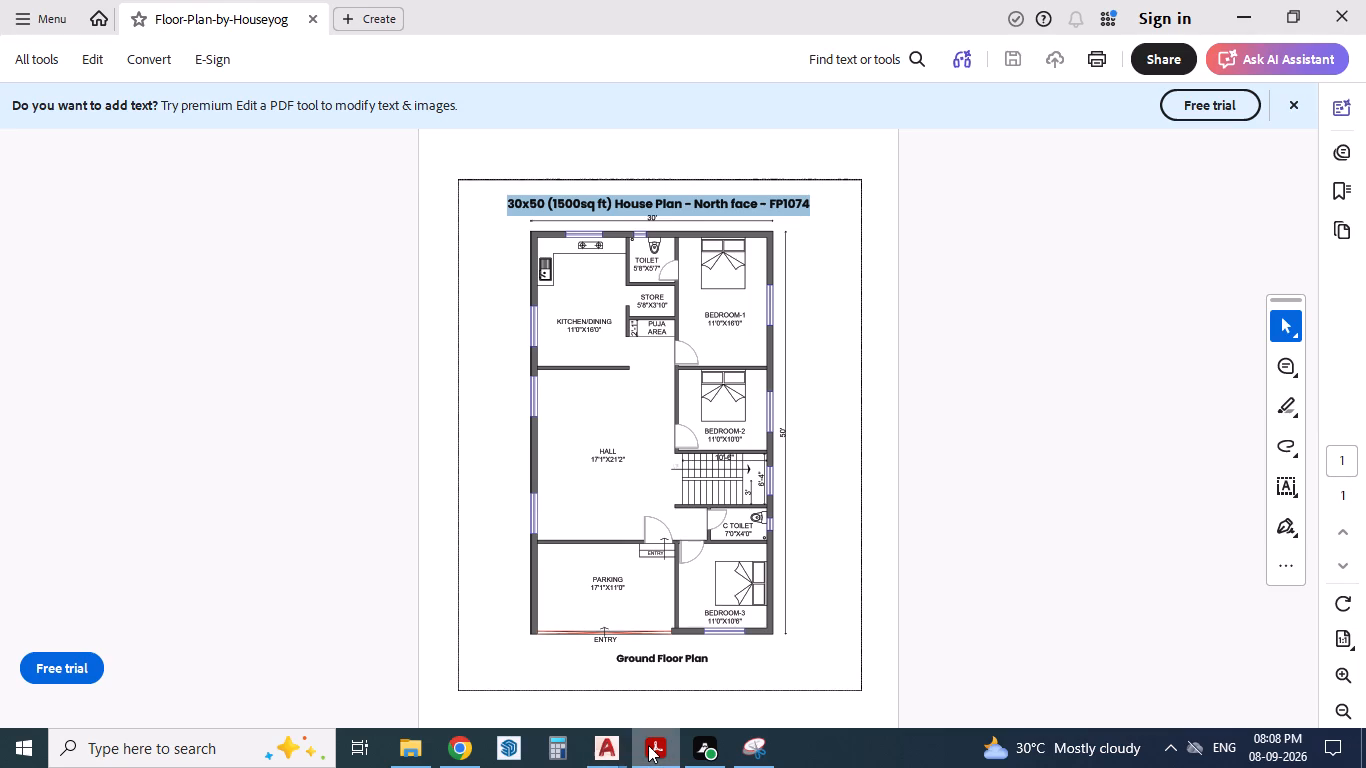
{"action": "left_click", "coordinate": [648, 745]}
{"action": "scroll", "coordinate": [390, 316], "scroll_direction": "up", "scroll_amount": 1}
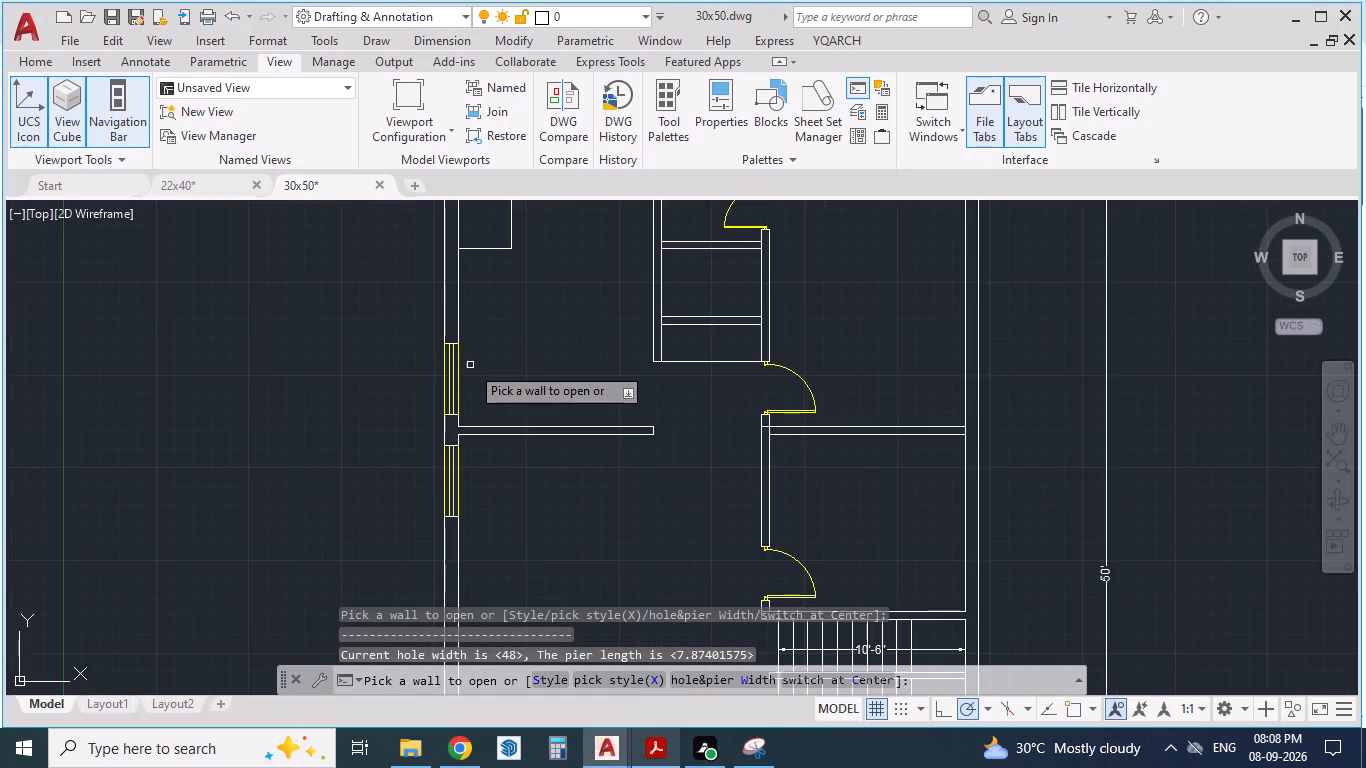
{"action": "scroll", "coordinate": [470, 365], "scroll_direction": "up", "scroll_amount": 1}
{"action": "key", "text": "Escape"}
{"action": "key", "text": "Escape"}
Move the kitchen window about 1'-6" up along the outer wall, away from the kitchen/hall partition.
{"action": "scroll", "coordinate": [426, 338], "scroll_direction": "up", "scroll_amount": 1}
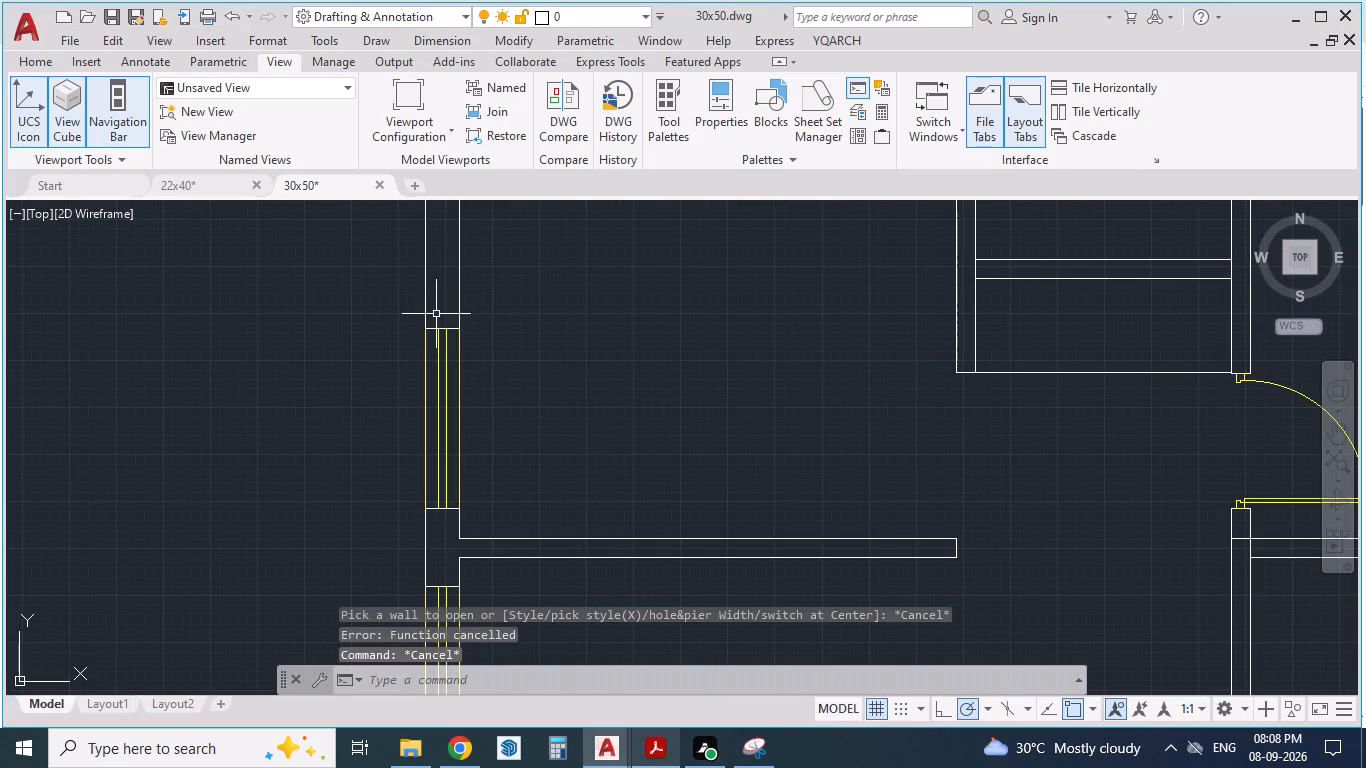
{"action": "left_click", "coordinate": [436, 314]}
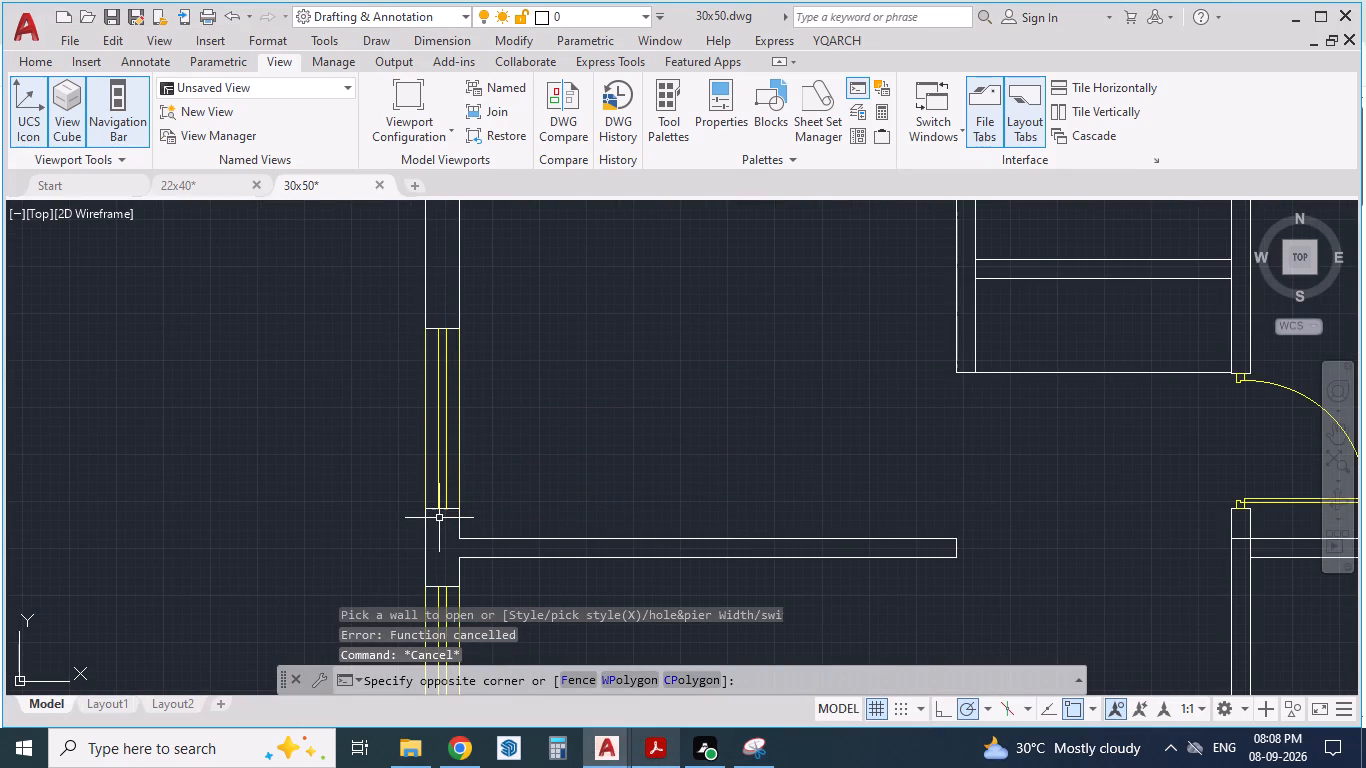
{"action": "left_click", "coordinate": [439, 518]}
{"action": "left_click", "coordinate": [439, 518]}
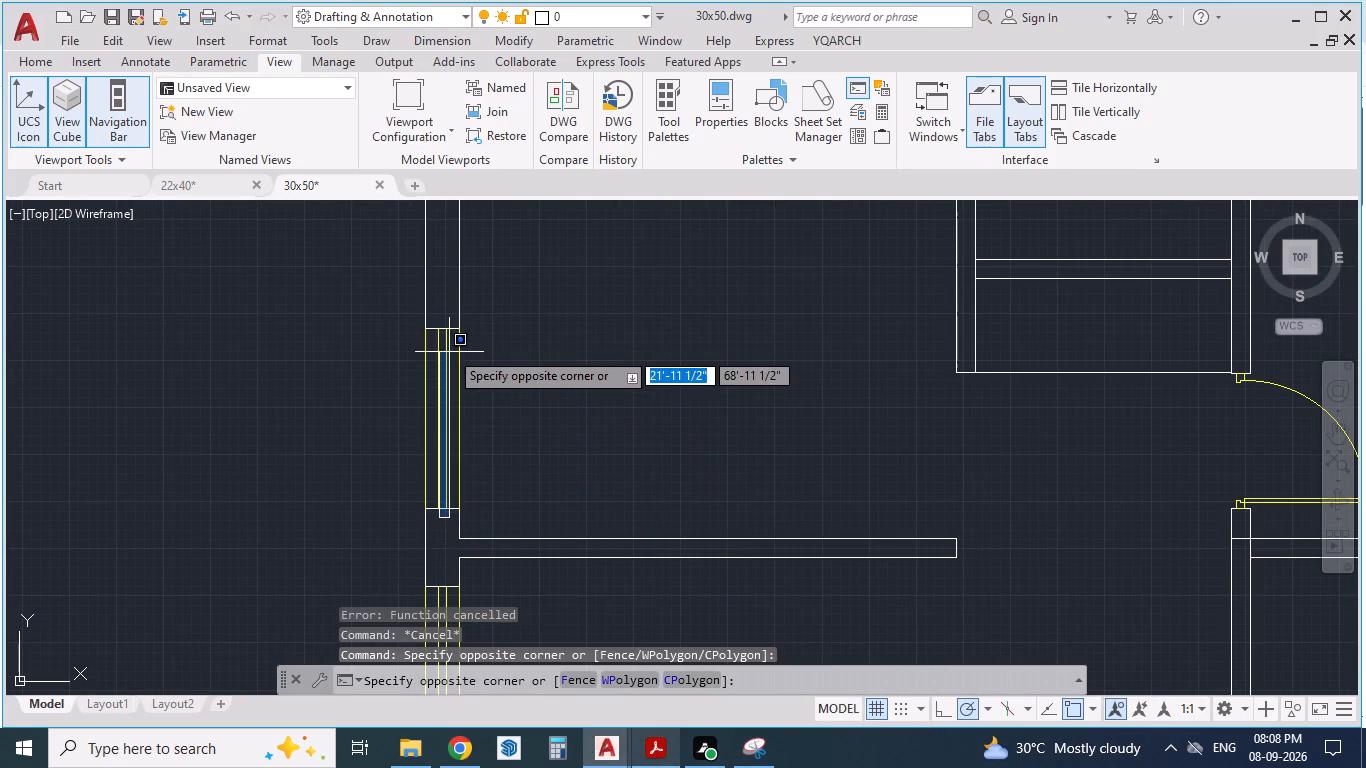
{"action": "left_click", "coordinate": [433, 319]}
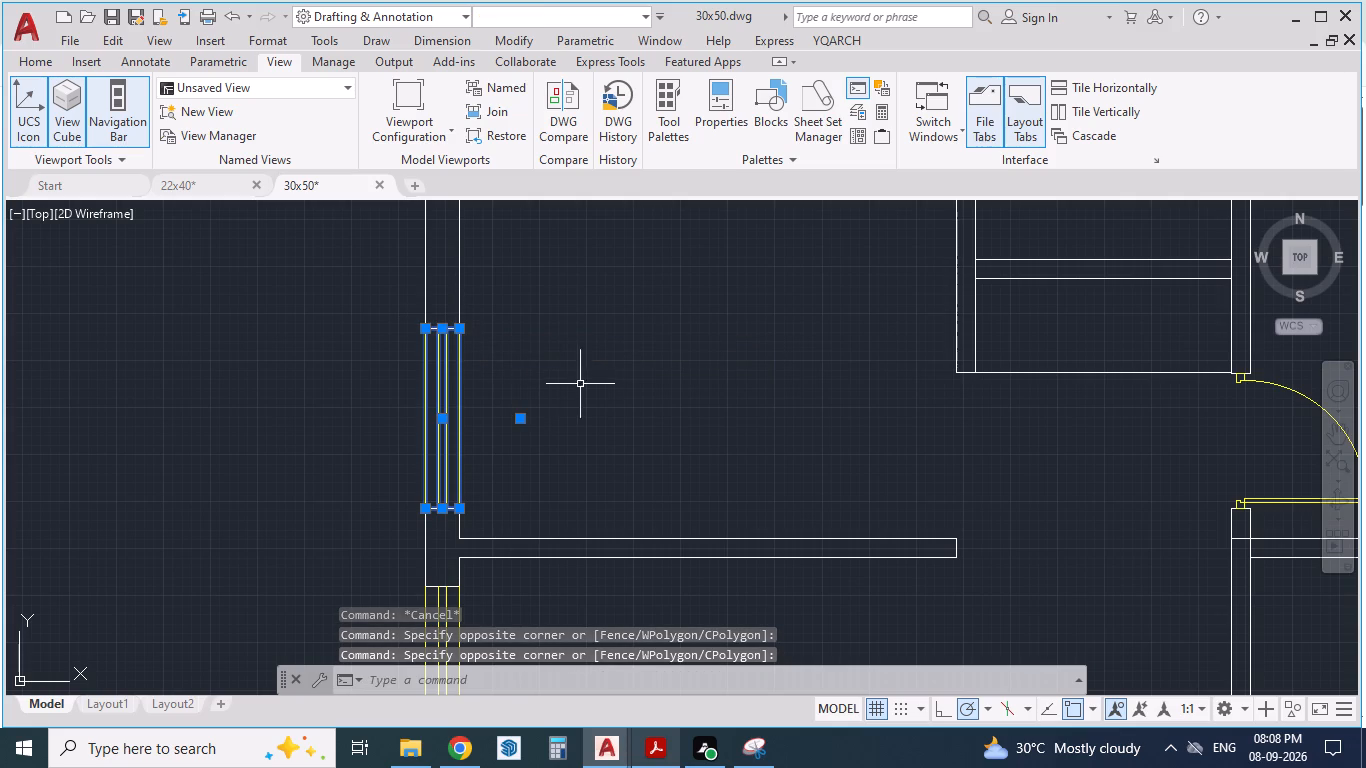
{"action": "key", "text": "m"}
{"action": "key", "text": "Return"}
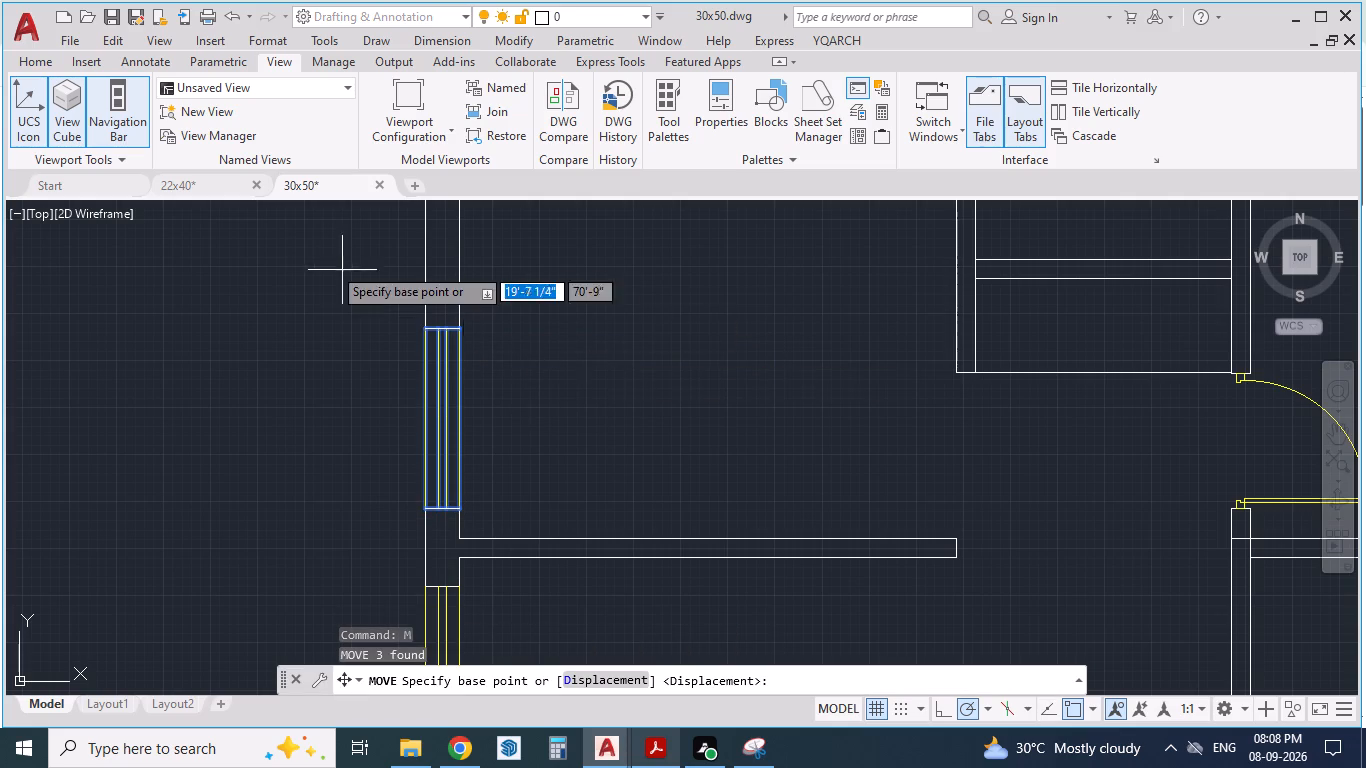
{"action": "scroll", "coordinate": [423, 377], "scroll_direction": "down", "scroll_amount": 2}
{"action": "scroll", "coordinate": [436, 349], "scroll_direction": "up", "scroll_amount": 2}
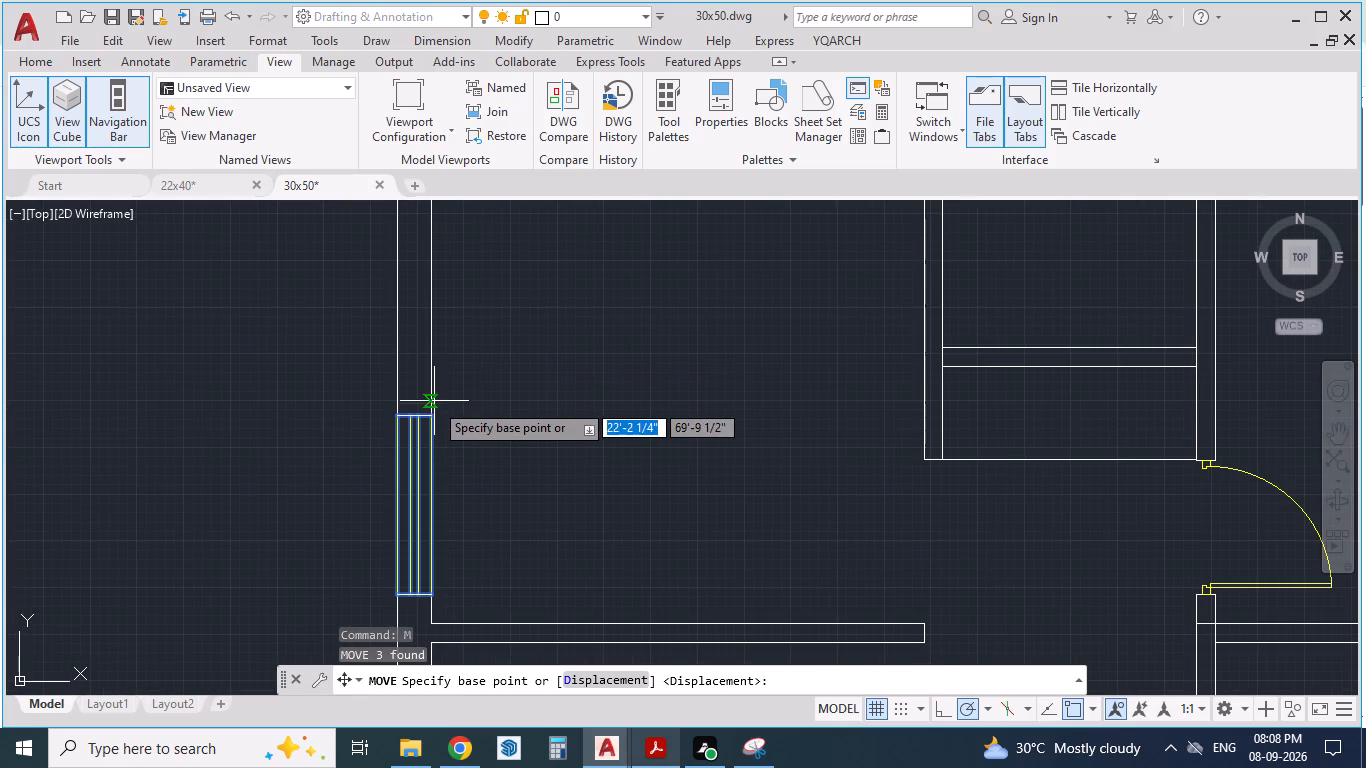
{"action": "left_click_drag", "start_coordinate": [435, 414], "coordinate": [428, 353]}
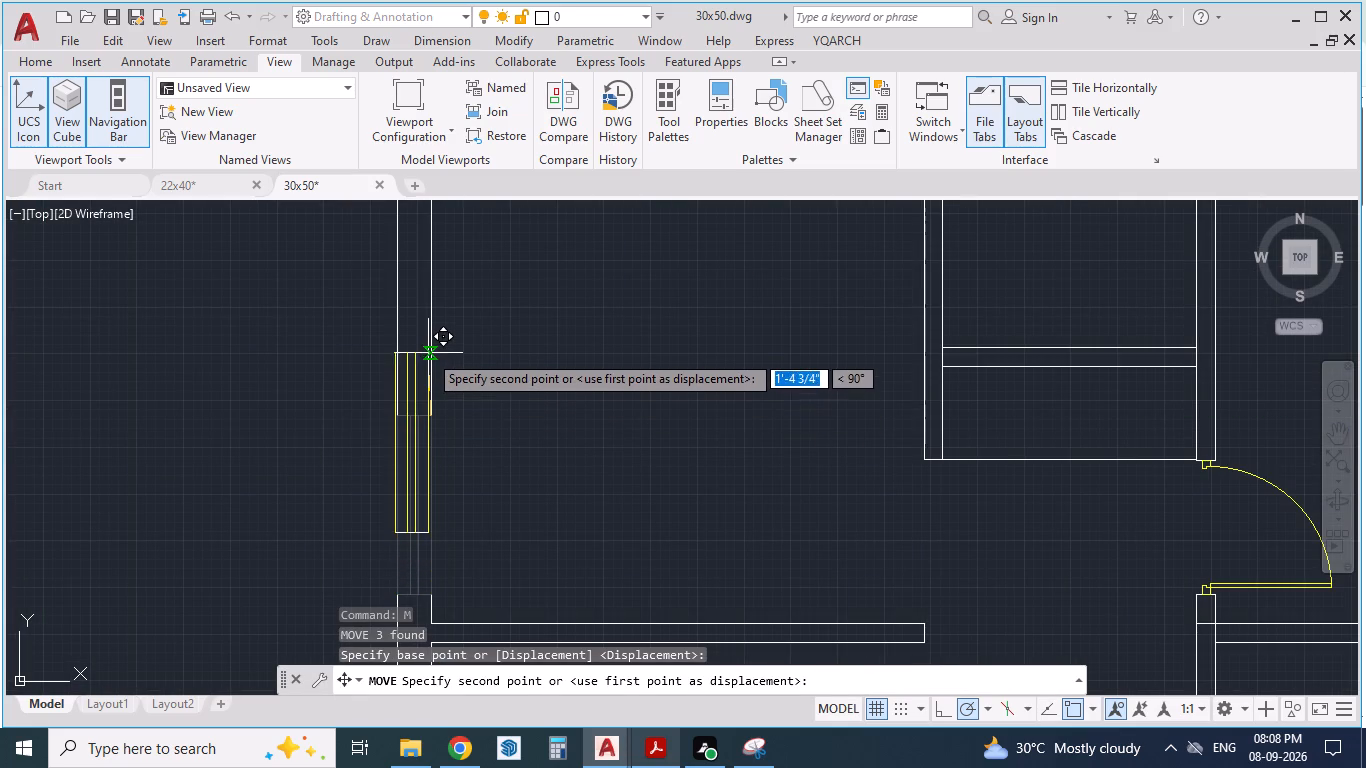
{"action": "left_click_drag", "start_coordinate": [428, 353], "coordinate": [434, 349]}
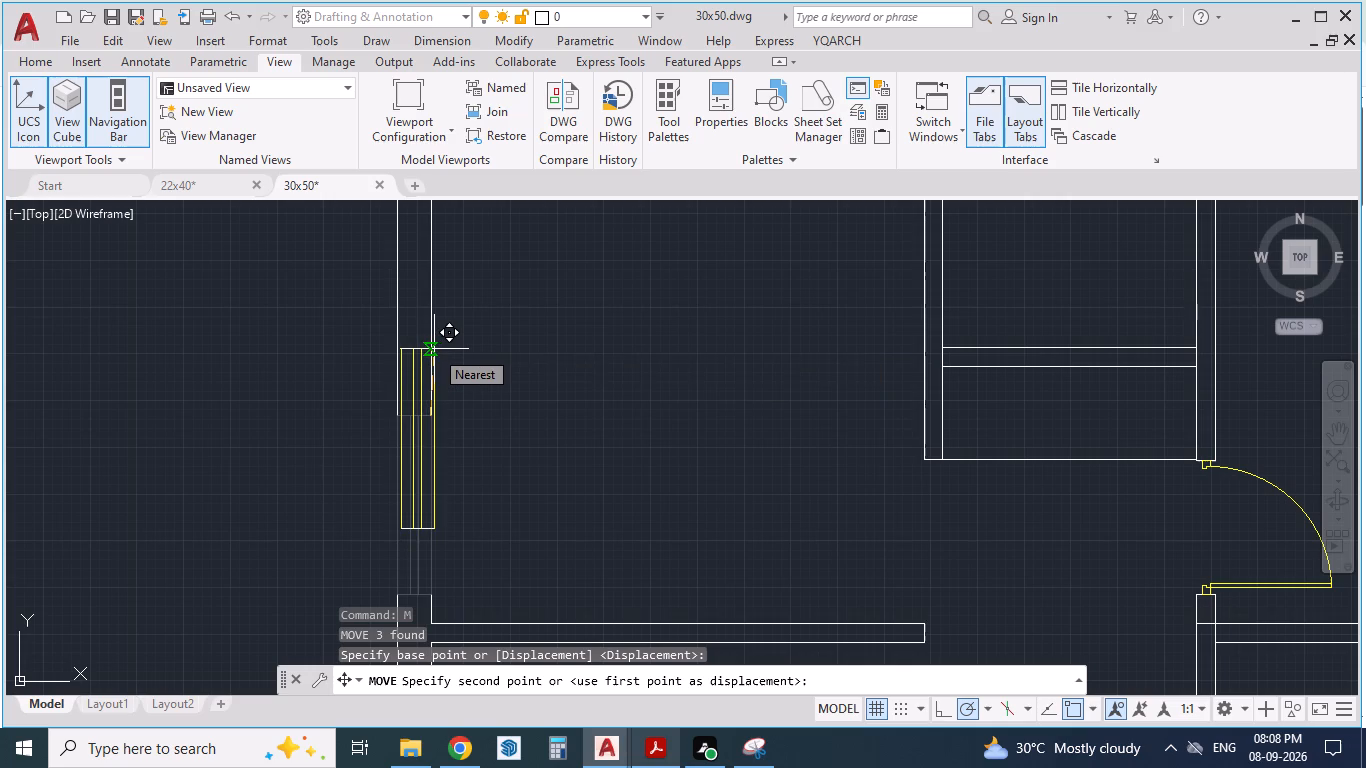
{"action": "left_click_drag", "start_coordinate": [434, 349], "coordinate": [383, 354]}
{"action": "scroll", "coordinate": [433, 348], "scroll_direction": "up", "scroll_amount": 4}
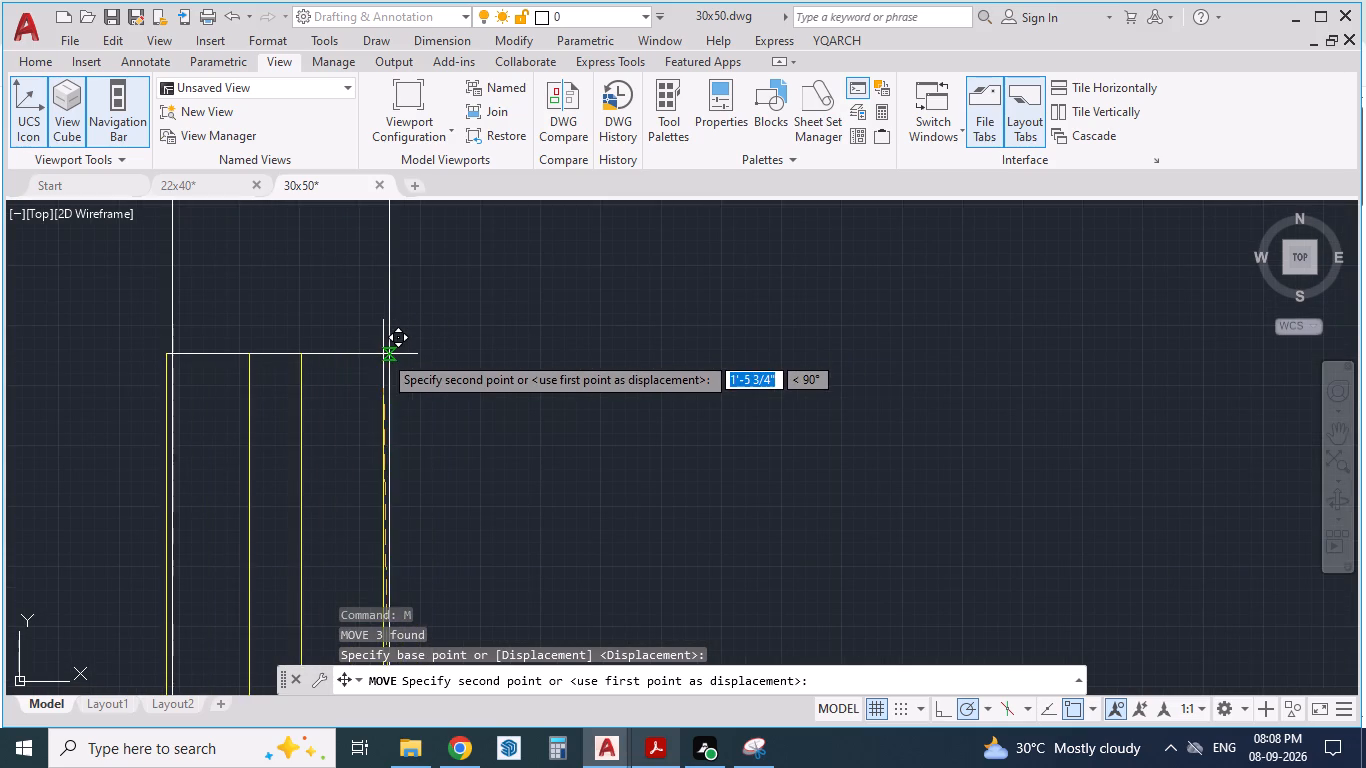
{"action": "left_click_drag", "start_coordinate": [383, 354], "coordinate": [391, 356]}
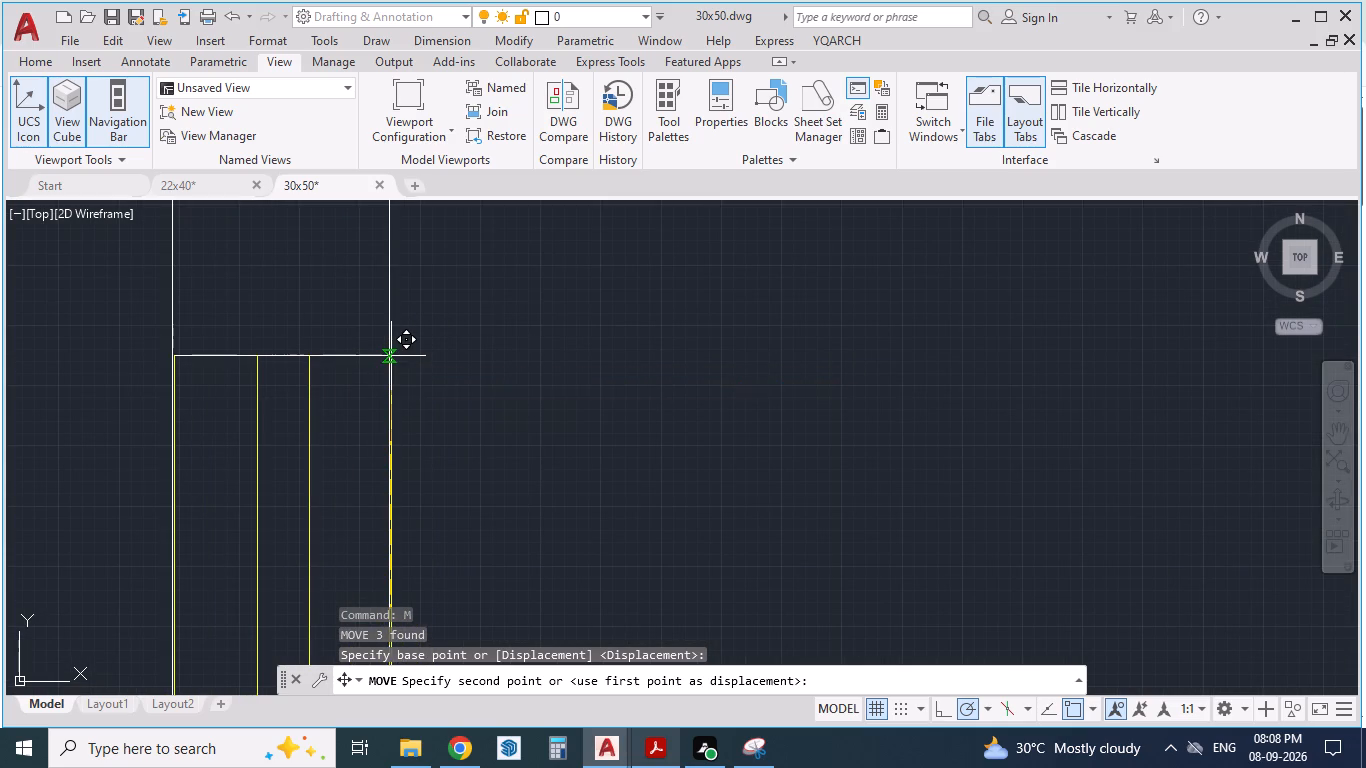
{"action": "left_click", "coordinate": [391, 356]}
{"action": "scroll", "coordinate": [458, 324], "scroll_direction": "down", "scroll_amount": 4}
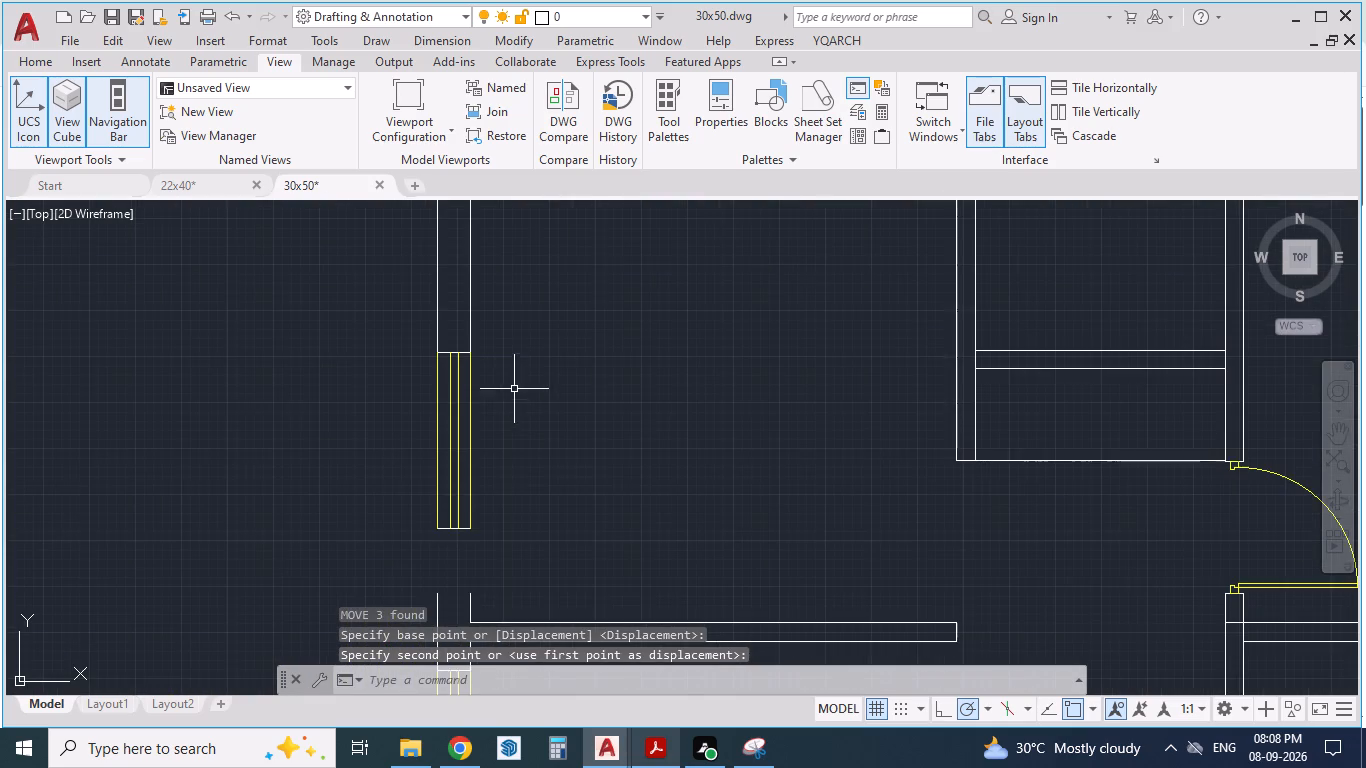
{"action": "key", "text": "Escape"}
{"action": "key", "text": "Escape"}
Extend both outer wall lines up to the lower end of the moved kitchen window to close the gap.
{"action": "scroll", "coordinate": [572, 411], "scroll_direction": "down", "scroll_amount": 2}
{"action": "key", "text": "e"}
{"action": "key", "text": "x"}
{"action": "key", "text": "Return"}
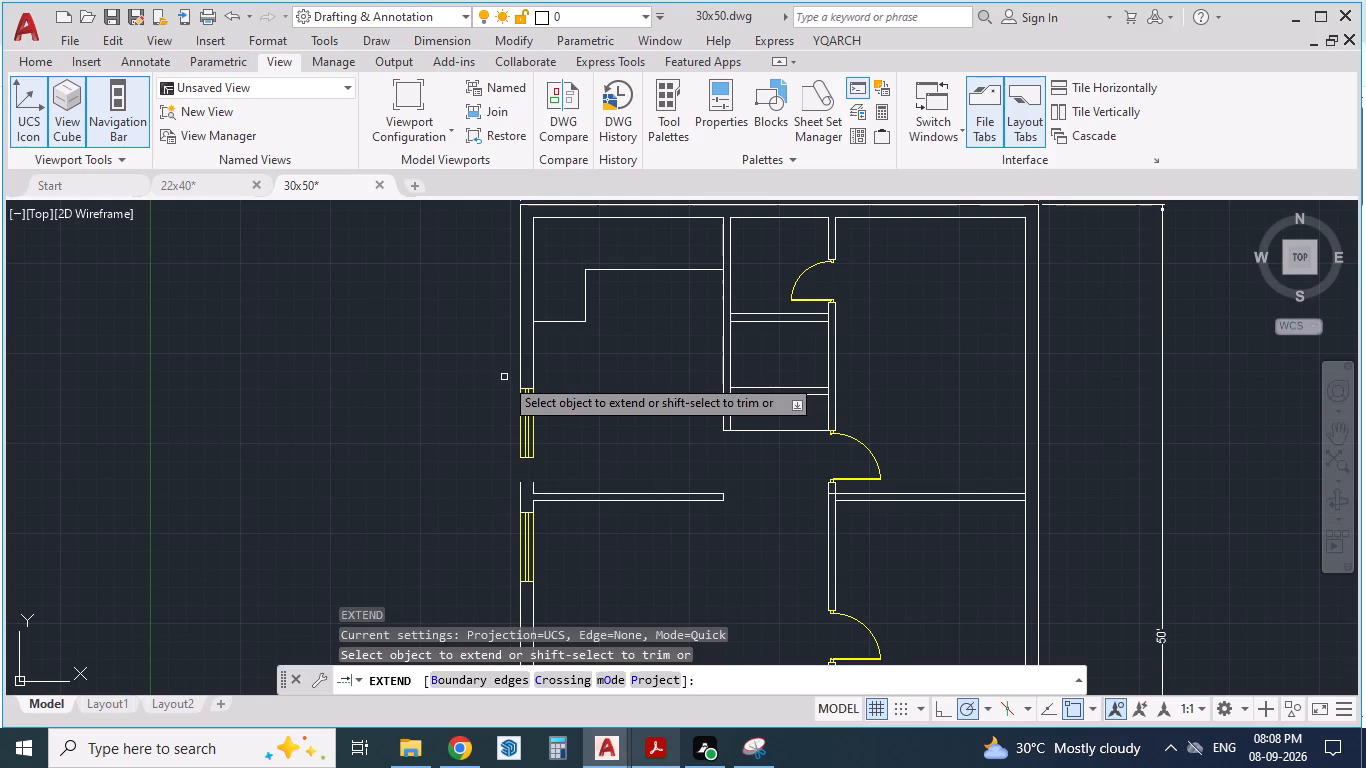
{"action": "scroll", "coordinate": [490, 484], "scroll_direction": "up", "scroll_amount": 2}
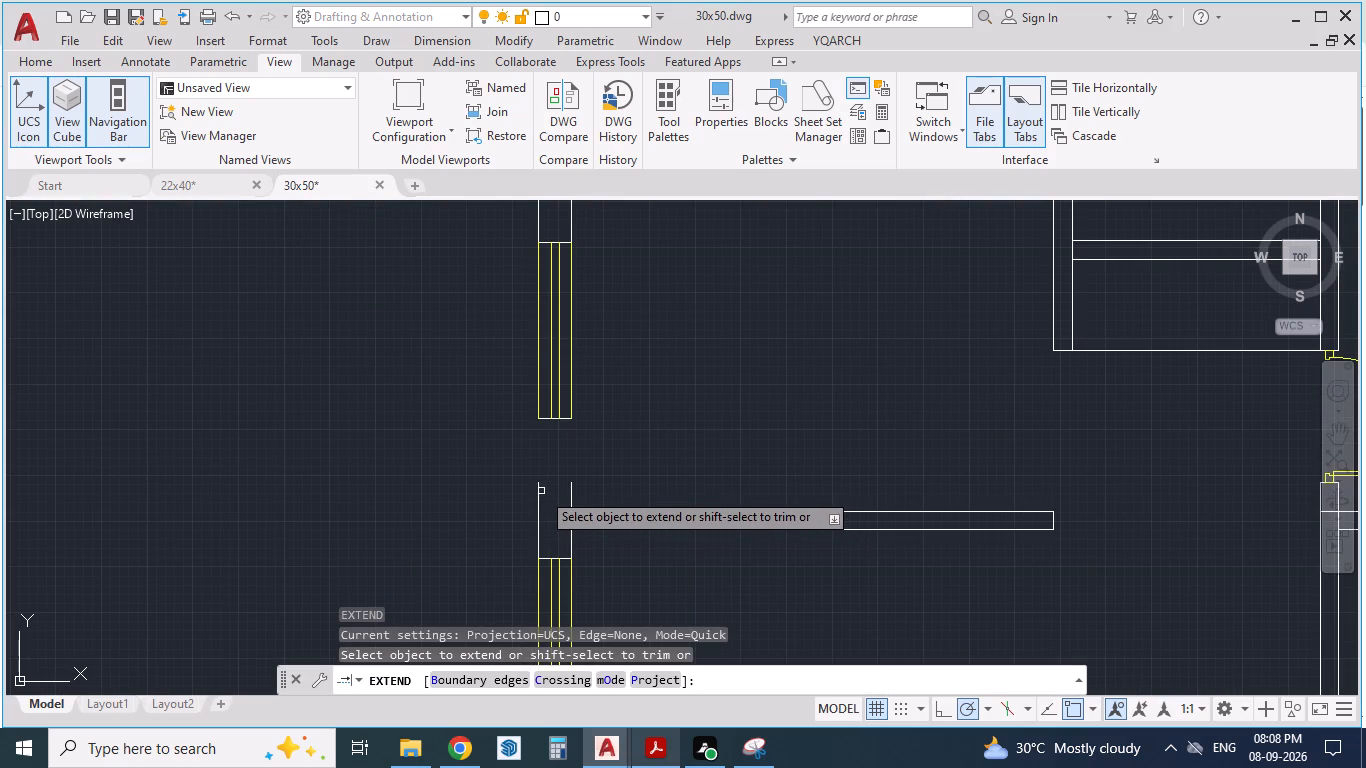
{"action": "left_click", "coordinate": [541, 491]}
{"action": "left_click", "coordinate": [573, 497]}
{"action": "scroll", "coordinate": [488, 479], "scroll_direction": "down", "scroll_amount": 1}
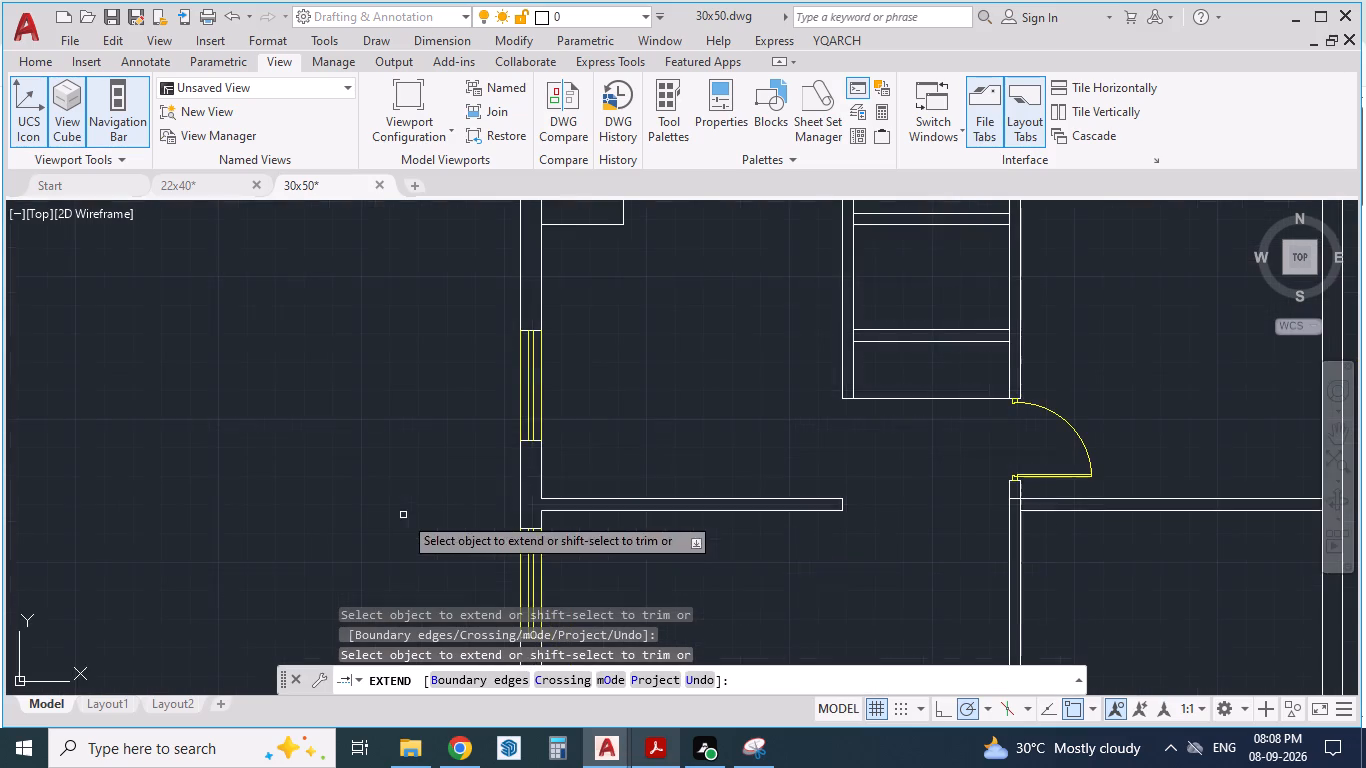
{"action": "scroll", "coordinate": [481, 422], "scroll_direction": "down", "scroll_amount": 1}
{"action": "key", "text": "Escape"}
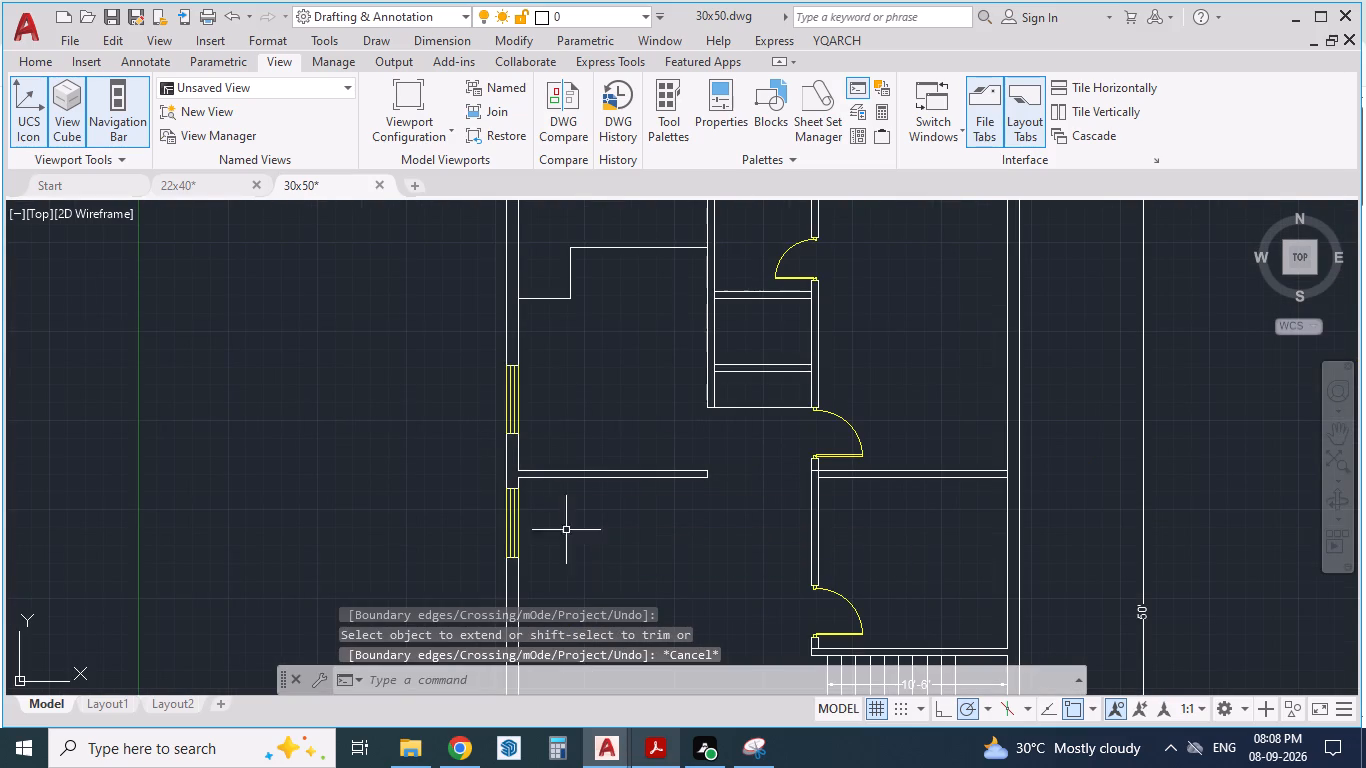
Open a 48" wide window in the hall's left outer wall just above the parking partition, checking its position in the PDF plan.
{"action": "key", "text": "alt+Tab"}
{"action": "key", "text": "alt+Tab"}
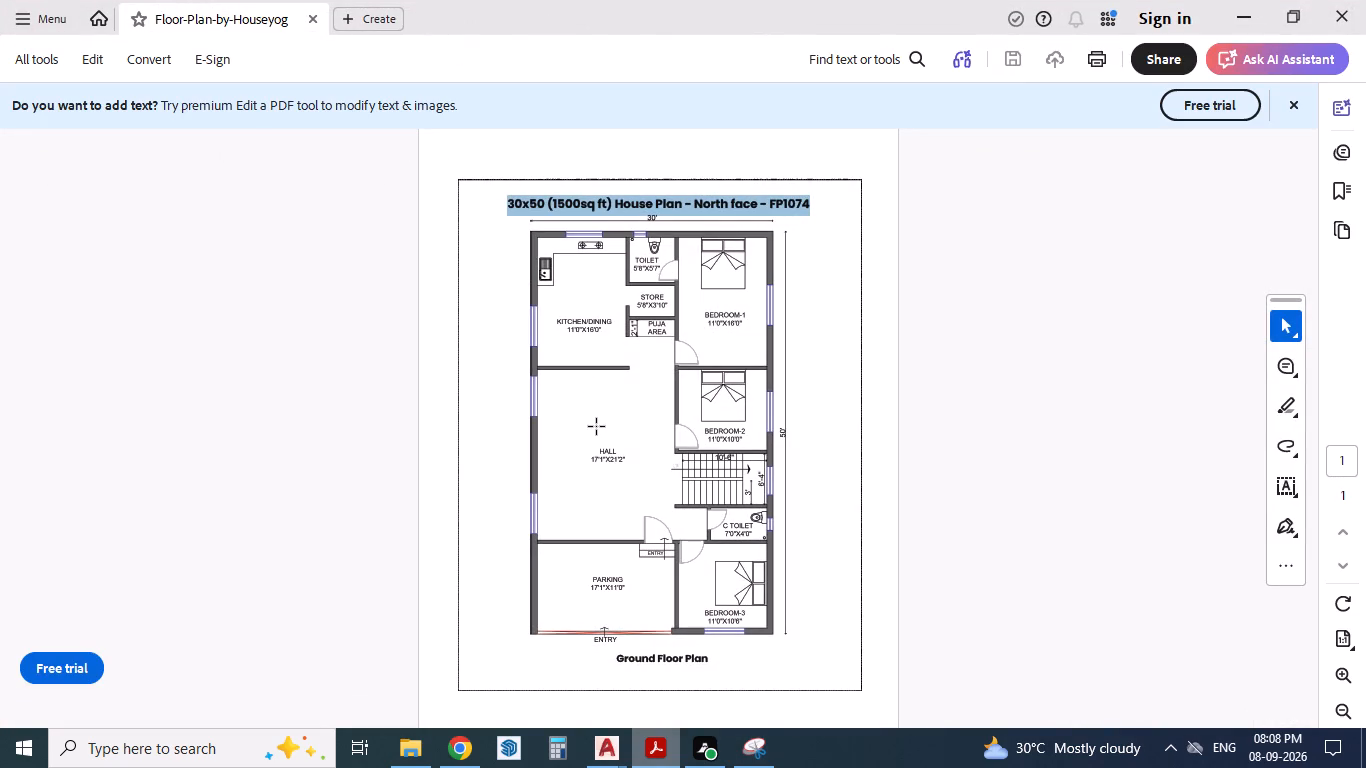
{"action": "key", "text": "alt+Tab"}
{"action": "scroll", "coordinate": [599, 382], "scroll_direction": "down", "scroll_amount": 1}
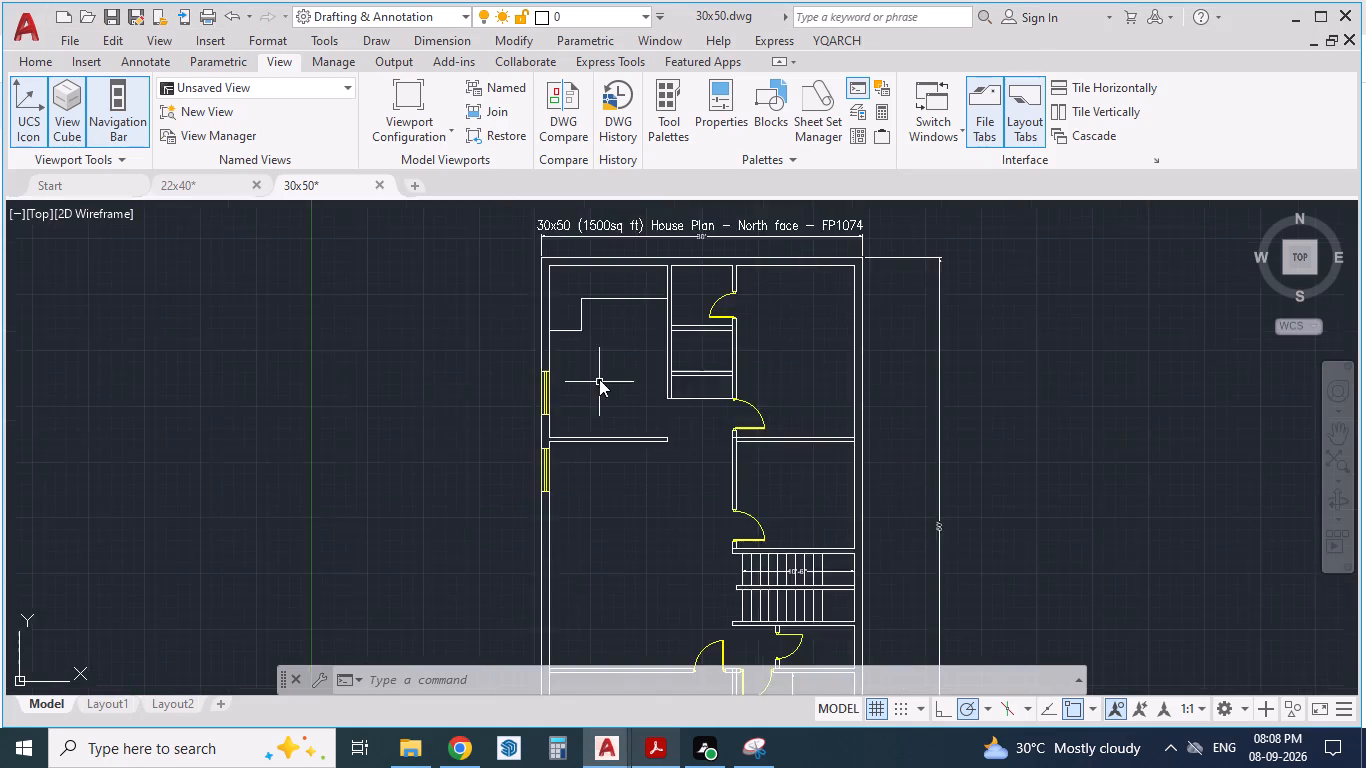
{"action": "scroll", "coordinate": [599, 379], "scroll_direction": "down", "scroll_amount": 2}
{"action": "scroll", "coordinate": [600, 517], "scroll_direction": "up", "scroll_amount": 2}
{"action": "scroll", "coordinate": [547, 447], "scroll_direction": "up", "scroll_amount": 1}
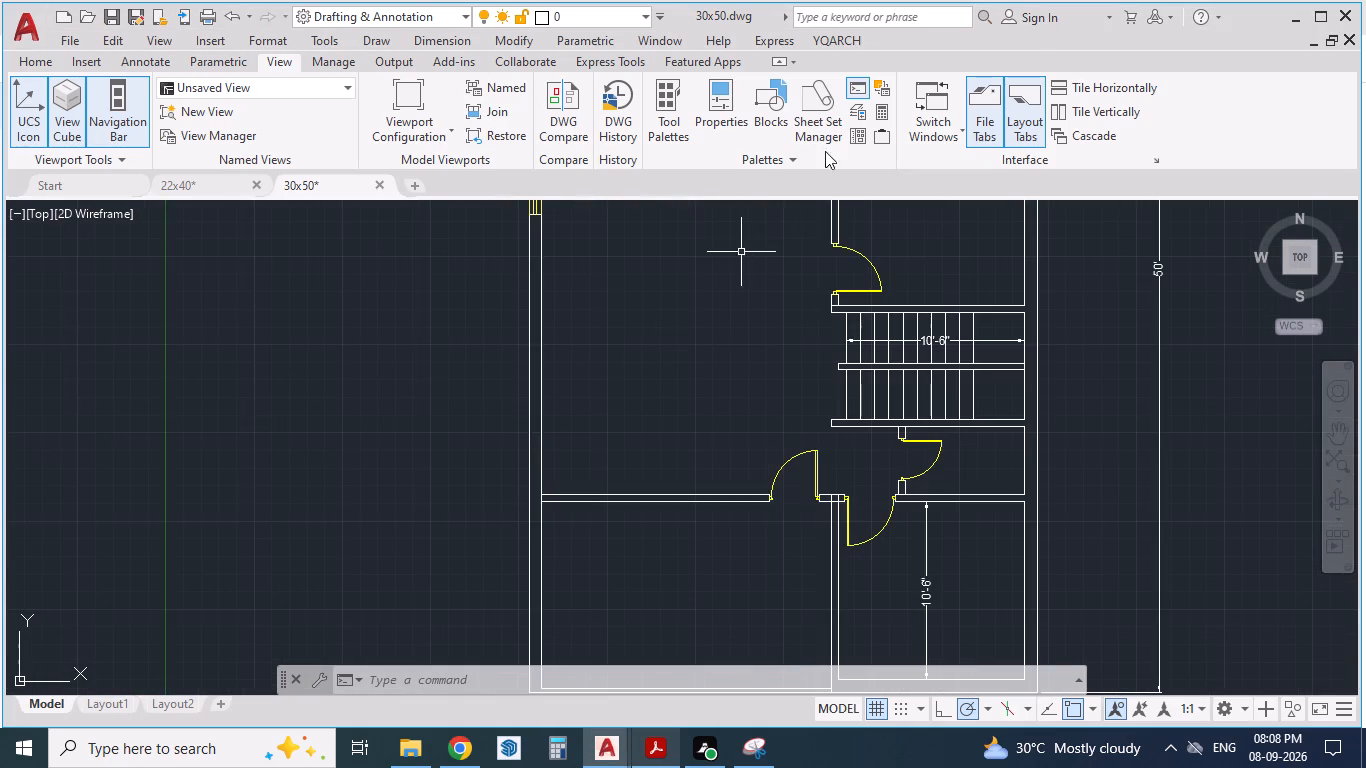
{"action": "left_click", "coordinate": [835, 40]}
{"action": "left_click", "coordinate": [877, 104]}
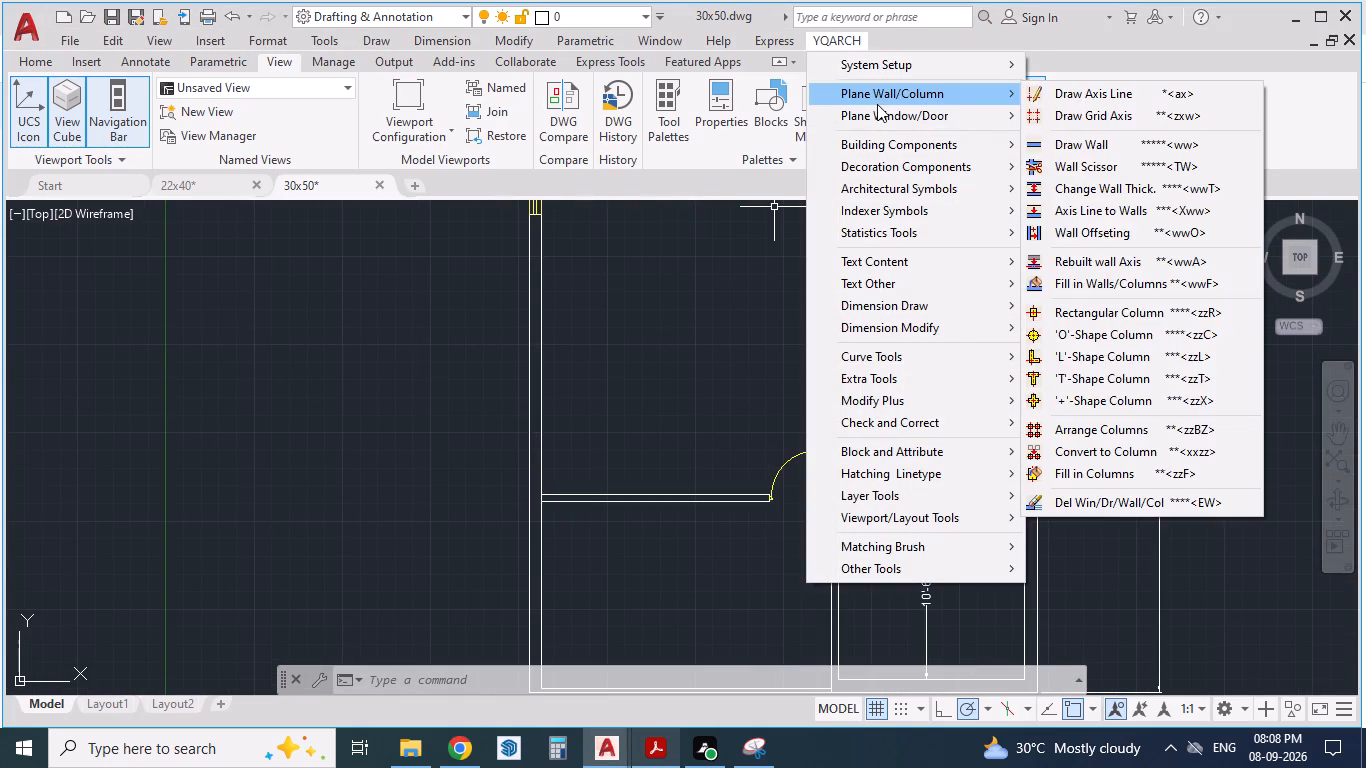
{"action": "left_click", "coordinate": [881, 113]}
{"action": "left_click", "coordinate": [1099, 159]}
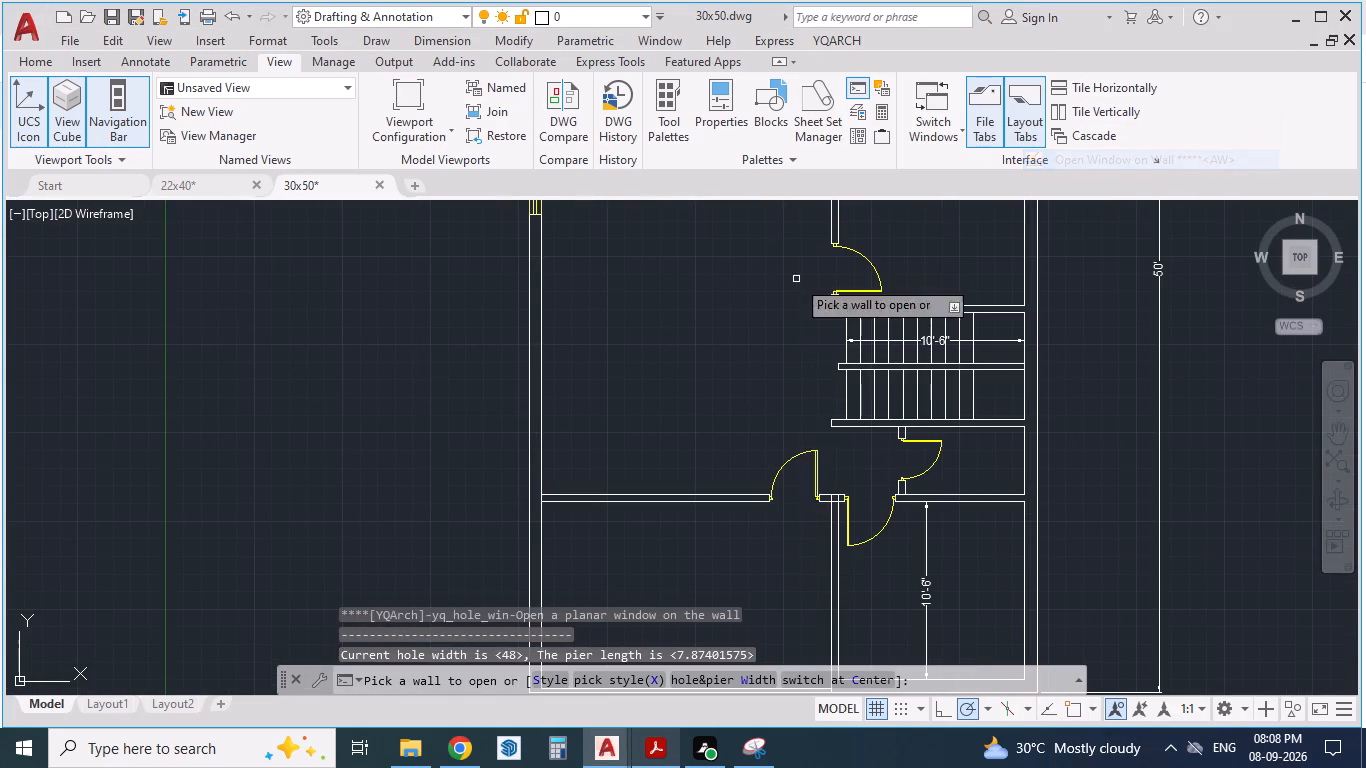
{"action": "left_click", "coordinate": [542, 474]}
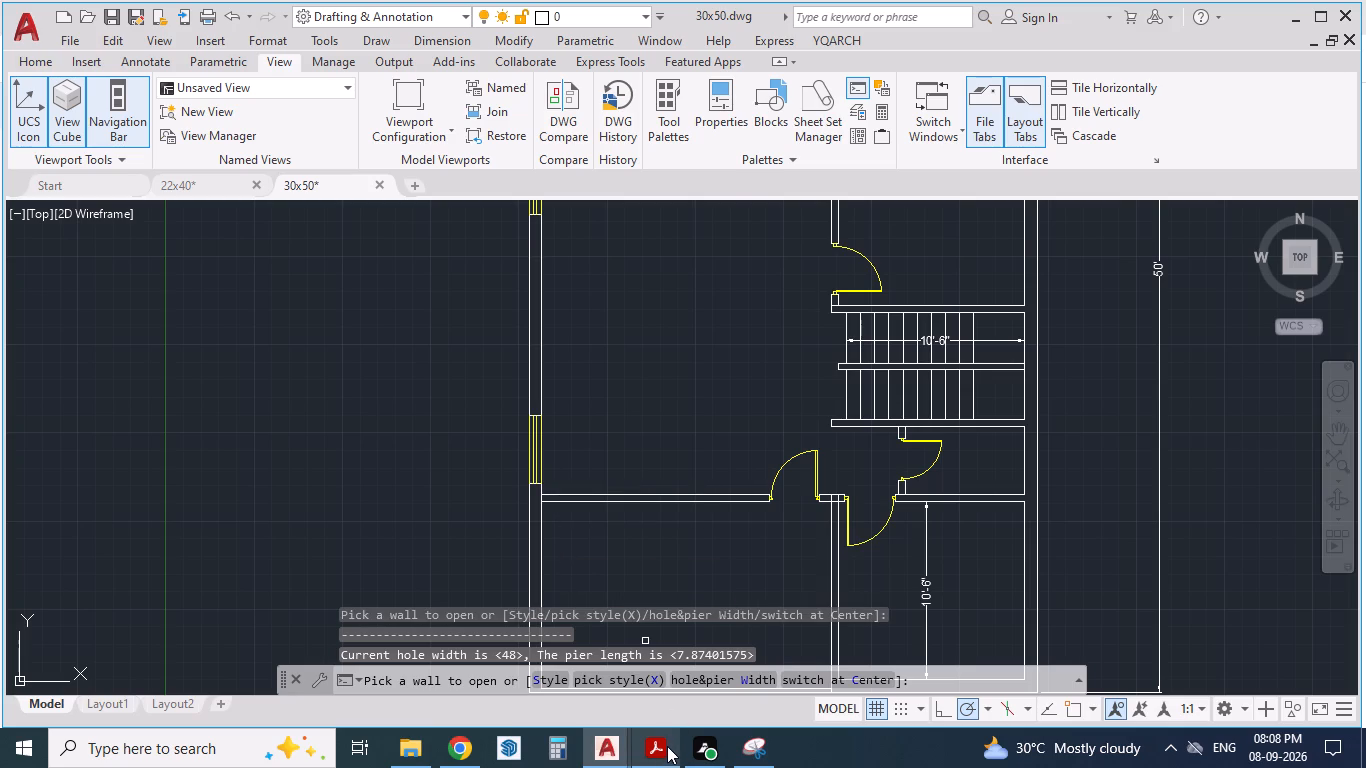
{"action": "left_click", "coordinate": [661, 747]}
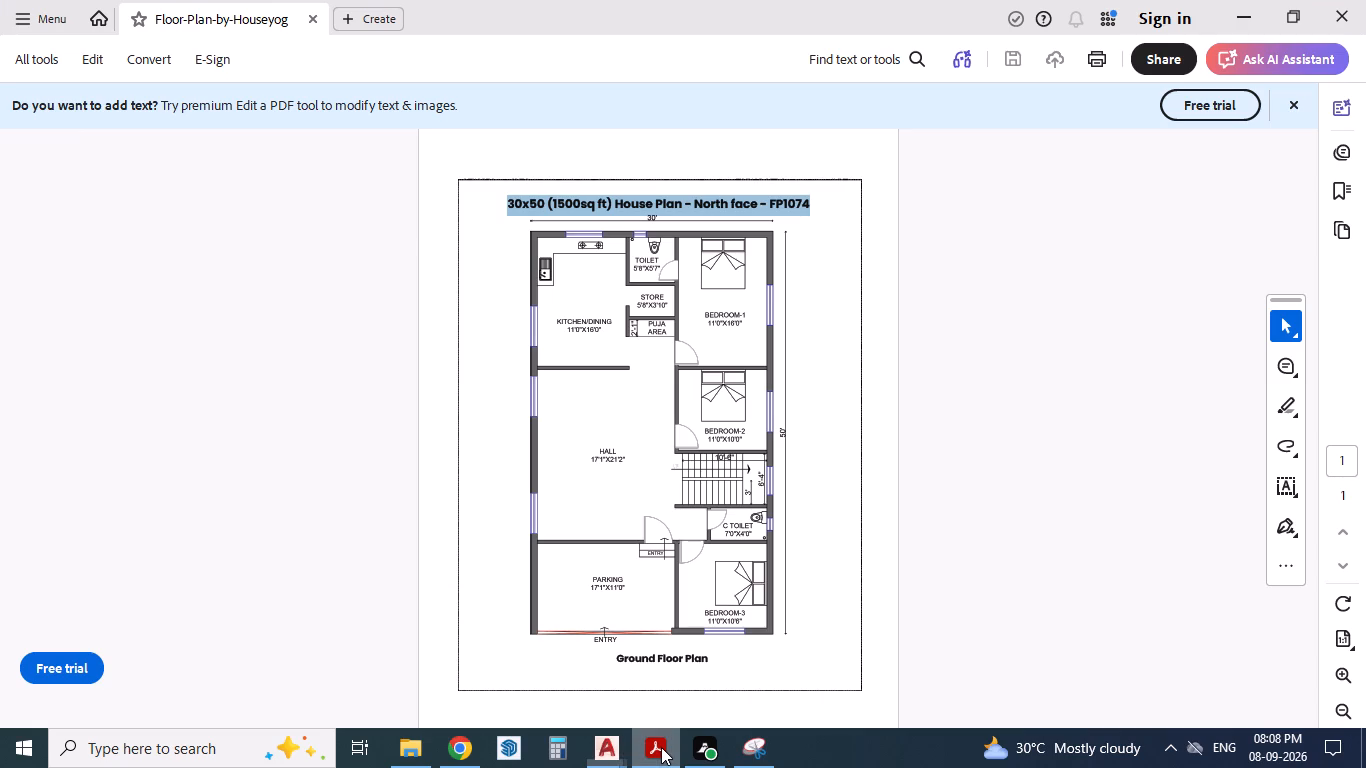
{"action": "left_click", "coordinate": [661, 747]}
Open a 48" wide window with a 7.874" pier at the upper end of Bedroom-1's right outer wall and save the drawing.
{"action": "scroll", "coordinate": [652, 451], "scroll_direction": "down", "scroll_amount": 2}
{"action": "scroll", "coordinate": [652, 451], "scroll_direction": "up", "scroll_amount": 1}
{"action": "scroll", "coordinate": [657, 412], "scroll_direction": "down", "scroll_amount": 2}
{"action": "scroll", "coordinate": [653, 429], "scroll_direction": "up", "scroll_amount": 1}
{"action": "scroll", "coordinate": [562, 462], "scroll_direction": "down", "scroll_amount": 3}
{"action": "scroll", "coordinate": [657, 419], "scroll_direction": "up", "scroll_amount": 3}
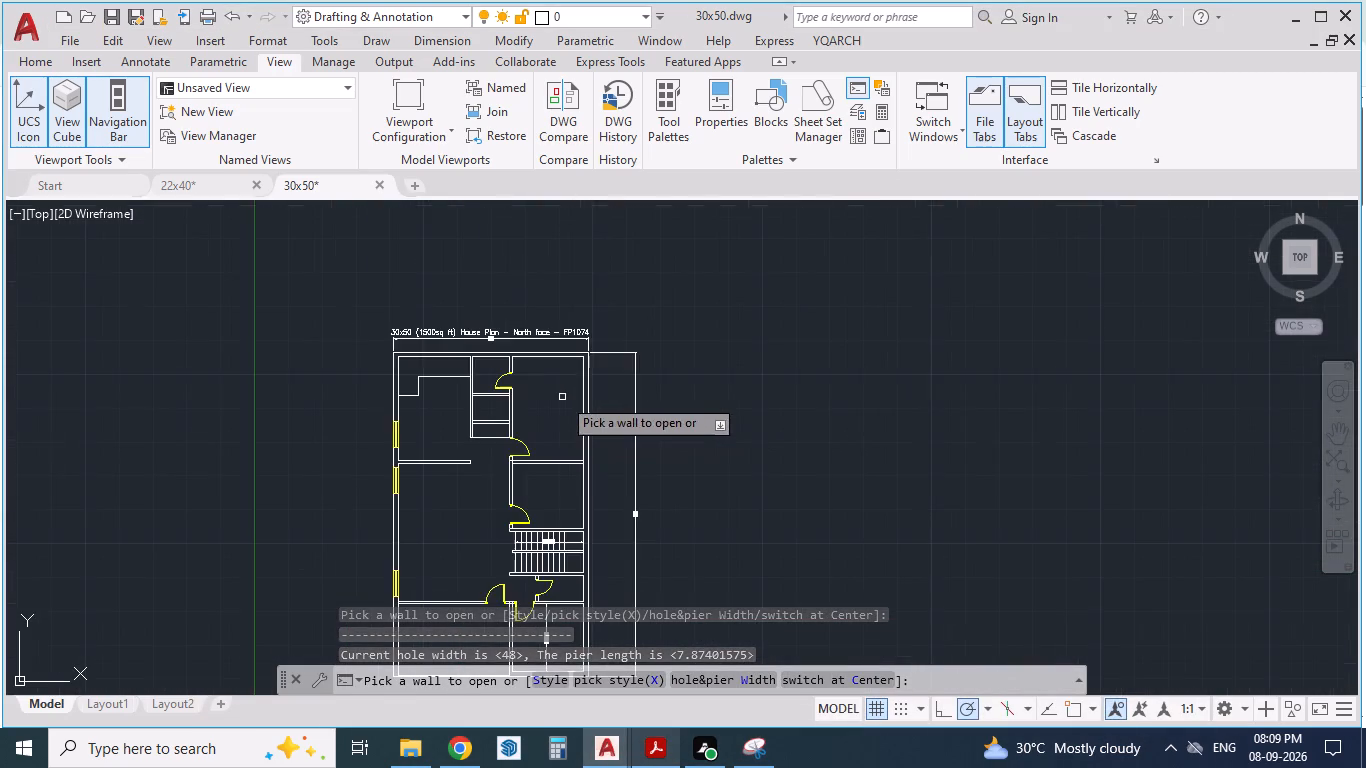
{"action": "scroll", "coordinate": [574, 394], "scroll_direction": "up", "scroll_amount": 2}
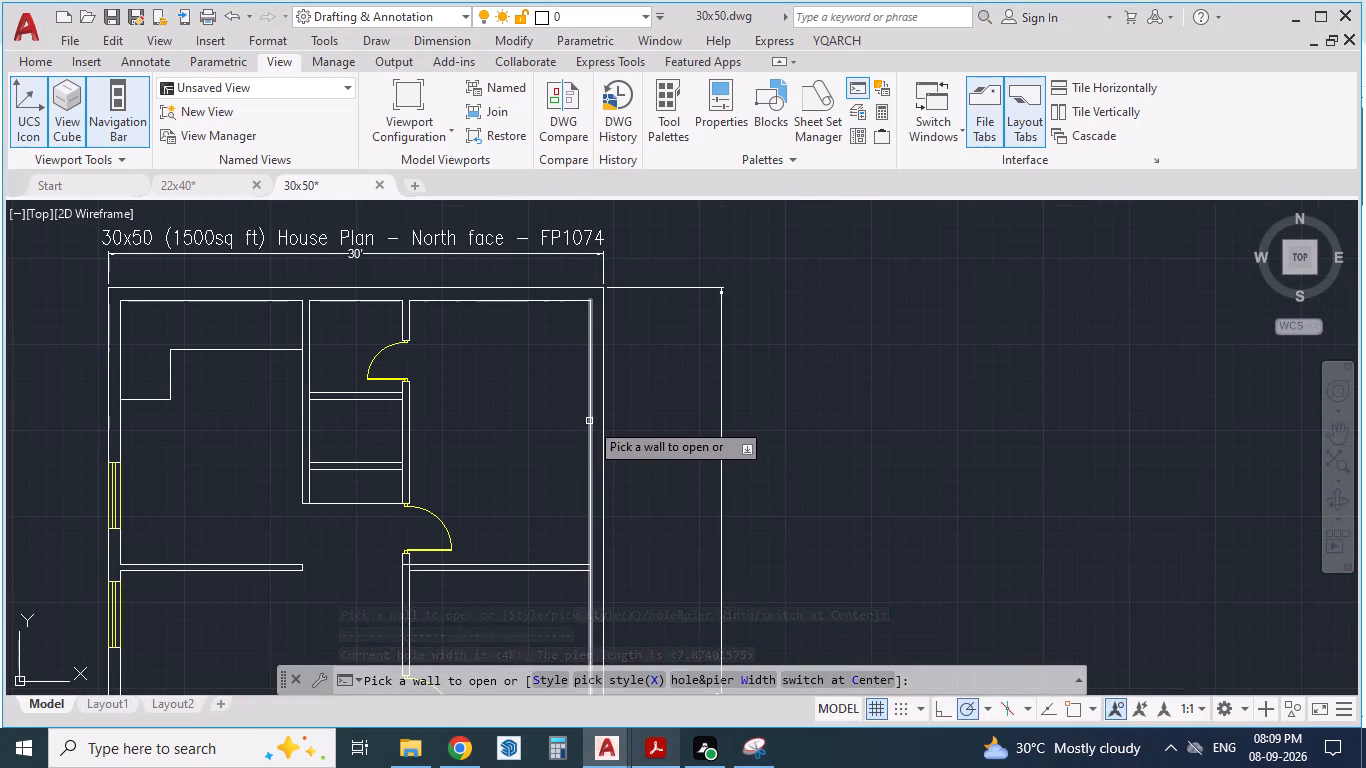
{"action": "left_click", "coordinate": [589, 421]}
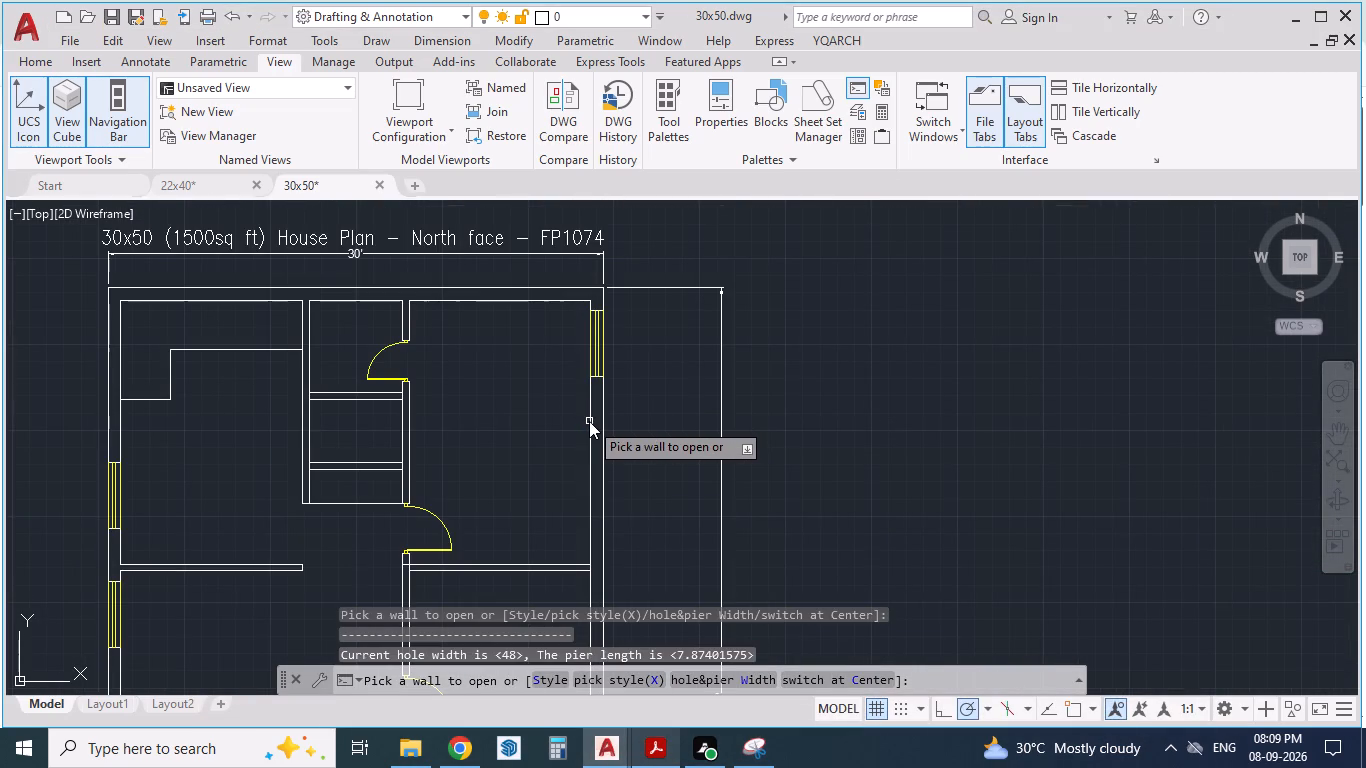
{"action": "key", "text": "Escape"}
{"action": "key", "text": "Escape"}
{"action": "scroll", "coordinate": [609, 415], "scroll_direction": "up", "scroll_amount": 1}
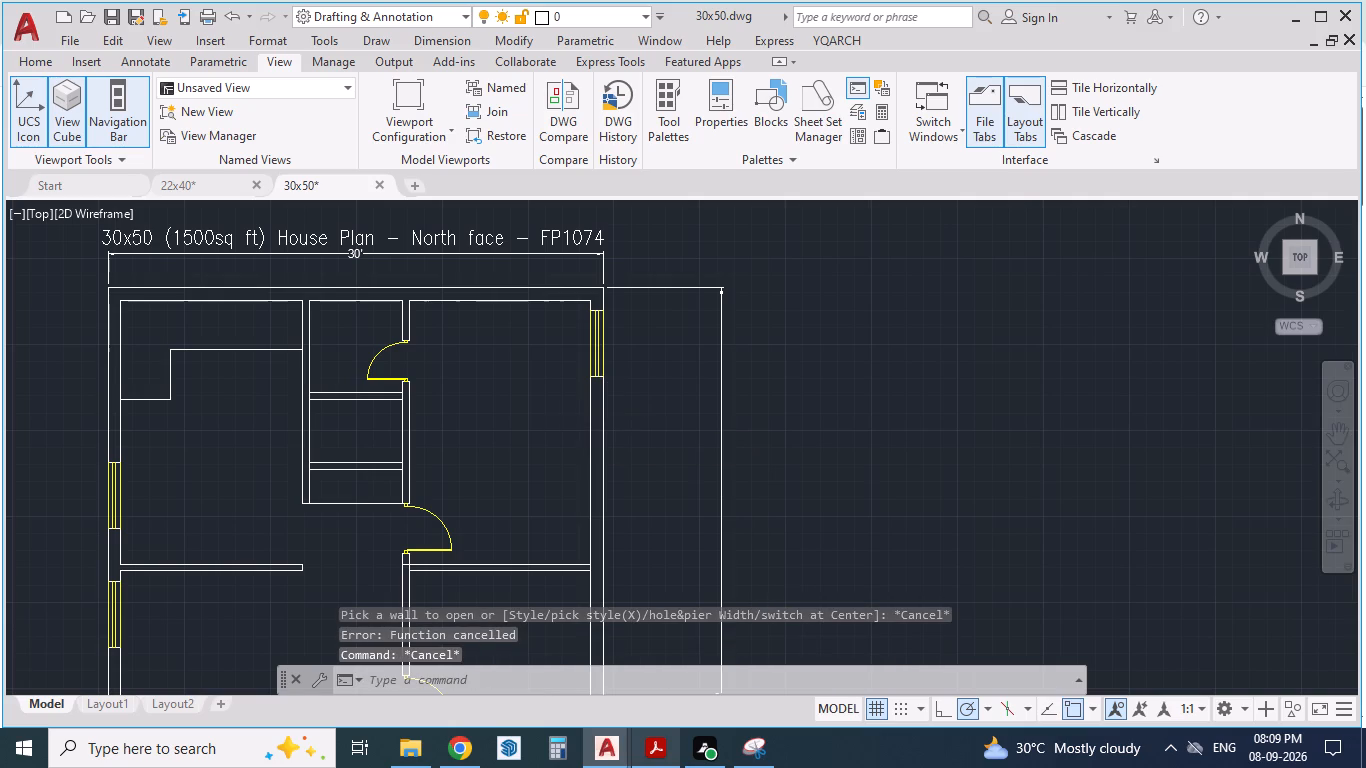
{"action": "key", "text": "ctrl+s"}
Move the Bedroom-1 window about 5'-10" straight down along the right outer wall, keeping it aligned with the wall lines.
{"action": "scroll", "coordinate": [585, 354], "scroll_direction": "up", "scroll_amount": 1}
{"action": "middle_click_drag", "start_coordinate": [569, 434], "coordinate": [567, 440]}
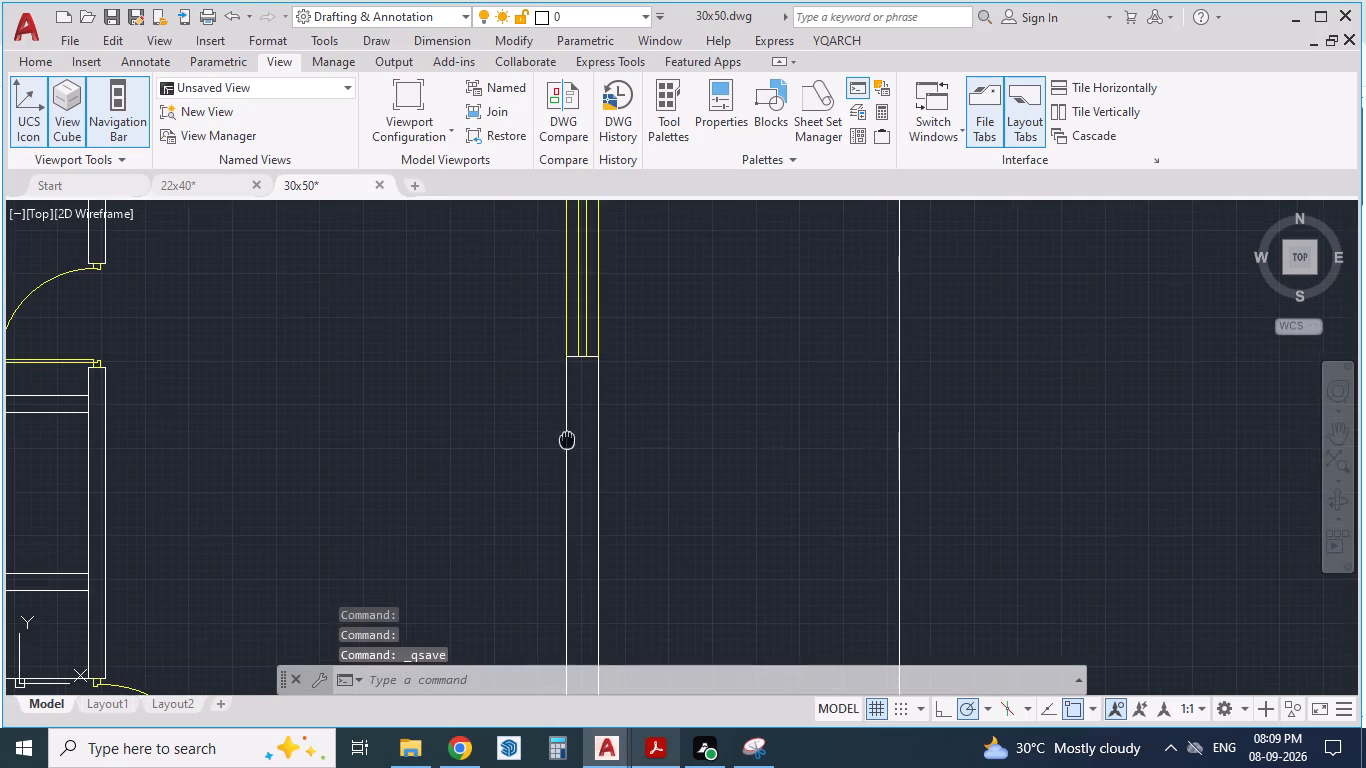
{"action": "middle_click_drag", "start_coordinate": [567, 440], "coordinate": [552, 496]}
{"action": "scroll", "coordinate": [545, 334], "scroll_direction": "up", "scroll_amount": 1}
{"action": "scroll", "coordinate": [566, 382], "scroll_direction": "down", "scroll_amount": 1}
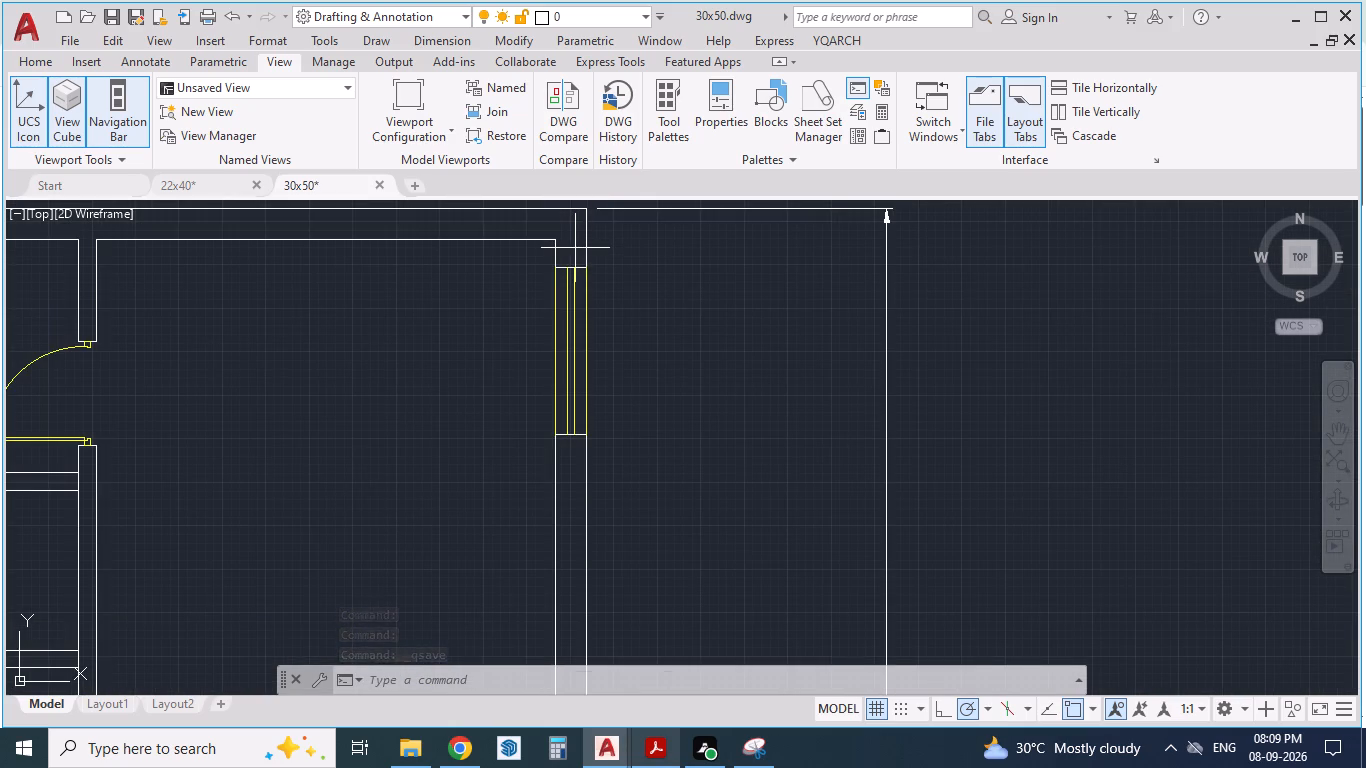
{"action": "left_click", "coordinate": [575, 248]}
{"action": "left_click", "coordinate": [565, 480]}
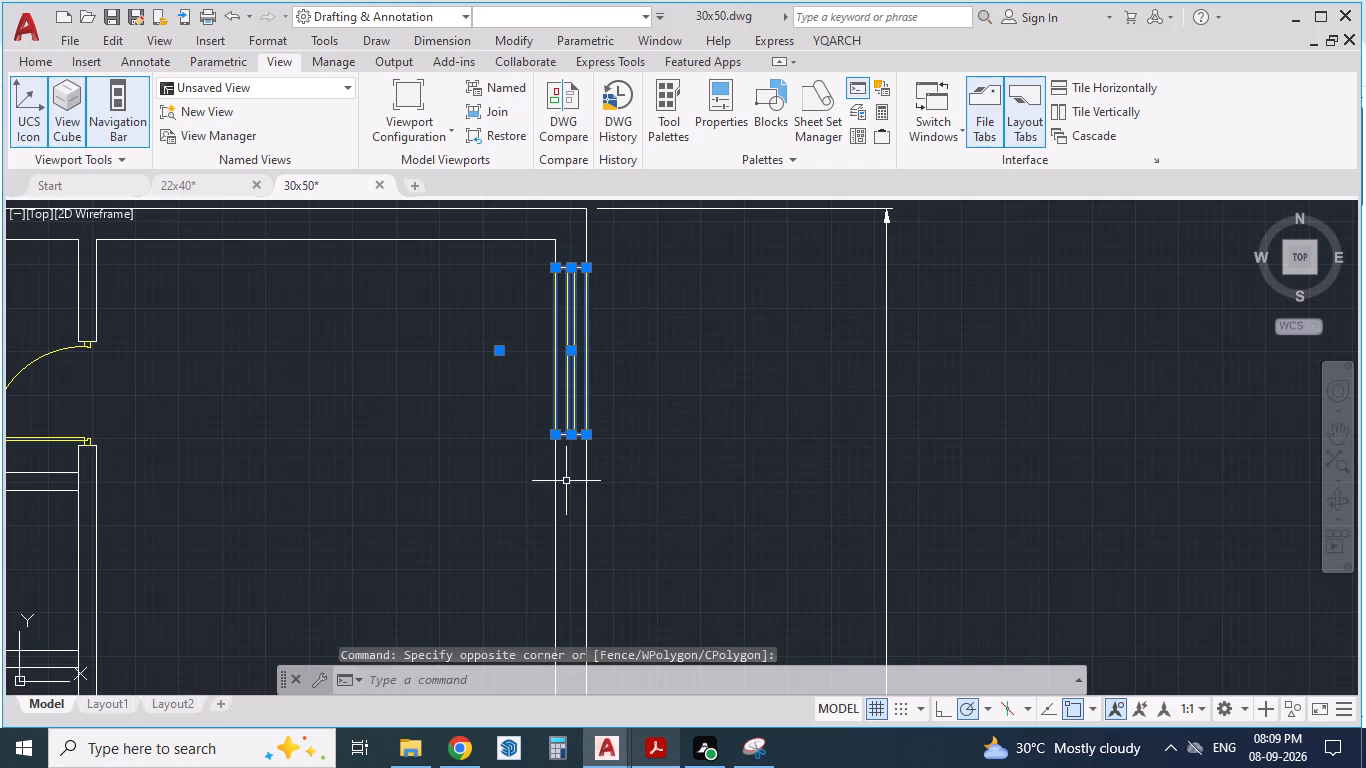
{"action": "key", "text": "m"}
{"action": "key", "text": "Return"}
{"action": "scroll", "coordinate": [529, 354], "scroll_direction": "down", "scroll_amount": 2}
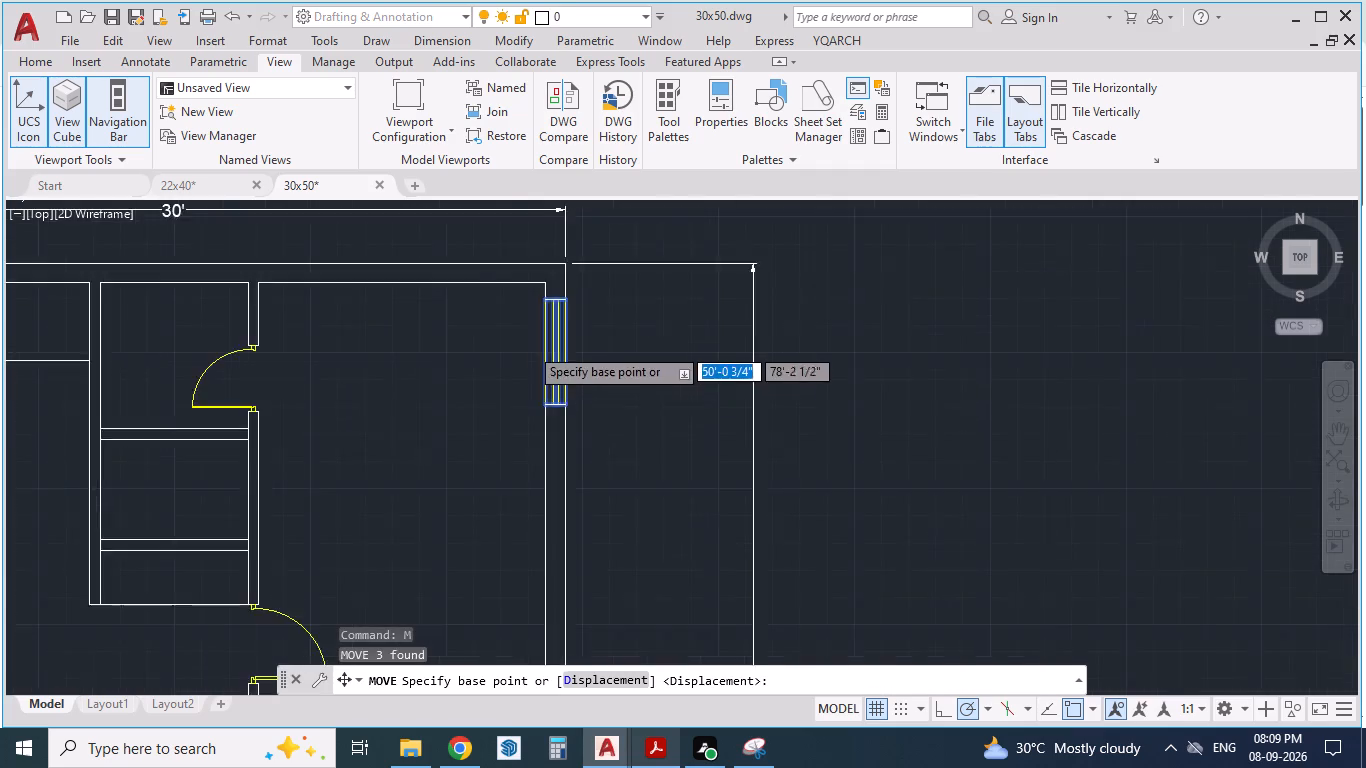
{"action": "scroll", "coordinate": [522, 418], "scroll_direction": "up", "scroll_amount": 2}
{"action": "left_click_drag", "start_coordinate": [593, 334], "coordinate": [594, 573]}
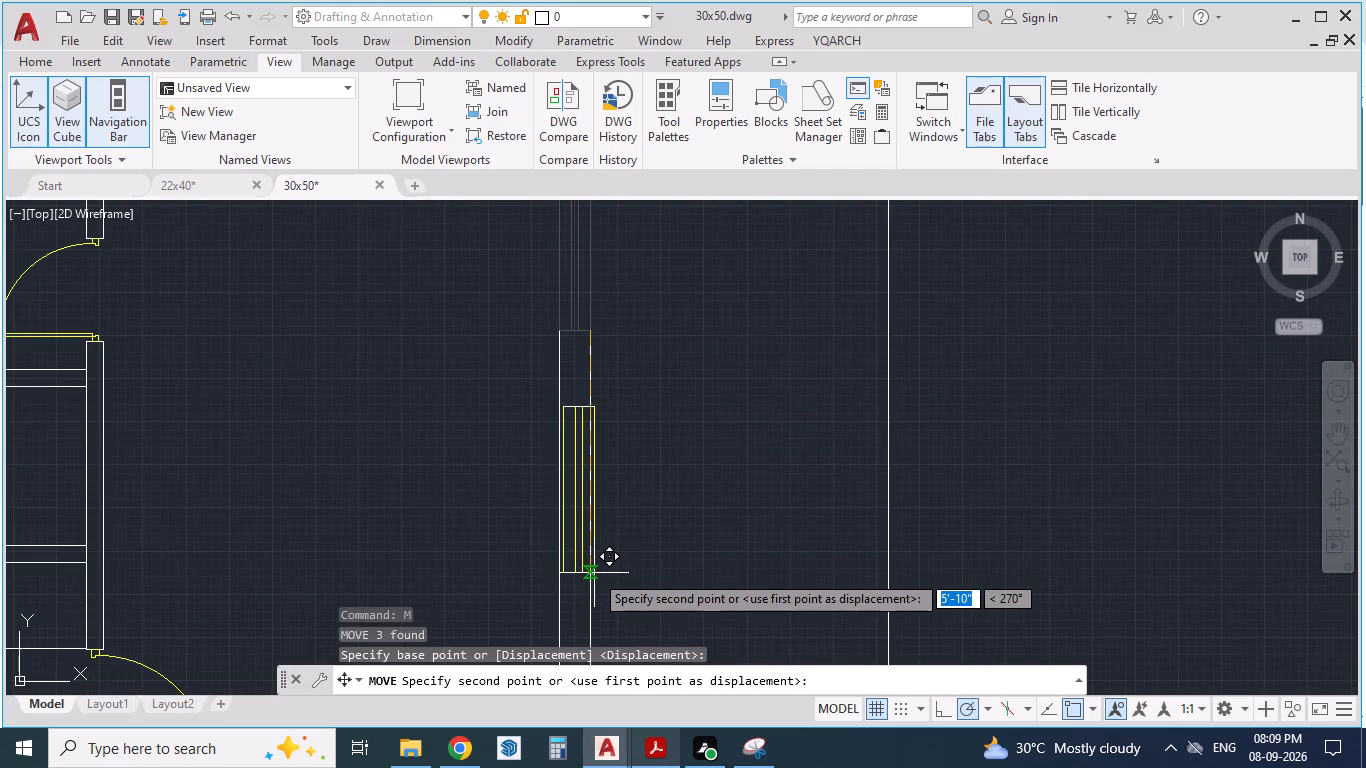
{"action": "left_click_drag", "start_coordinate": [594, 573], "coordinate": [588, 574]}
{"action": "scroll", "coordinate": [588, 574], "scroll_direction": "up", "scroll_amount": 3}
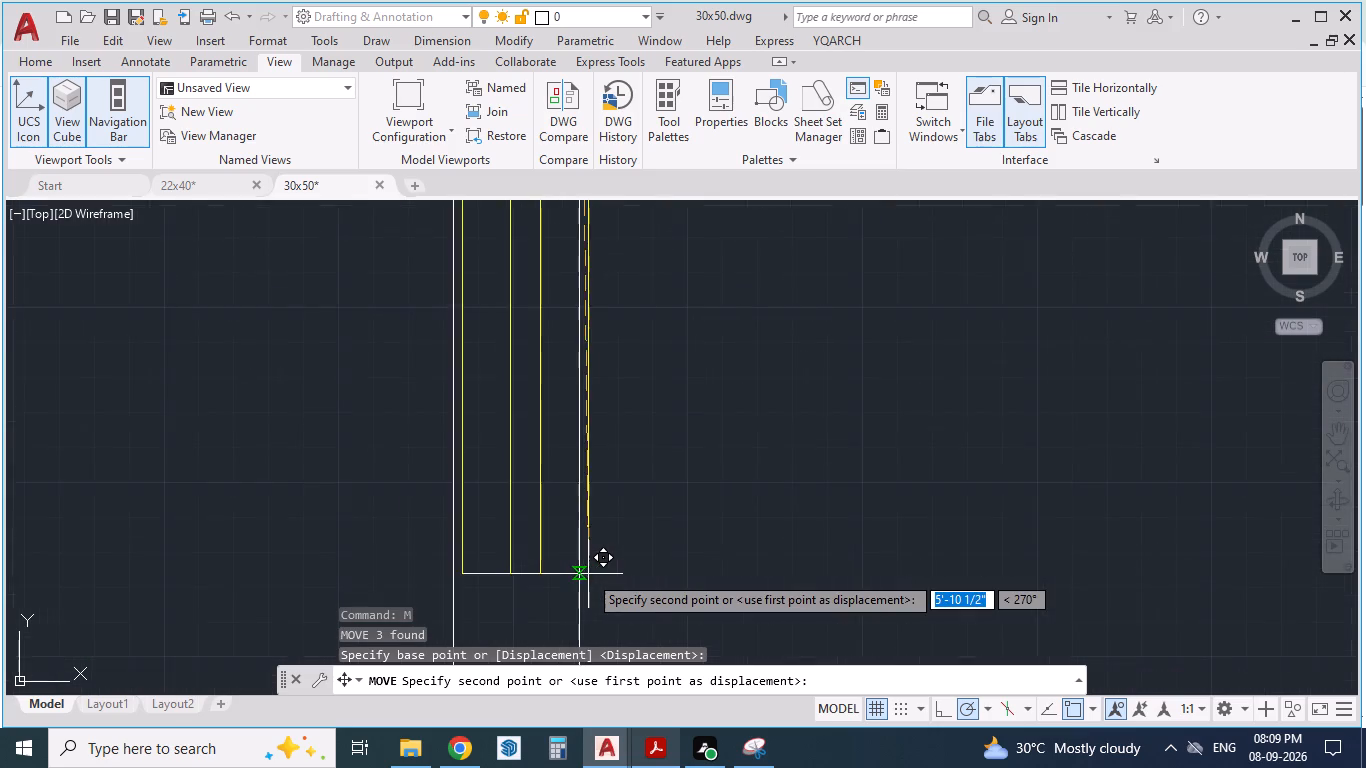
{"action": "left_click_drag", "start_coordinate": [588, 574], "coordinate": [554, 569]}
{"action": "scroll", "coordinate": [588, 574], "scroll_direction": "up", "scroll_amount": 2}
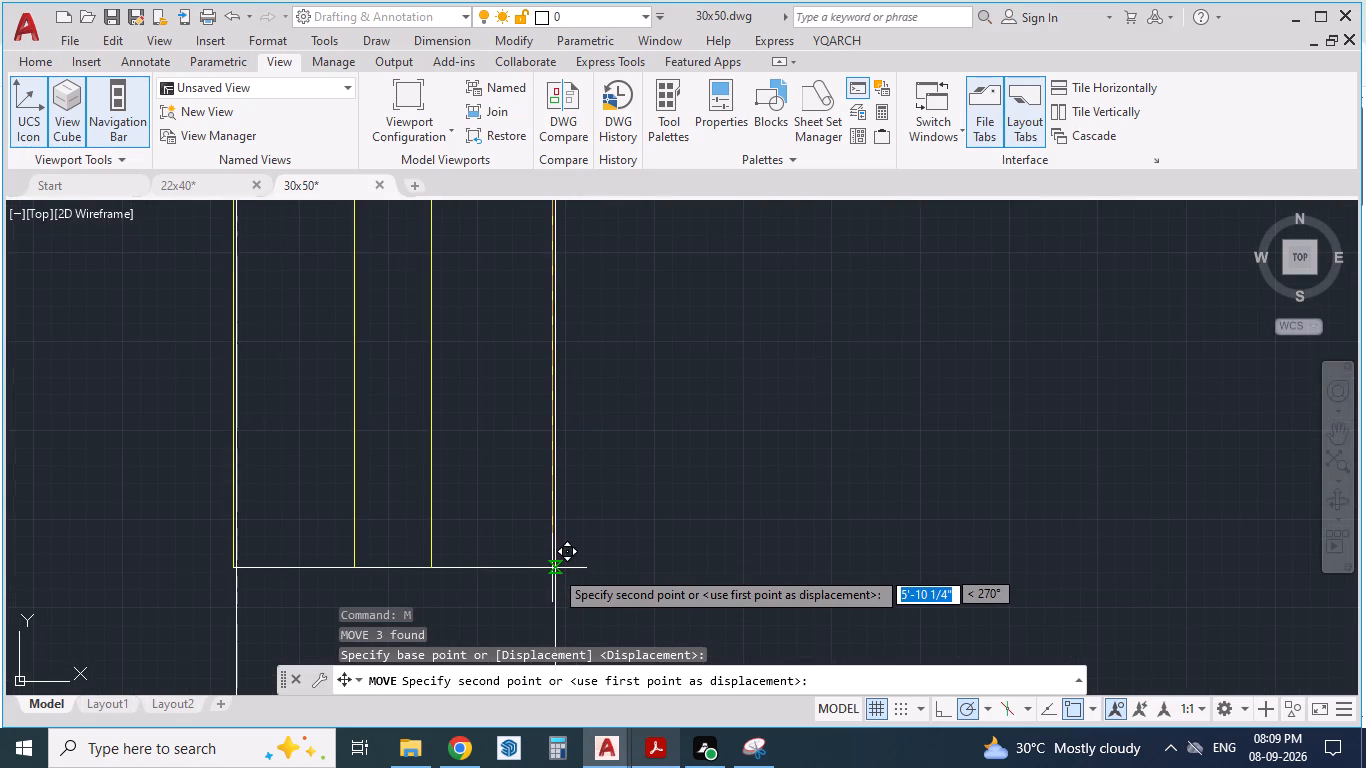
{"action": "left_click_drag", "start_coordinate": [554, 569], "coordinate": [555, 569]}
{"action": "left_click", "coordinate": [555, 569]}
{"action": "scroll", "coordinate": [617, 527], "scroll_direction": "down", "scroll_amount": 2}
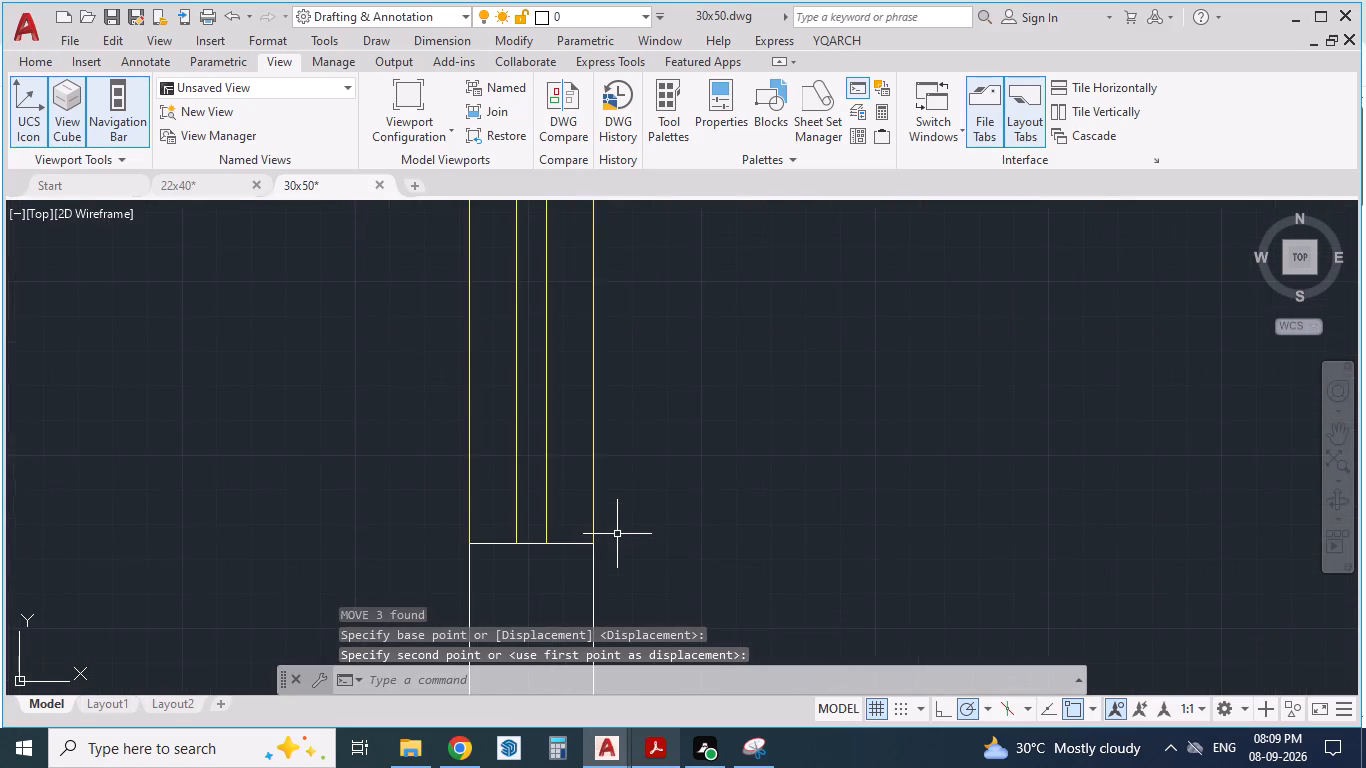
{"action": "scroll", "coordinate": [617, 535], "scroll_direction": "down", "scroll_amount": 5}
{"action": "scroll", "coordinate": [644, 404], "scroll_direction": "up", "scroll_amount": 1}
Extend both right outer wall lines above the moved Bedroom-1 window up to the corner to close the old opening.
{"action": "key", "text": "Escape"}
{"action": "key", "text": "Escape"}
{"action": "type", "text": "EX"}
{"action": "key", "text": "Return"}
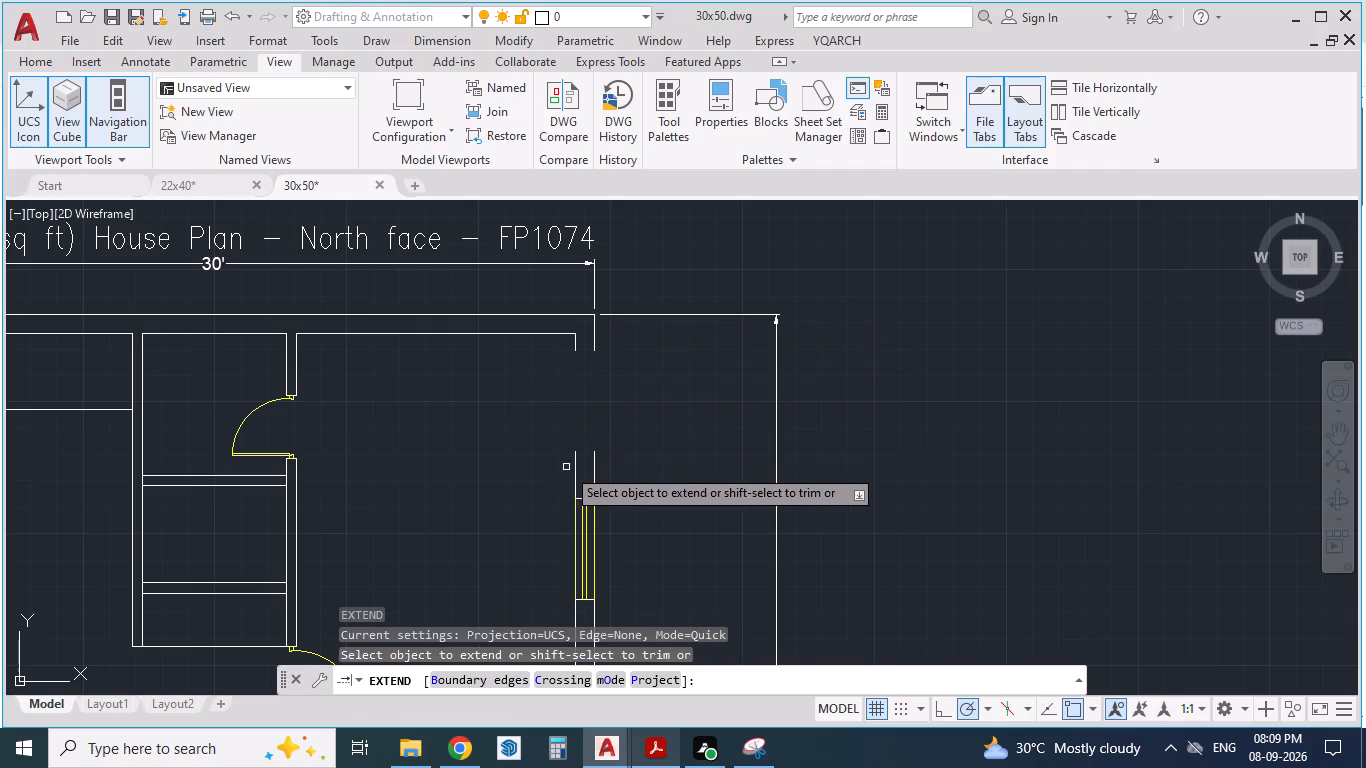
{"action": "left_click", "coordinate": [574, 467]}
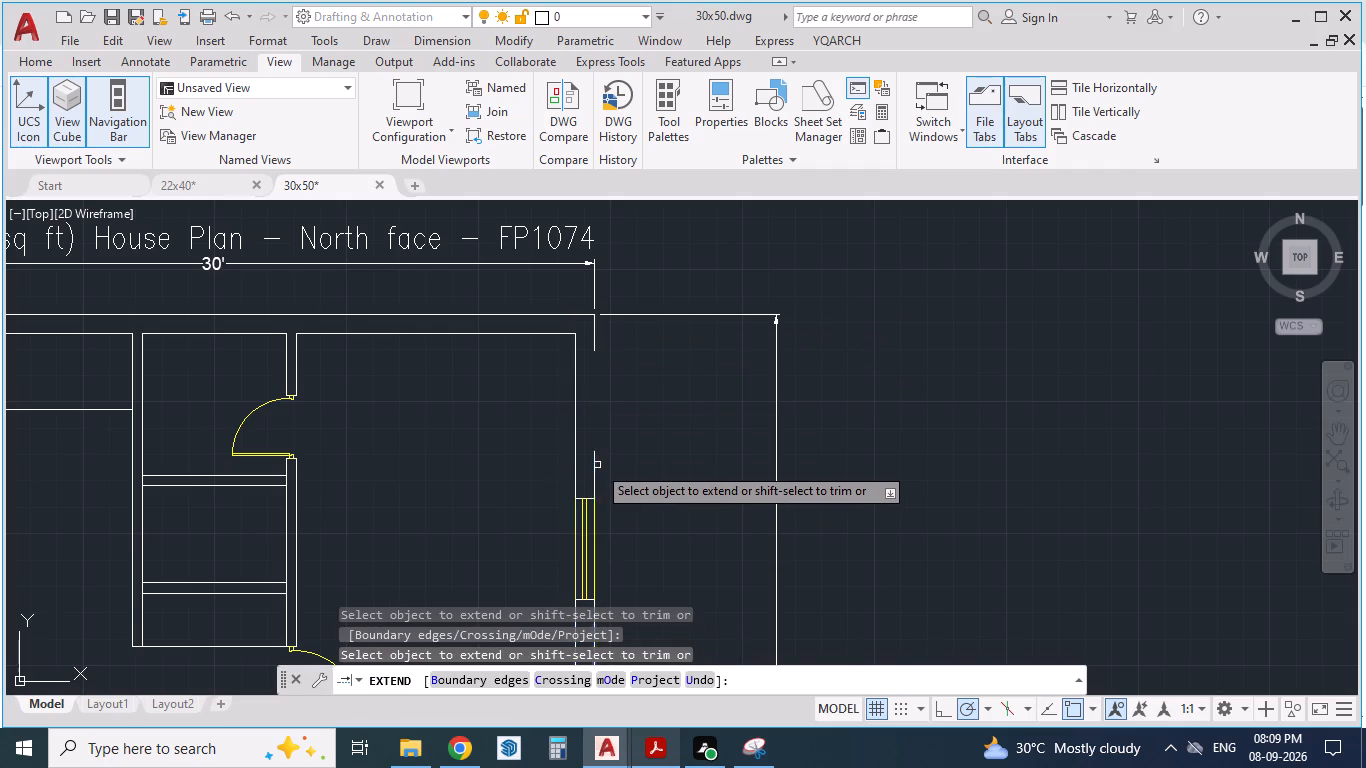
{"action": "left_click", "coordinate": [598, 465]}
{"action": "left_click", "coordinate": [589, 449]}
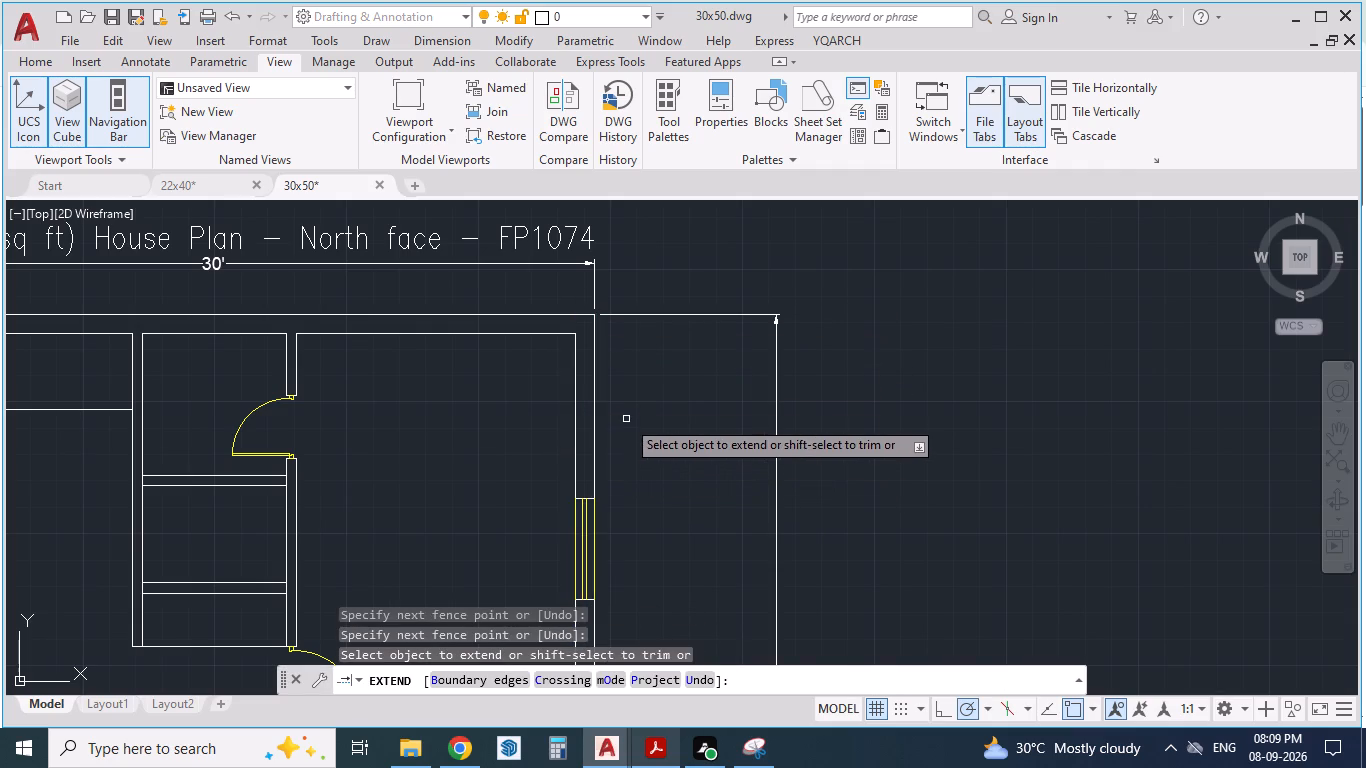
{"action": "key", "text": "Escape"}
{"action": "key", "text": "Escape"}
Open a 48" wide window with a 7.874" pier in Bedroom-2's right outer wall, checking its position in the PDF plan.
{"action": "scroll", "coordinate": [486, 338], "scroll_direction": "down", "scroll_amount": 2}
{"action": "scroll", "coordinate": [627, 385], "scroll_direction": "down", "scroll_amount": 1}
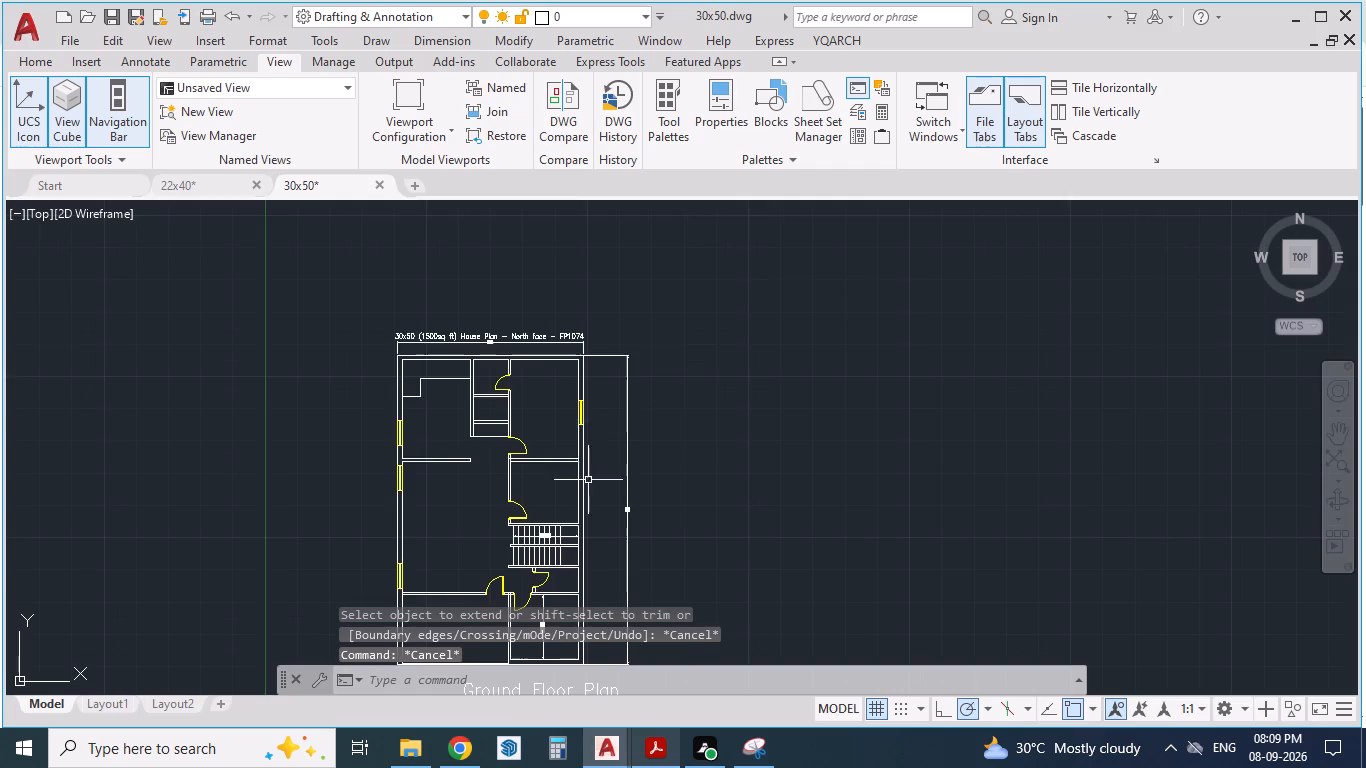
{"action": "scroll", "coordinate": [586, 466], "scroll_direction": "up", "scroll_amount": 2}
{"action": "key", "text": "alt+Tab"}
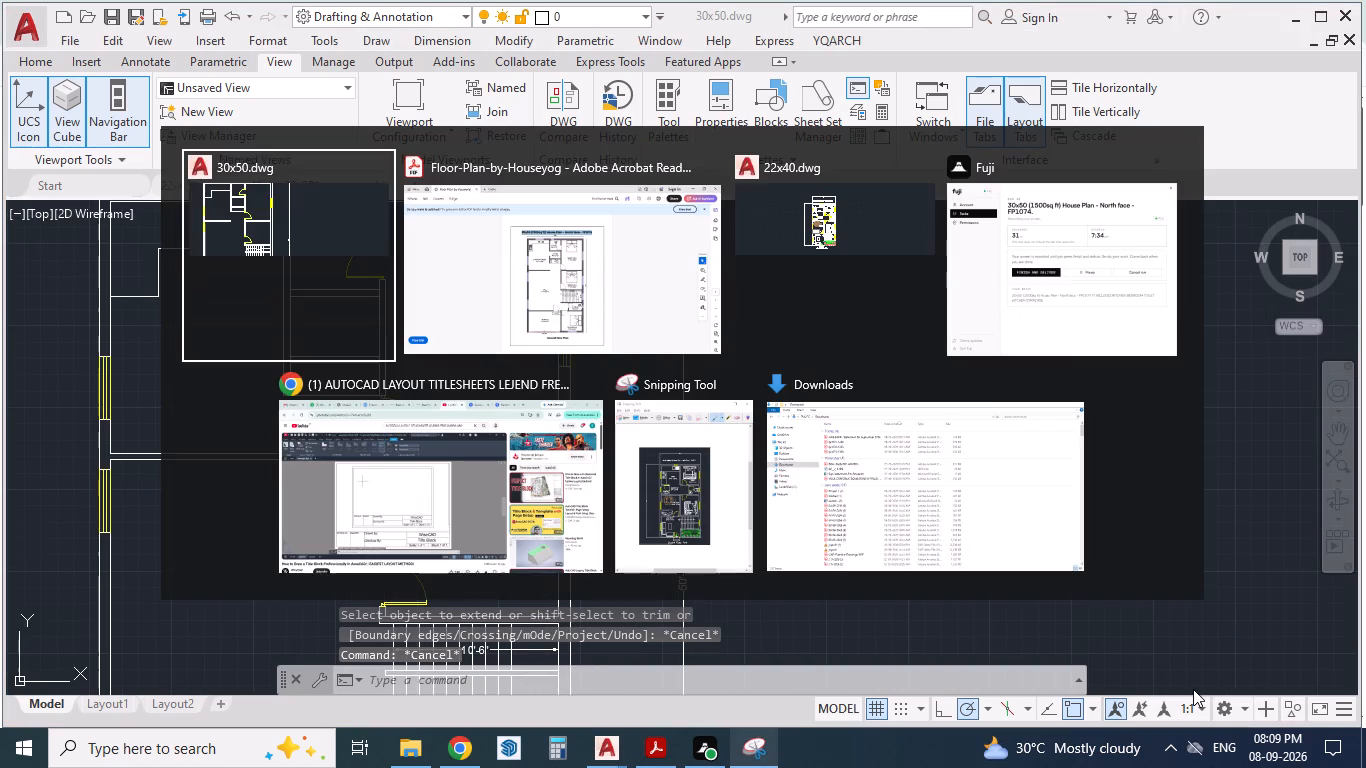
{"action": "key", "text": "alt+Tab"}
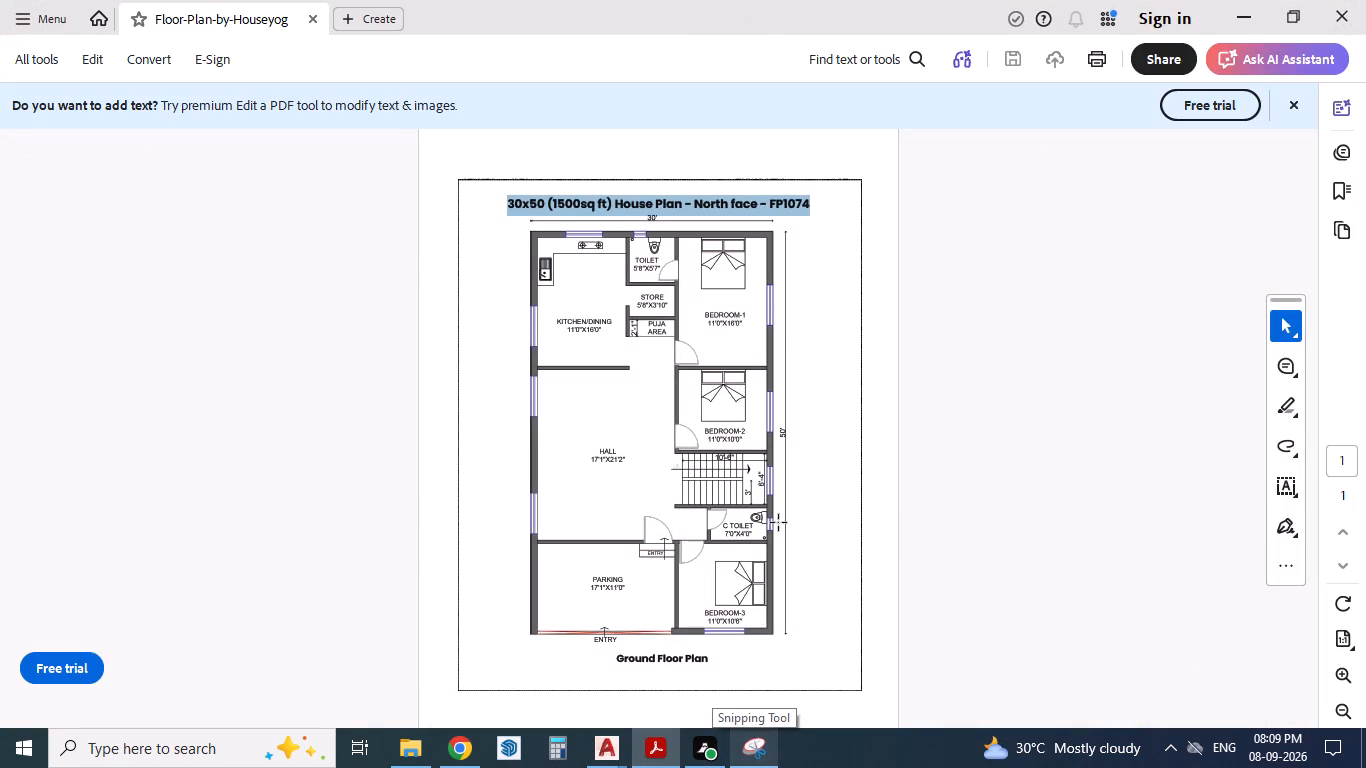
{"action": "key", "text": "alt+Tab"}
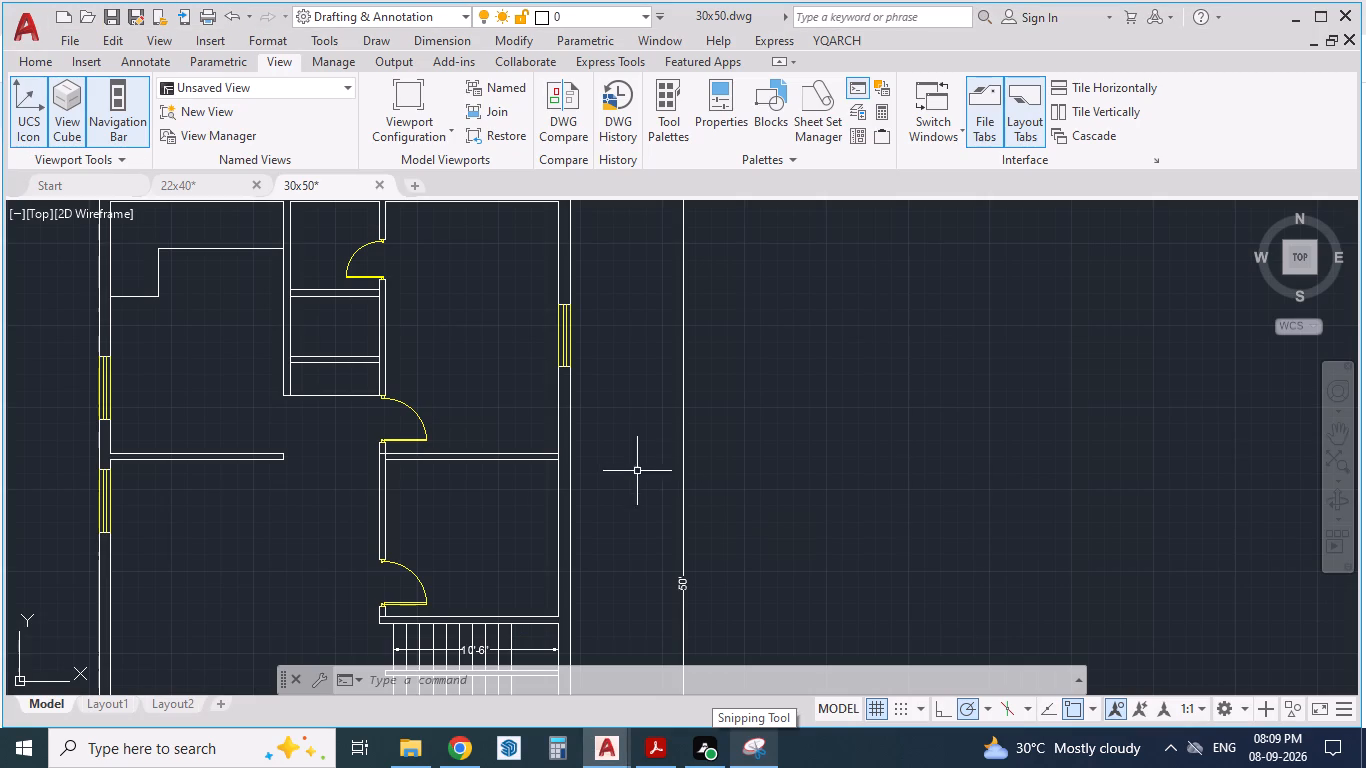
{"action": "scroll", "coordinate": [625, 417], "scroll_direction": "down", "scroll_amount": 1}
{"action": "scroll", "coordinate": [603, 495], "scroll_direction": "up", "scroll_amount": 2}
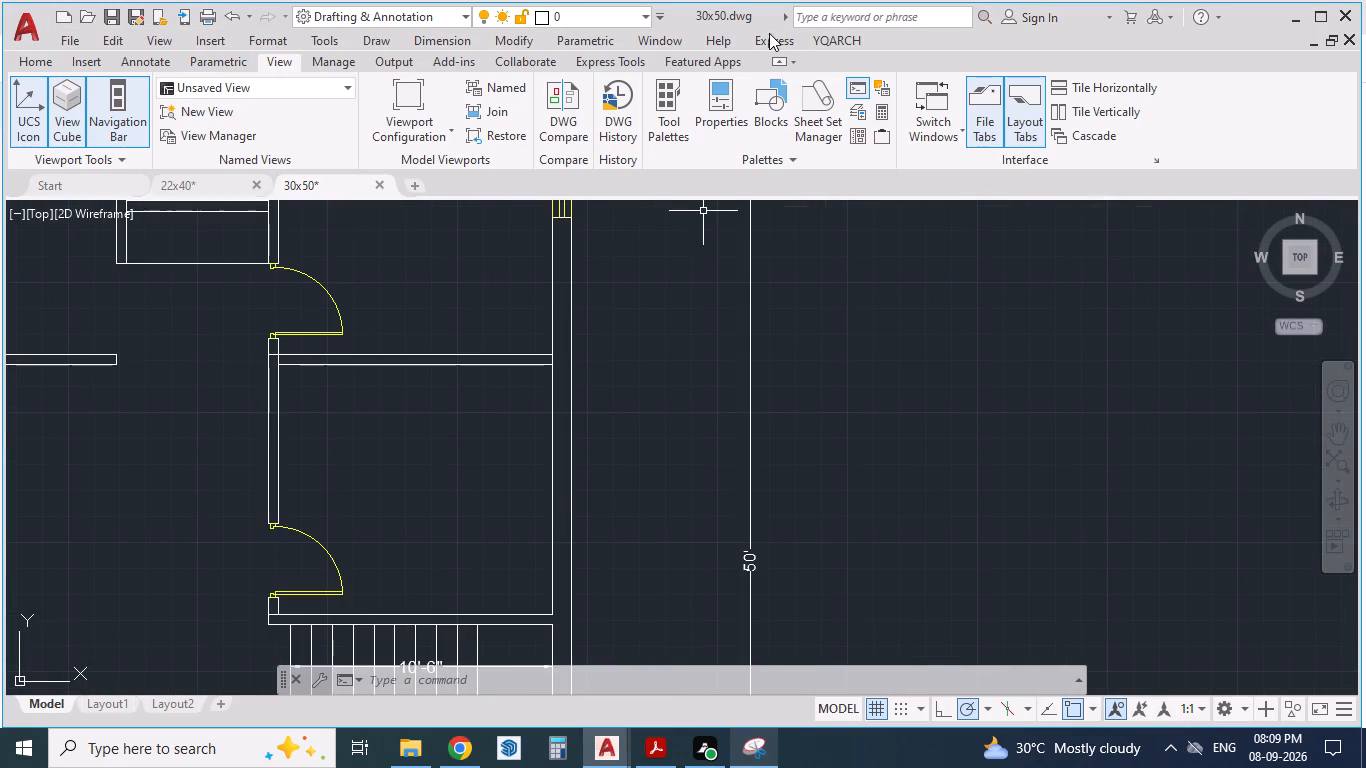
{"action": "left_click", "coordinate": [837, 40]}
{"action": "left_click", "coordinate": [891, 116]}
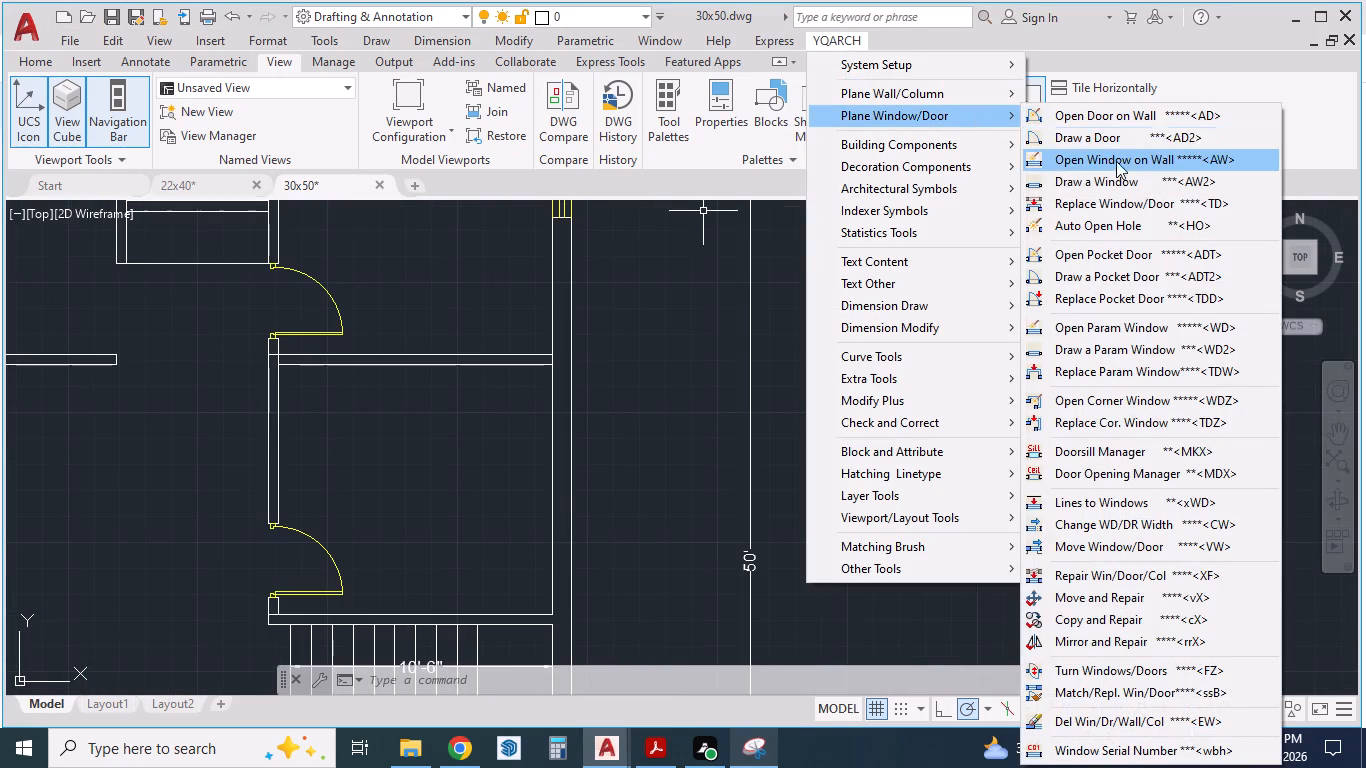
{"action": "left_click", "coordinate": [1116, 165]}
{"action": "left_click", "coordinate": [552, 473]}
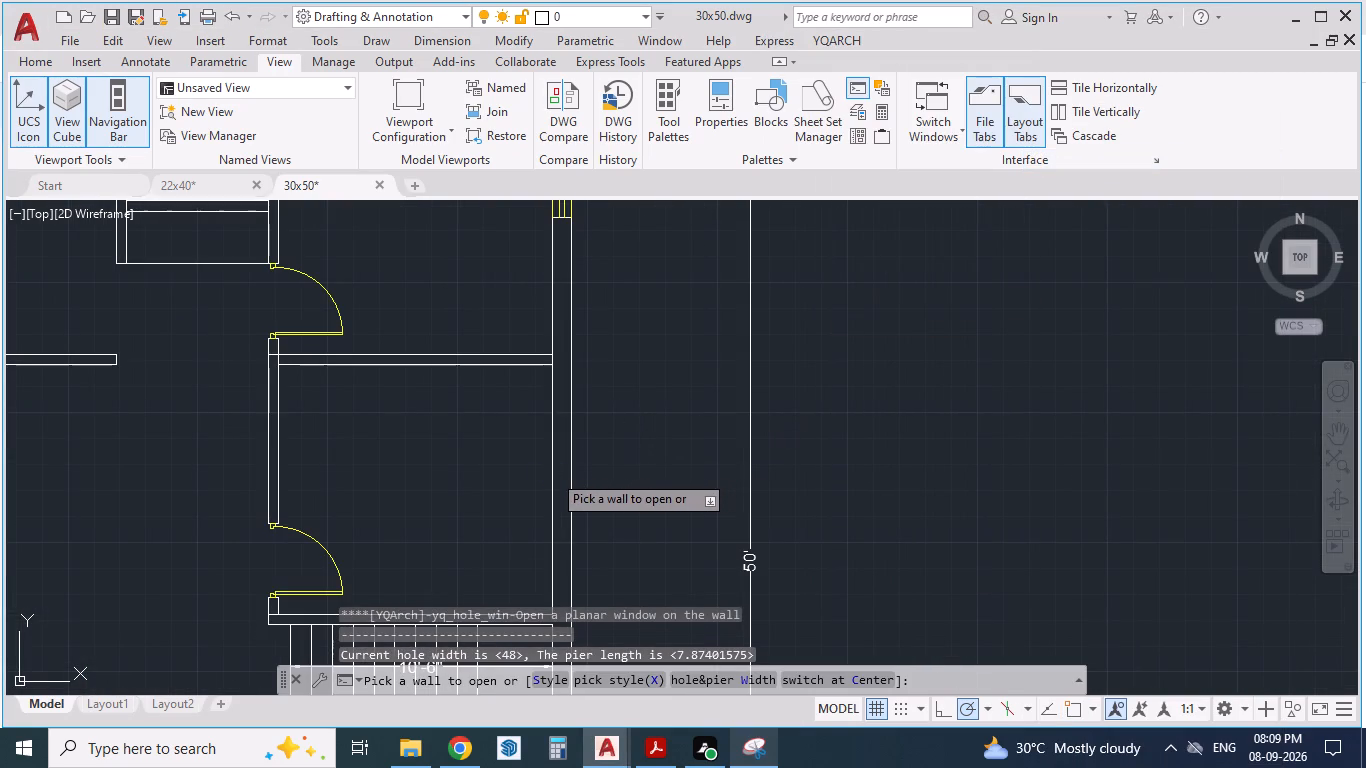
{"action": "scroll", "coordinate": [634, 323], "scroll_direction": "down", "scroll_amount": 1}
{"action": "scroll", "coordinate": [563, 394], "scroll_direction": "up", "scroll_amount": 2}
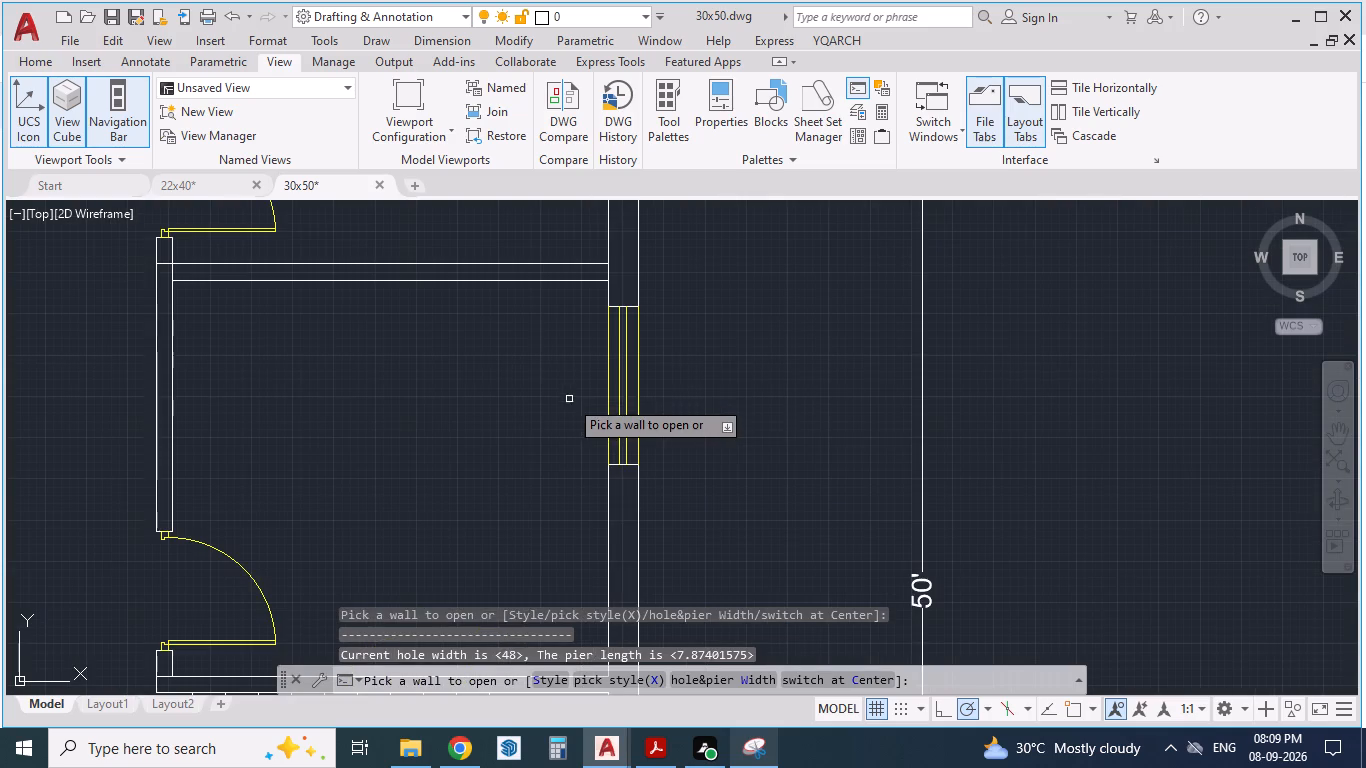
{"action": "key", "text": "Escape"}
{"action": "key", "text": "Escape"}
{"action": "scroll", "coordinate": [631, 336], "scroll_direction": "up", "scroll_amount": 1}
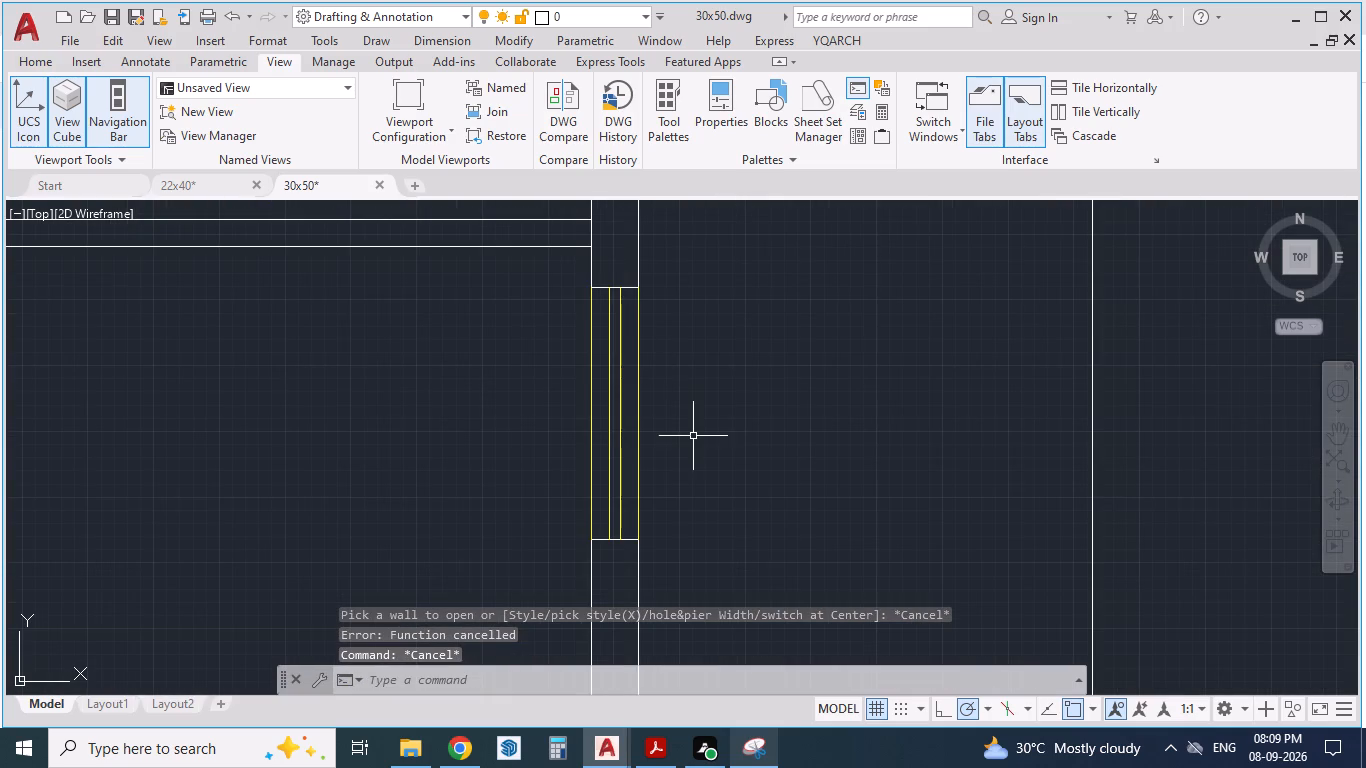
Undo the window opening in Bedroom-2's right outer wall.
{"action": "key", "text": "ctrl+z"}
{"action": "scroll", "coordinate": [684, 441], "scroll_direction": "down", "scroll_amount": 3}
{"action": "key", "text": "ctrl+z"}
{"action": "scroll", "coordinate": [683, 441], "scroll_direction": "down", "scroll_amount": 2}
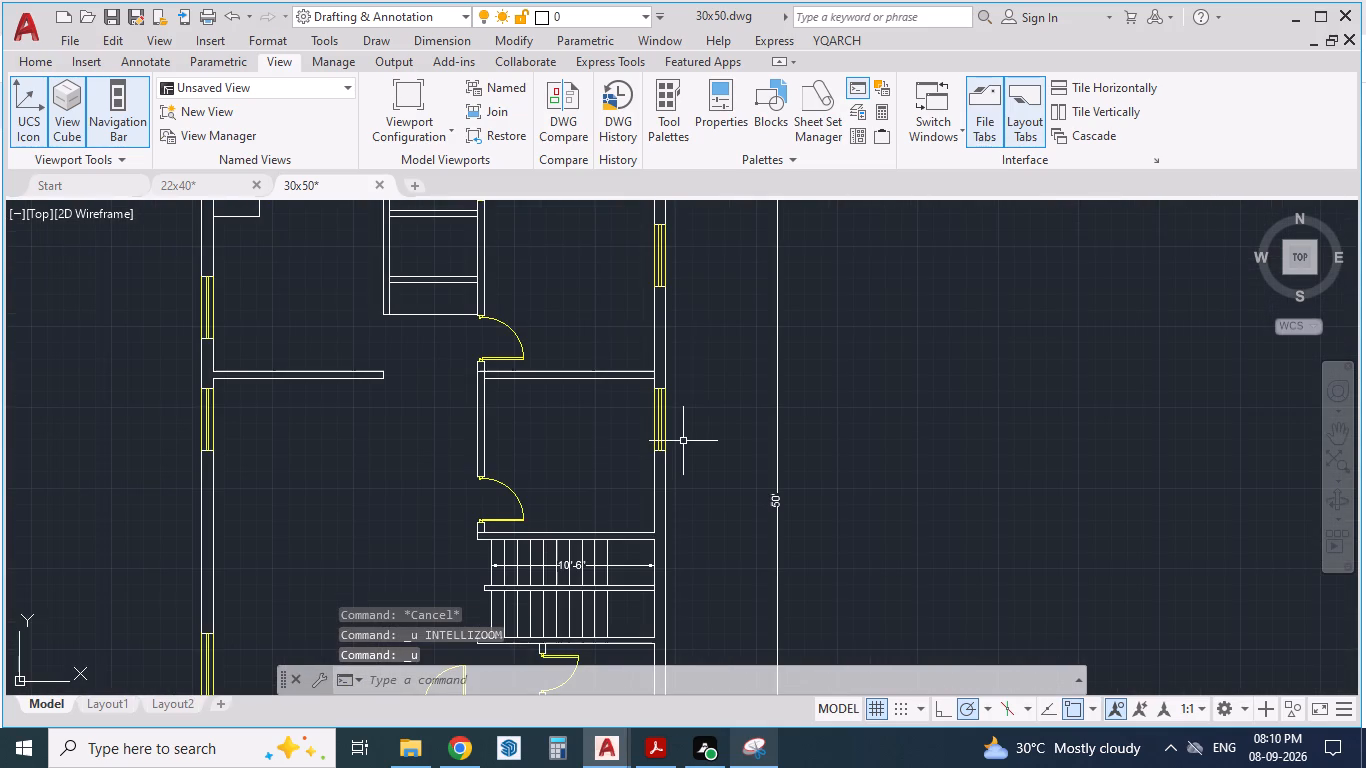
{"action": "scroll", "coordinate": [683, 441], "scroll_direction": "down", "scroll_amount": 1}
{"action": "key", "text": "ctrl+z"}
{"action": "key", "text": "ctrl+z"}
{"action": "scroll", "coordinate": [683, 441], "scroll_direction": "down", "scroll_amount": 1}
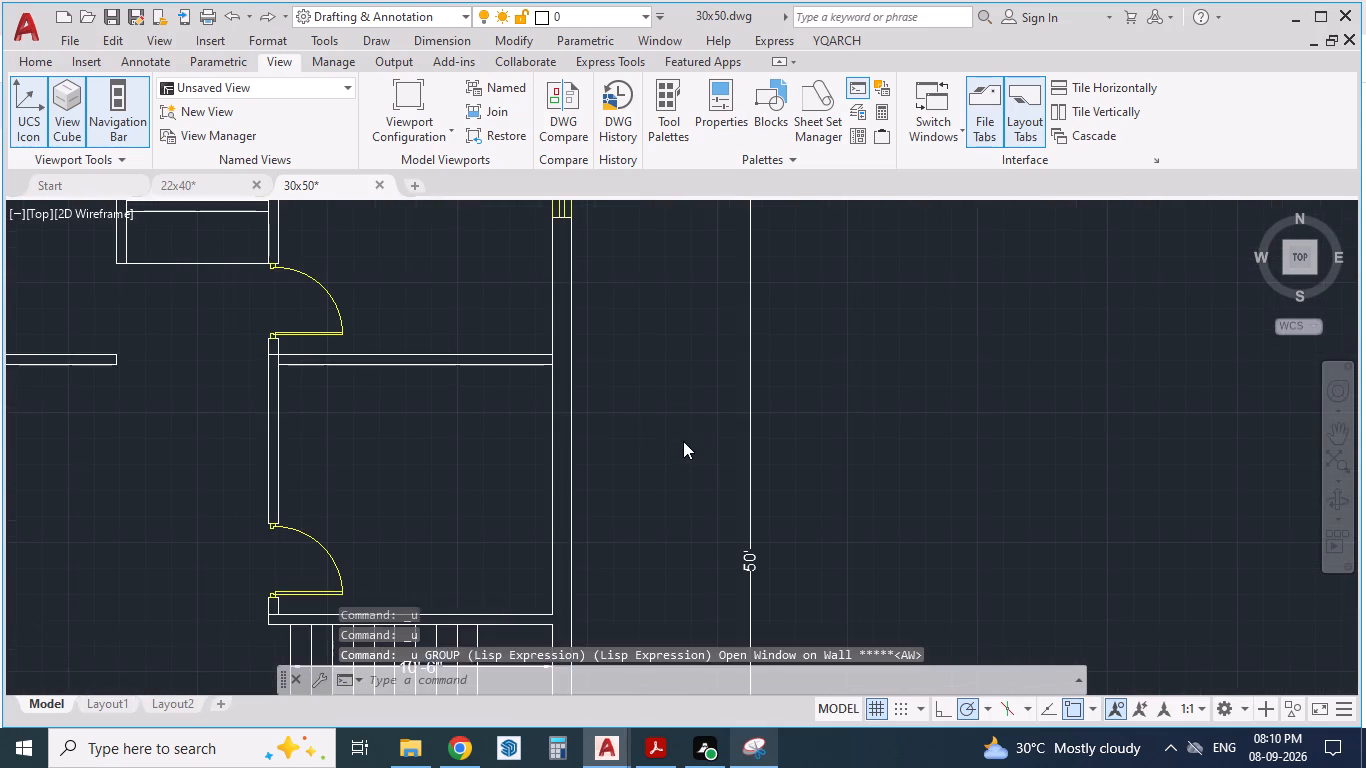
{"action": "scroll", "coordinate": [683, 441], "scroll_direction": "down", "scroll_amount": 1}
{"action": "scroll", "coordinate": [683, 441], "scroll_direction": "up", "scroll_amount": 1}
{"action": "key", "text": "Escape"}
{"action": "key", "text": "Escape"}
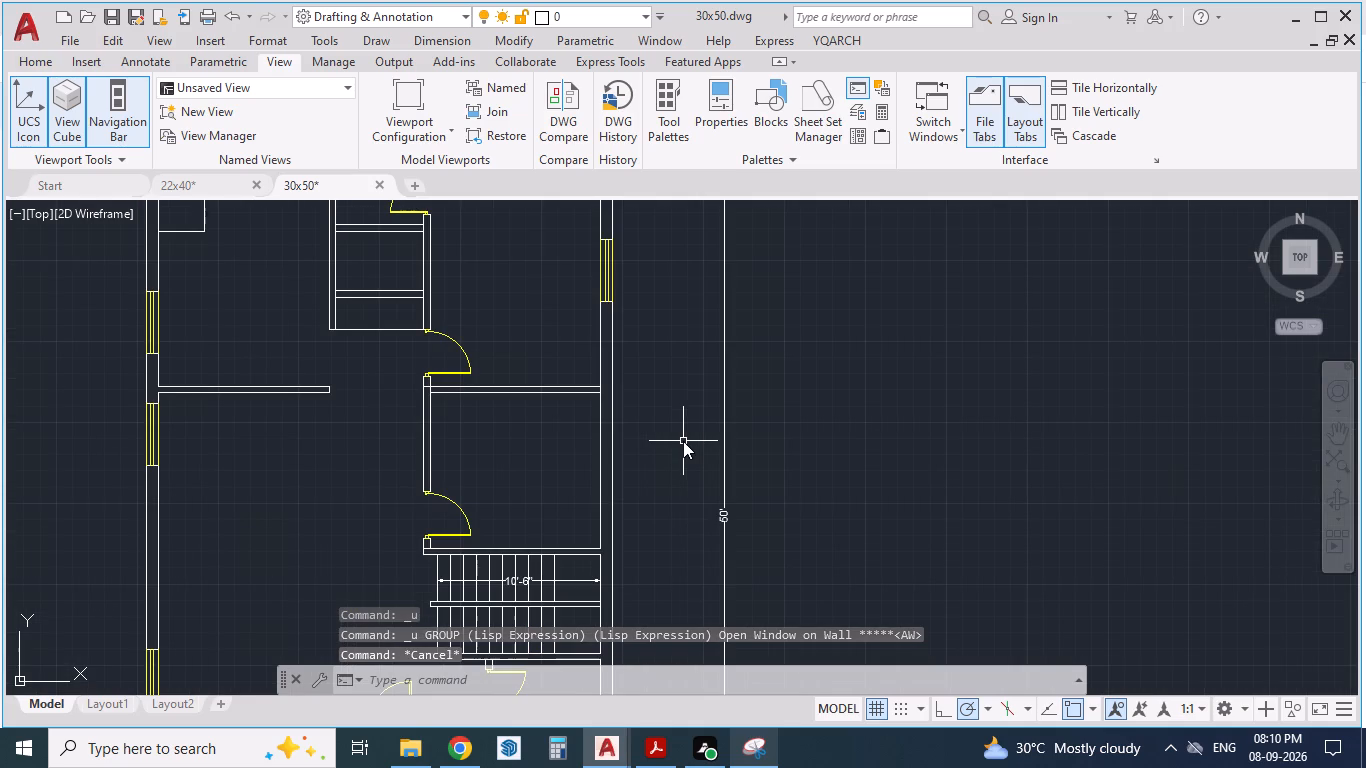
Save the drawing and trim the inner line of the right outer wall where the Bedroom-1/Bedroom-2 partition meets it.
{"action": "key", "text": "ctrl+s"}
{"action": "scroll", "coordinate": [626, 428], "scroll_direction": "up", "scroll_amount": 2}
{"action": "key", "text": "f"}
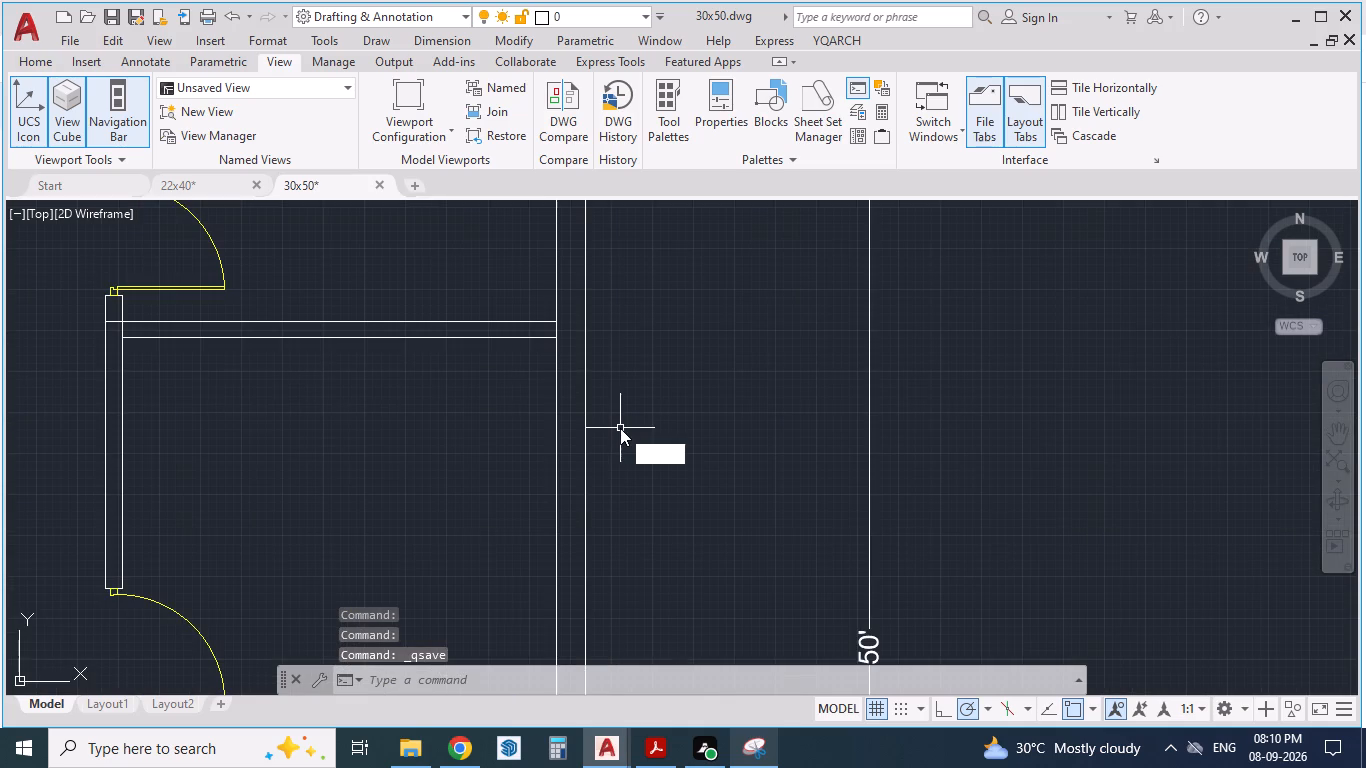
{"action": "key", "text": "Escape"}
{"action": "key", "text": "Escape"}
{"action": "type", "text": "TR"}
{"action": "key", "text": "Return"}
{"action": "scroll", "coordinate": [620, 428], "scroll_direction": "up", "scroll_amount": 1}
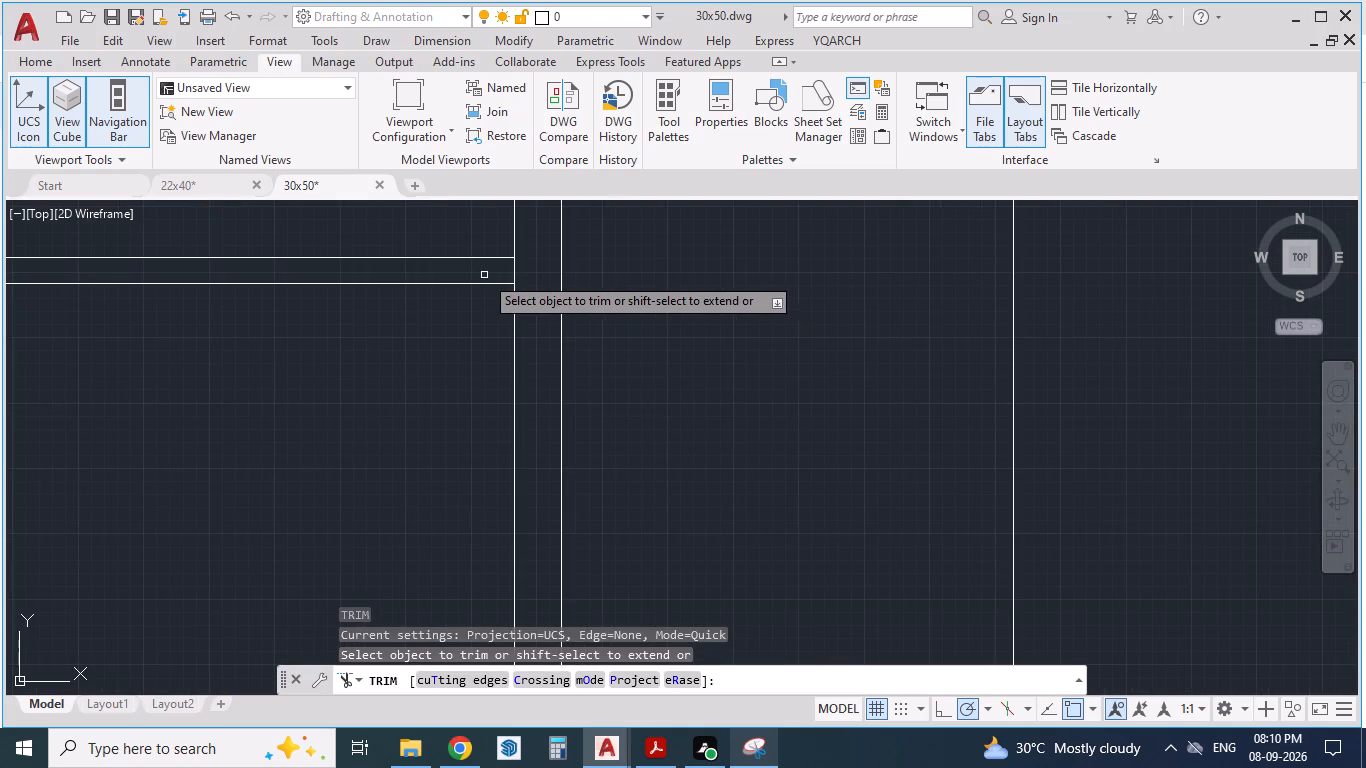
{"action": "left_click", "coordinate": [513, 269]}
{"action": "scroll", "coordinate": [516, 266], "scroll_direction": "down", "scroll_amount": 3}
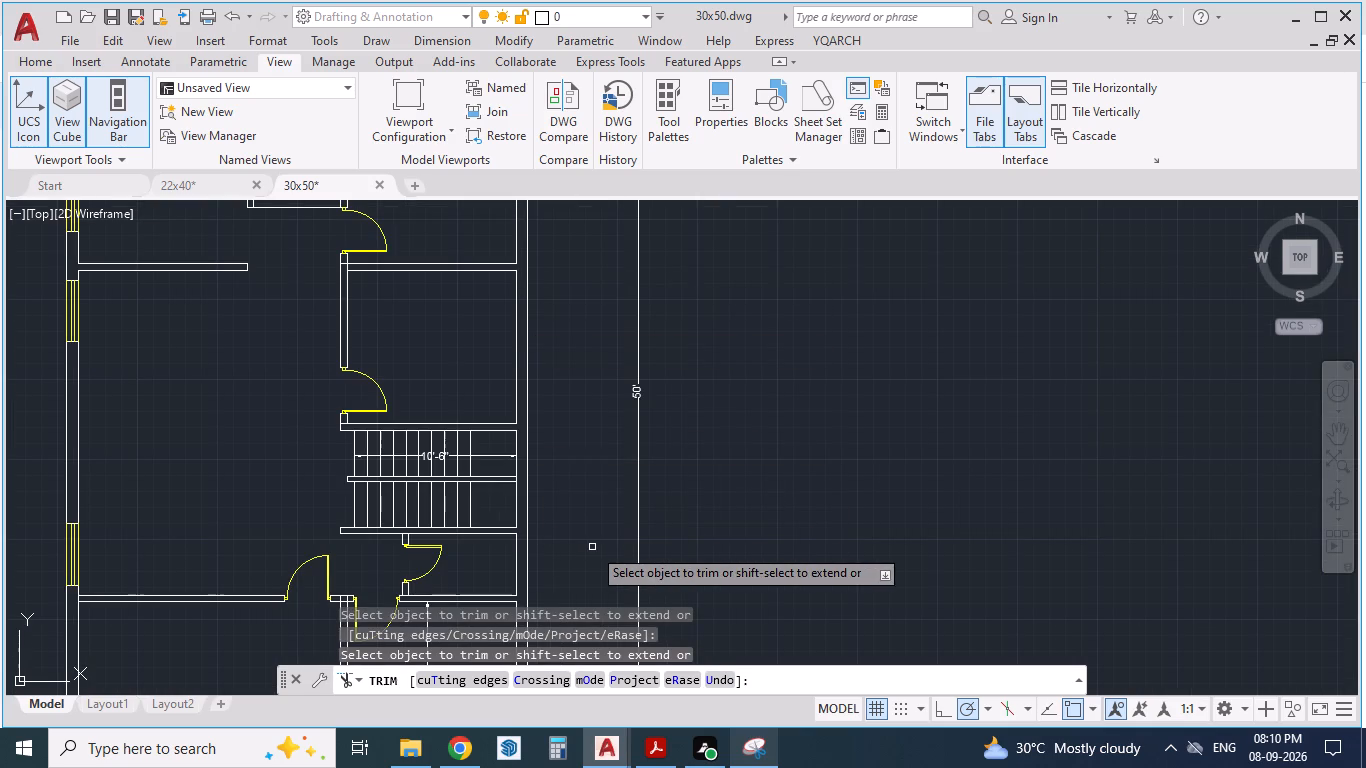
{"action": "key", "text": "Escape"}
{"action": "key", "text": "Escape"}
Open a 48" wide window at the middle of Bedroom-2's right outer wall, using the hole-at-middle-wall option.
{"action": "scroll", "coordinate": [528, 322], "scroll_direction": "up", "scroll_amount": 2}
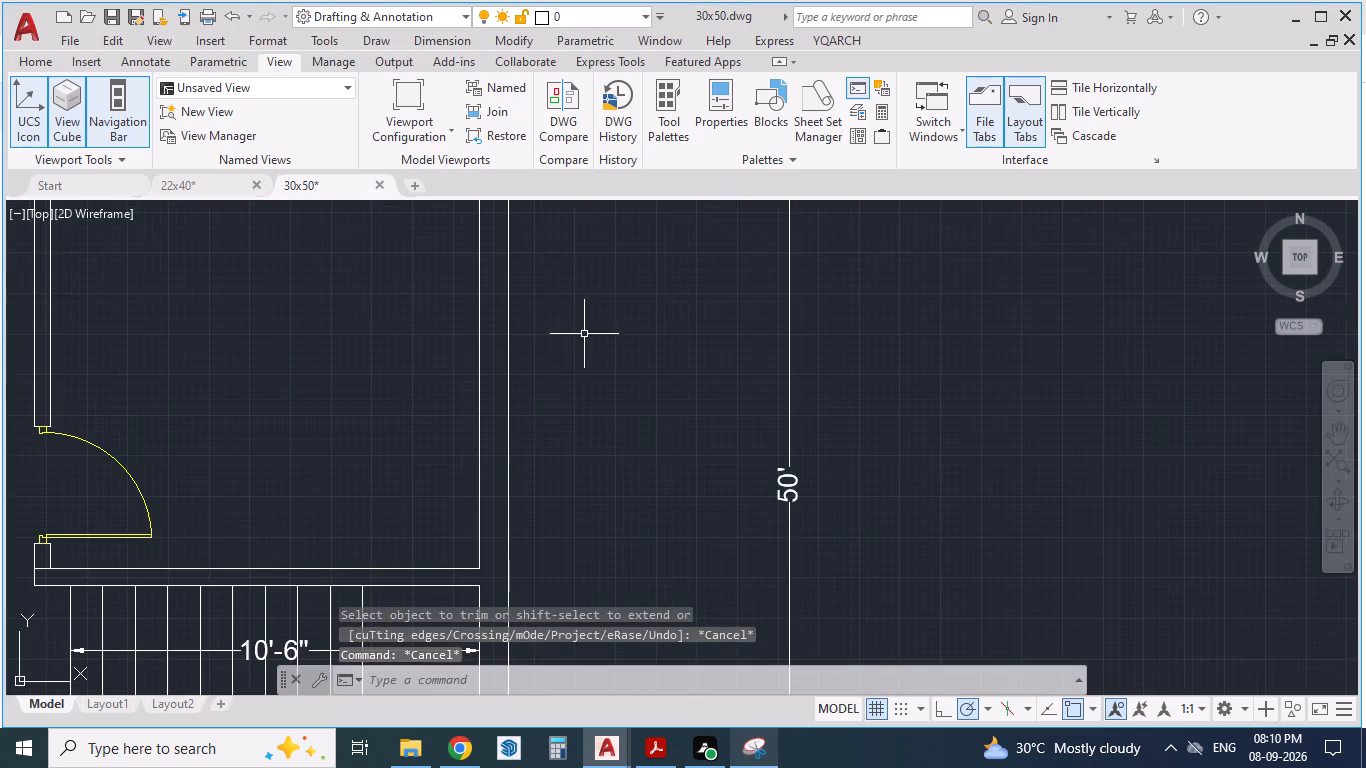
{"action": "scroll", "coordinate": [577, 363], "scroll_direction": "down", "scroll_amount": 2}
{"action": "left_click", "coordinate": [830, 46]}
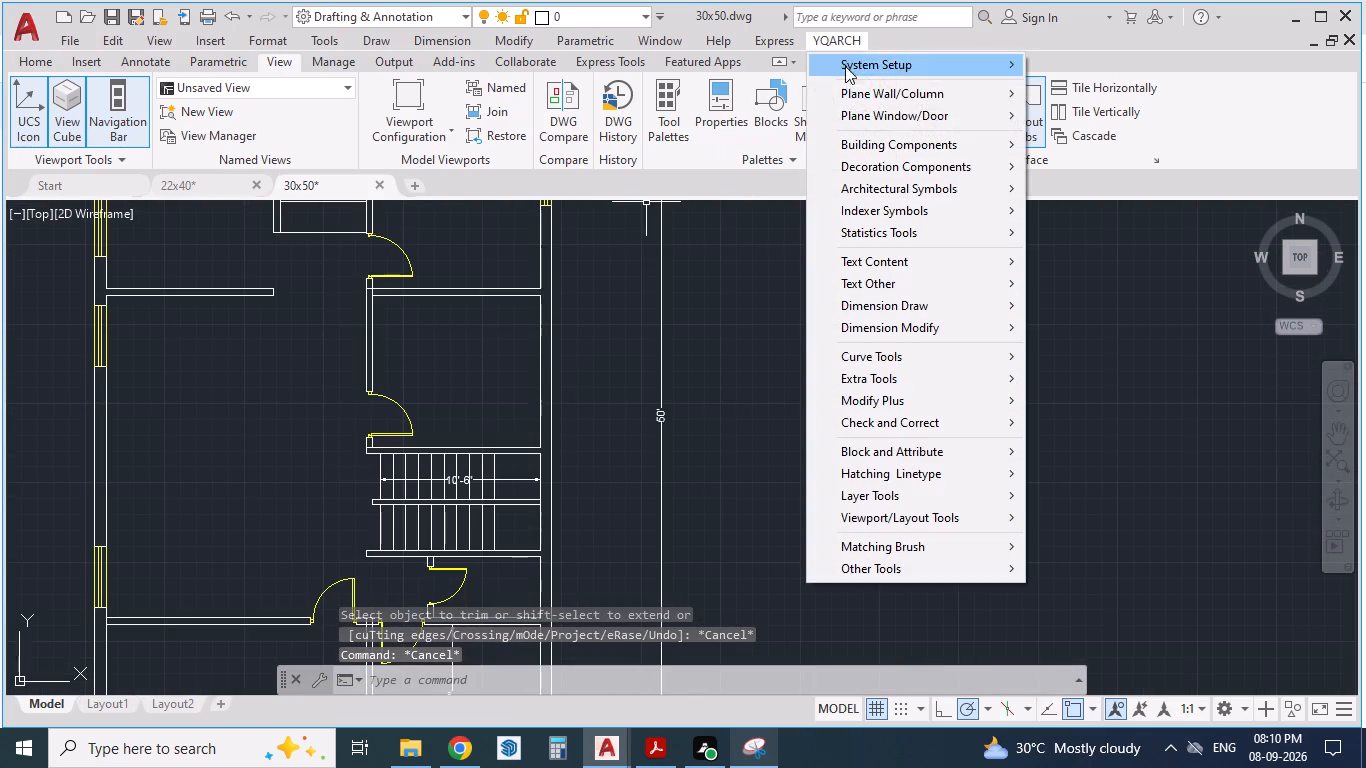
{"action": "left_click", "coordinate": [867, 119]}
{"action": "left_click", "coordinate": [1097, 153]}
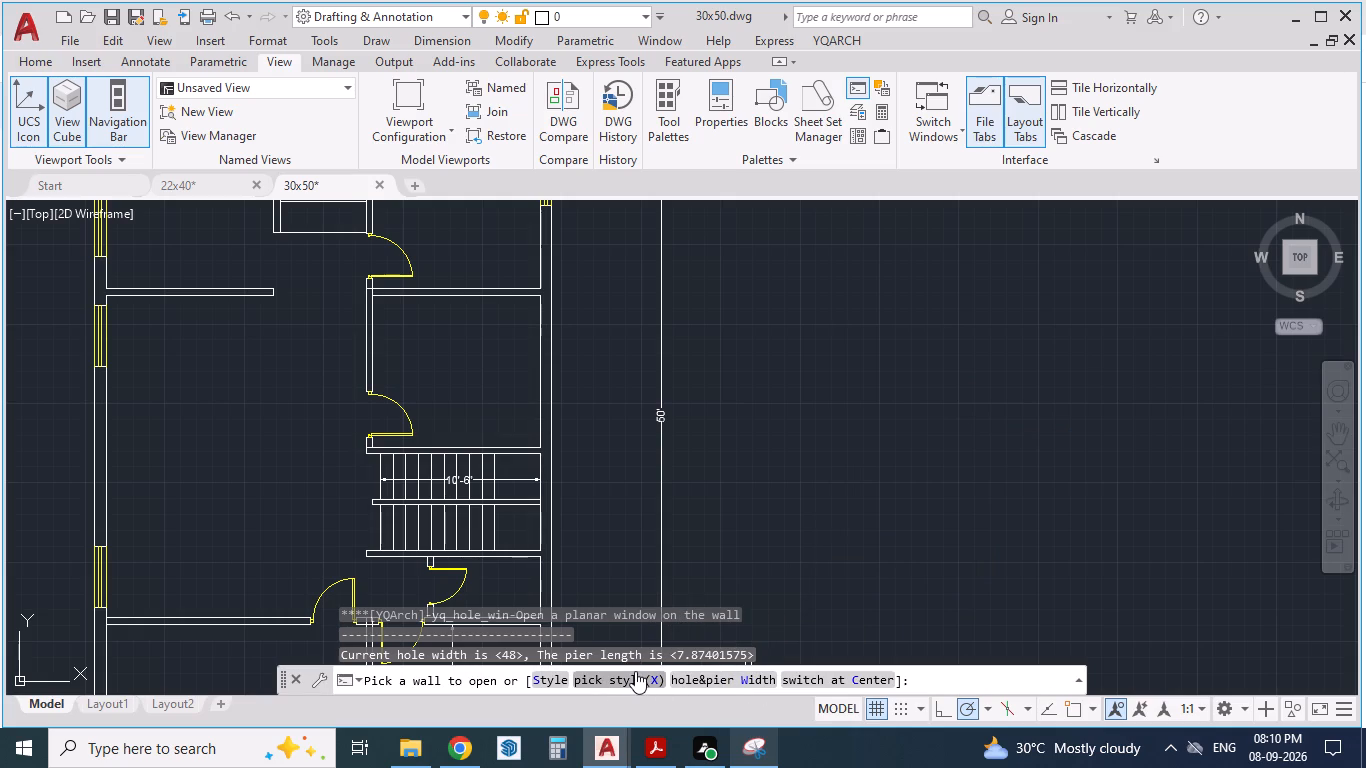
{"action": "left_click", "coordinate": [673, 677]}
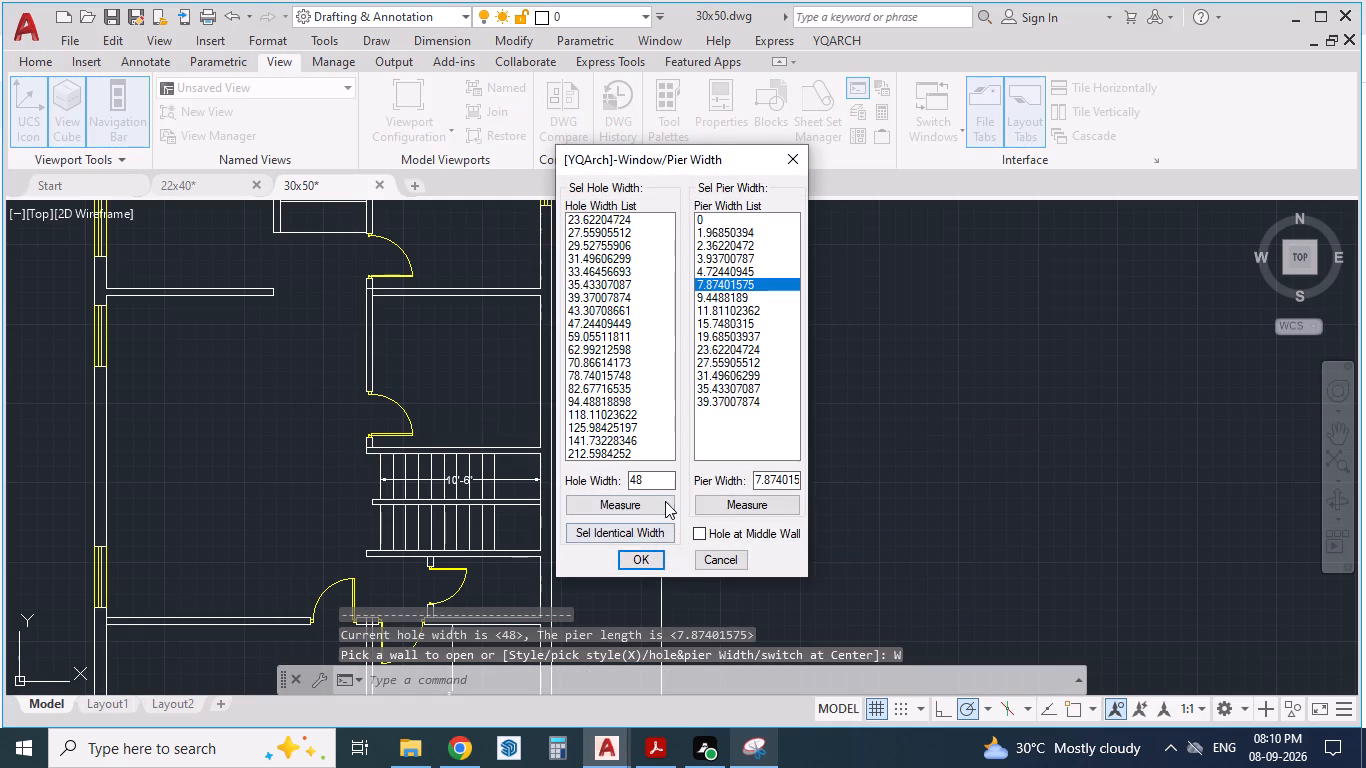
{"action": "left_click", "coordinate": [699, 533]}
{"action": "left_click", "coordinate": [652, 560]}
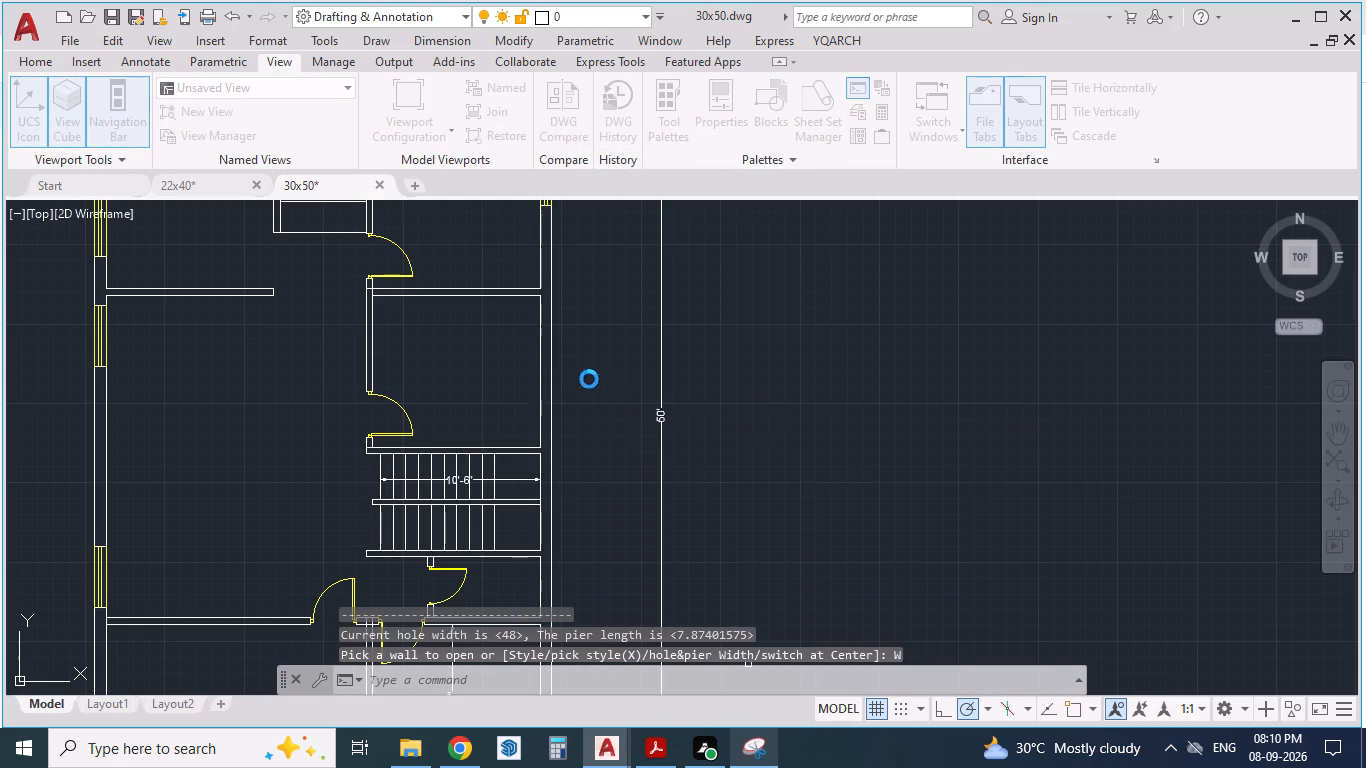
{"action": "left_click", "coordinate": [540, 369]}
{"action": "scroll", "coordinate": [569, 396], "scroll_direction": "down", "scroll_amount": 1}
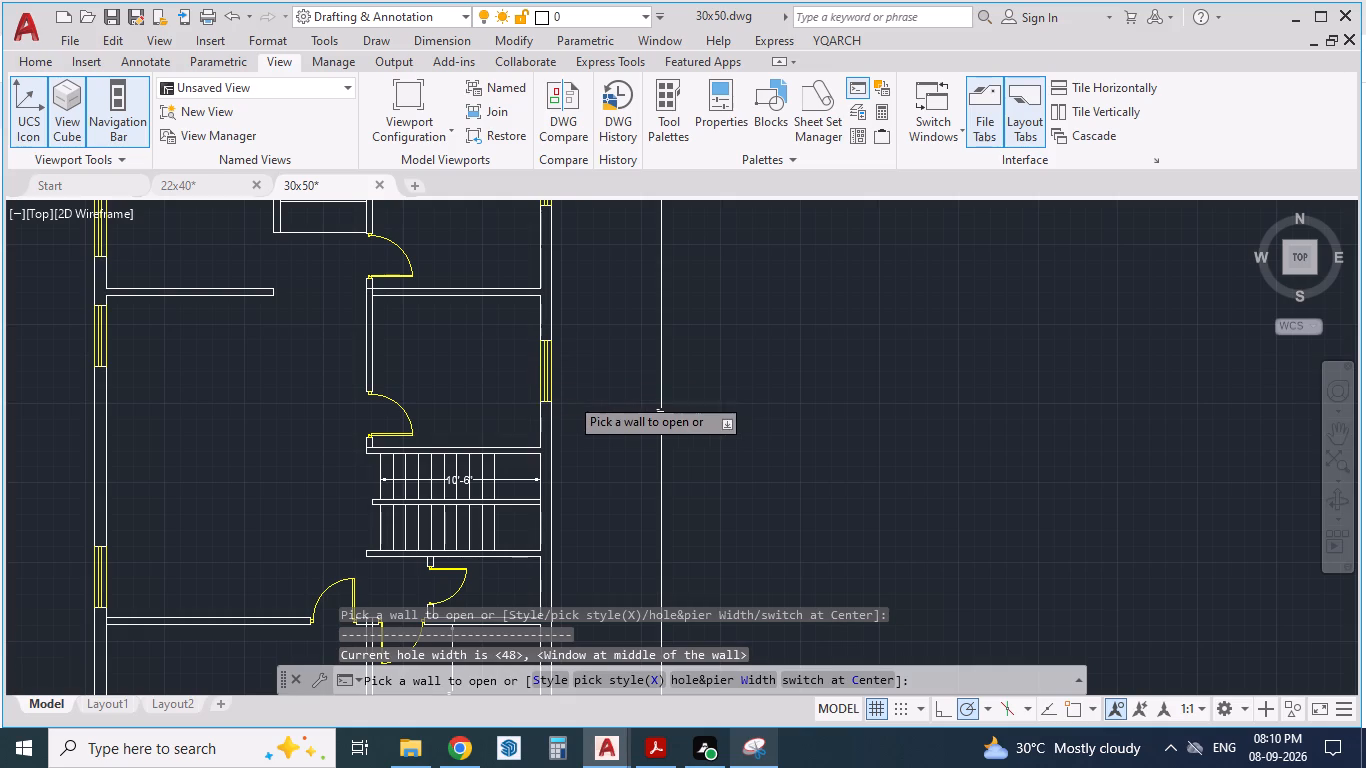
Check the PDF plan and open a 48" wide window at the middle of Bedroom-3's bottom outer wall.
{"action": "scroll", "coordinate": [602, 402], "scroll_direction": "down", "scroll_amount": 1}
{"action": "left_click", "coordinate": [658, 744]}
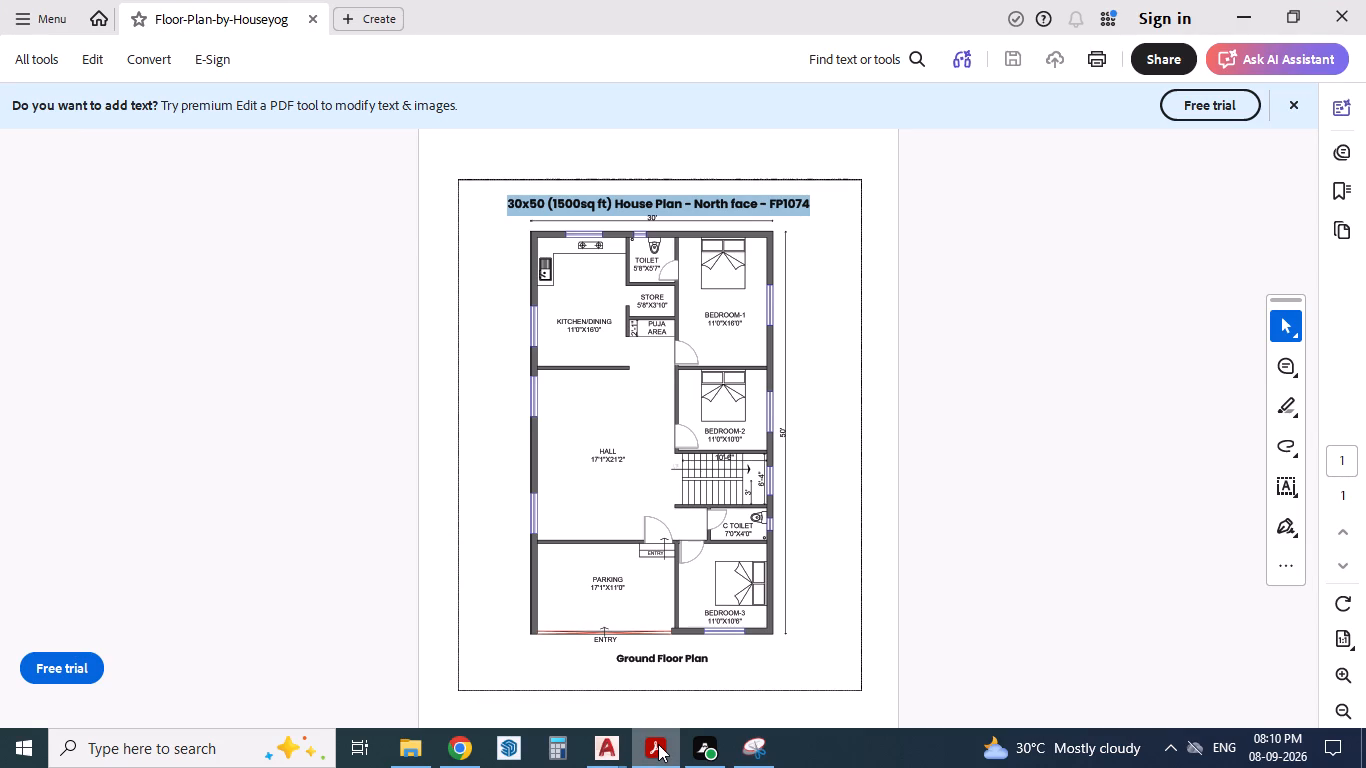
{"action": "left_click", "coordinate": [658, 744]}
{"action": "left_click", "coordinate": [658, 744]}
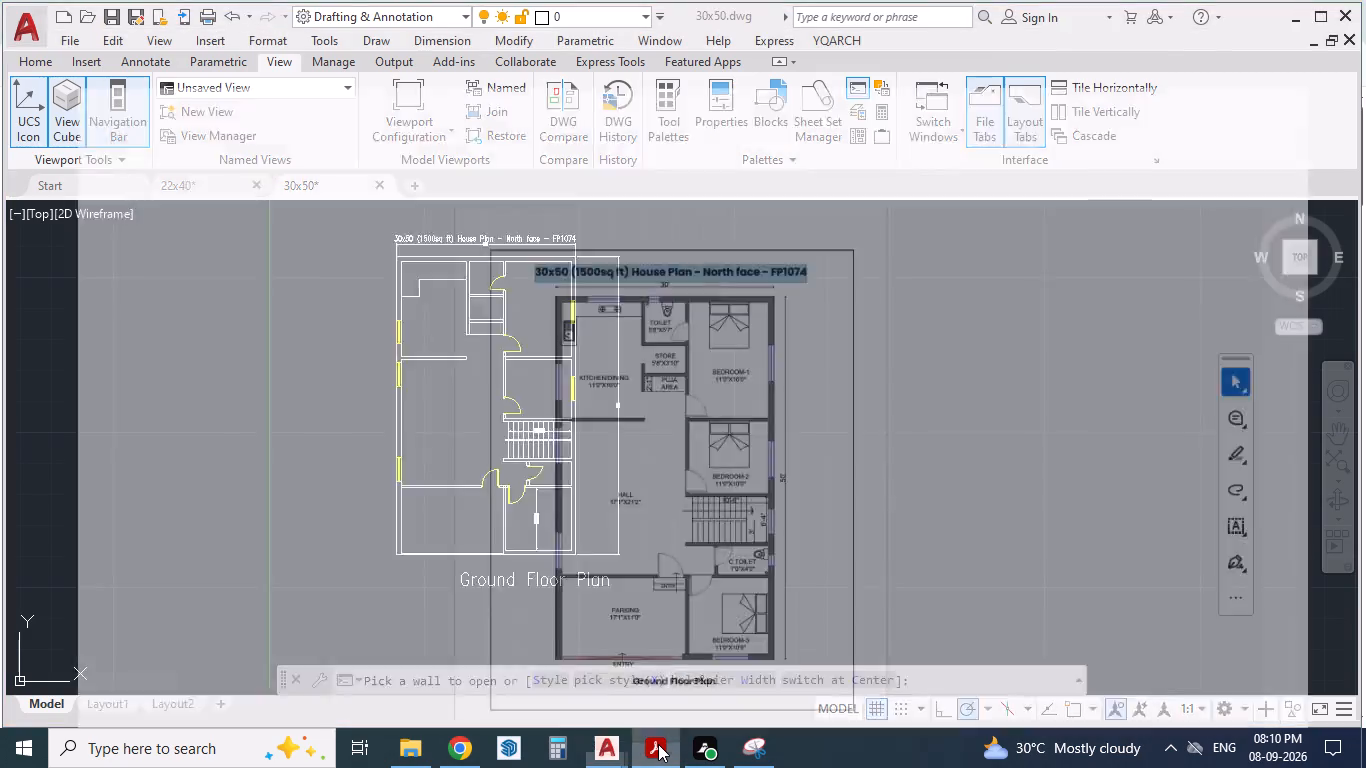
{"action": "scroll", "coordinate": [677, 676], "scroll_direction": "up", "scroll_amount": 3}
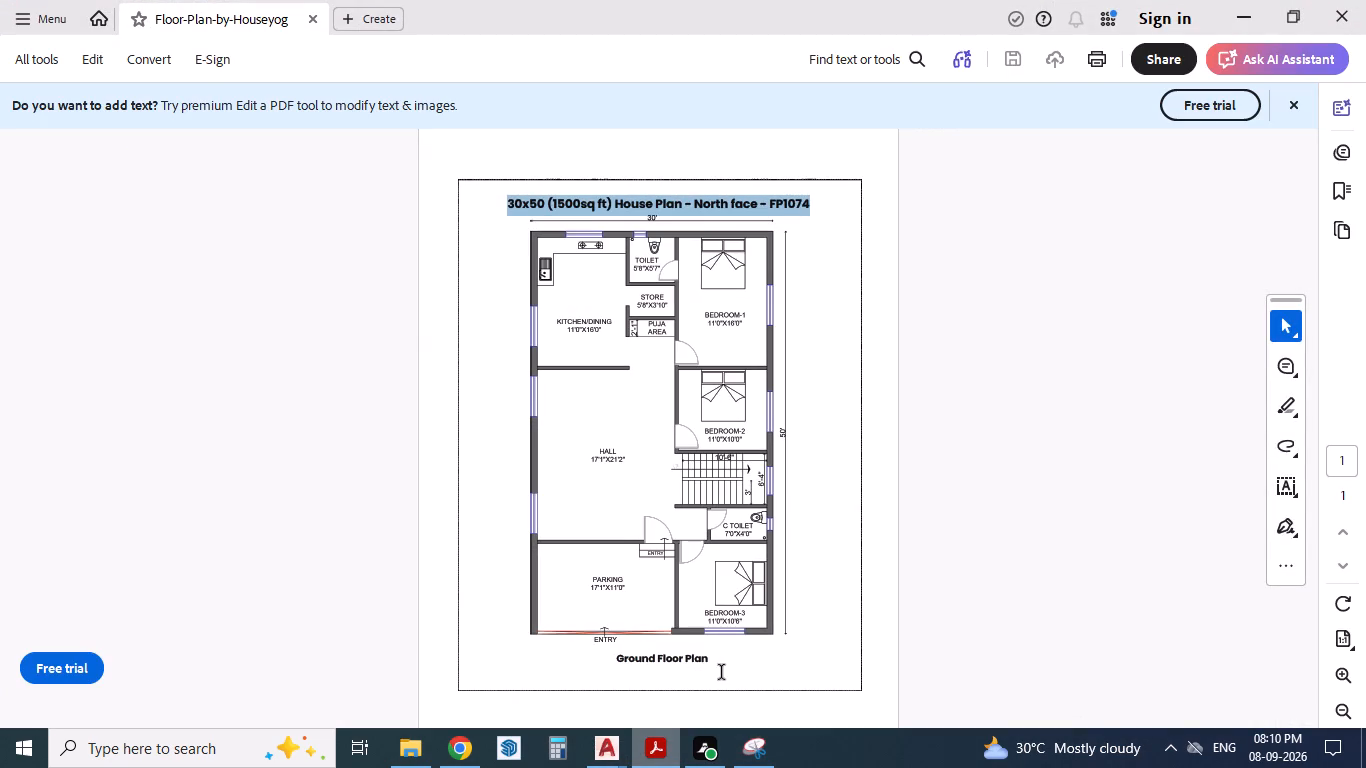
{"action": "left_click", "coordinate": [657, 748]}
{"action": "scroll", "coordinate": [669, 494], "scroll_direction": "down", "scroll_amount": 1}
{"action": "scroll", "coordinate": [589, 510], "scroll_direction": "up", "scroll_amount": 2}
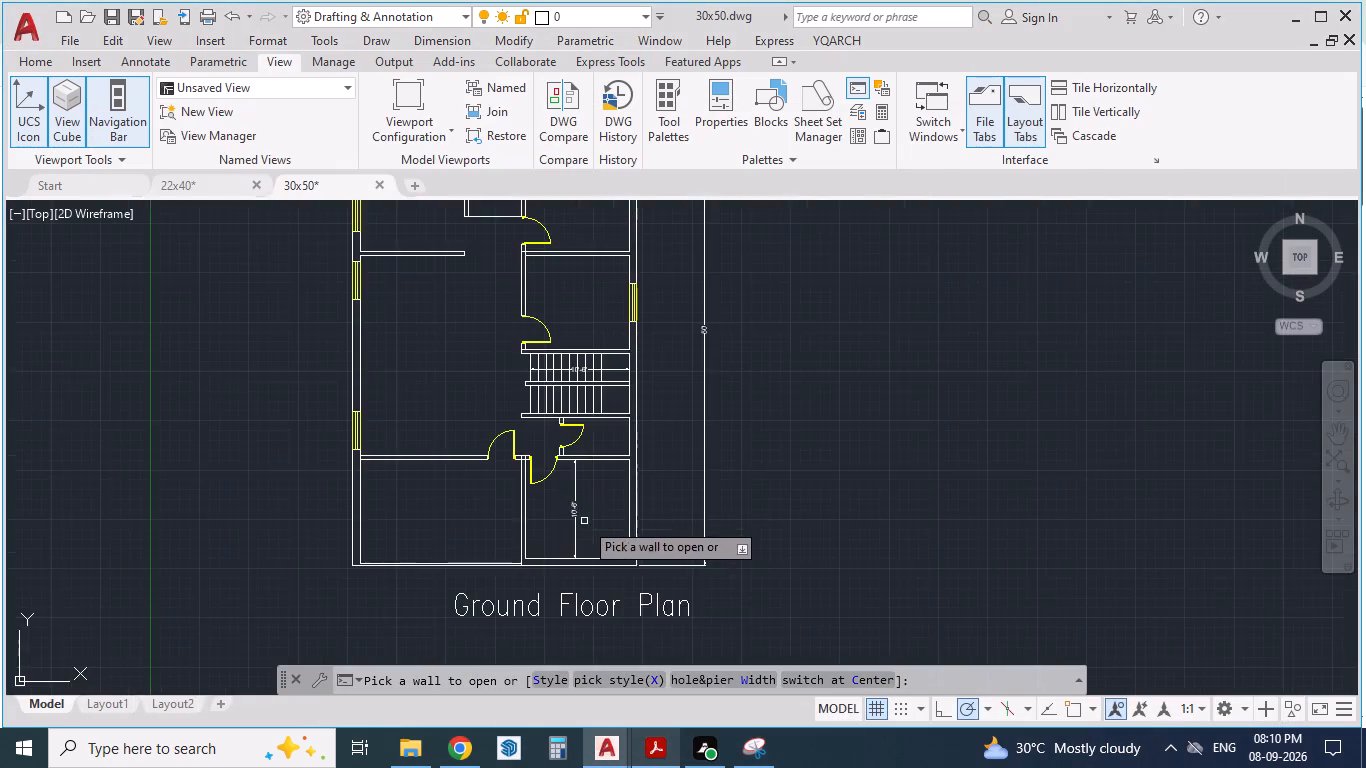
{"action": "scroll", "coordinate": [571, 561], "scroll_direction": "up", "scroll_amount": 2}
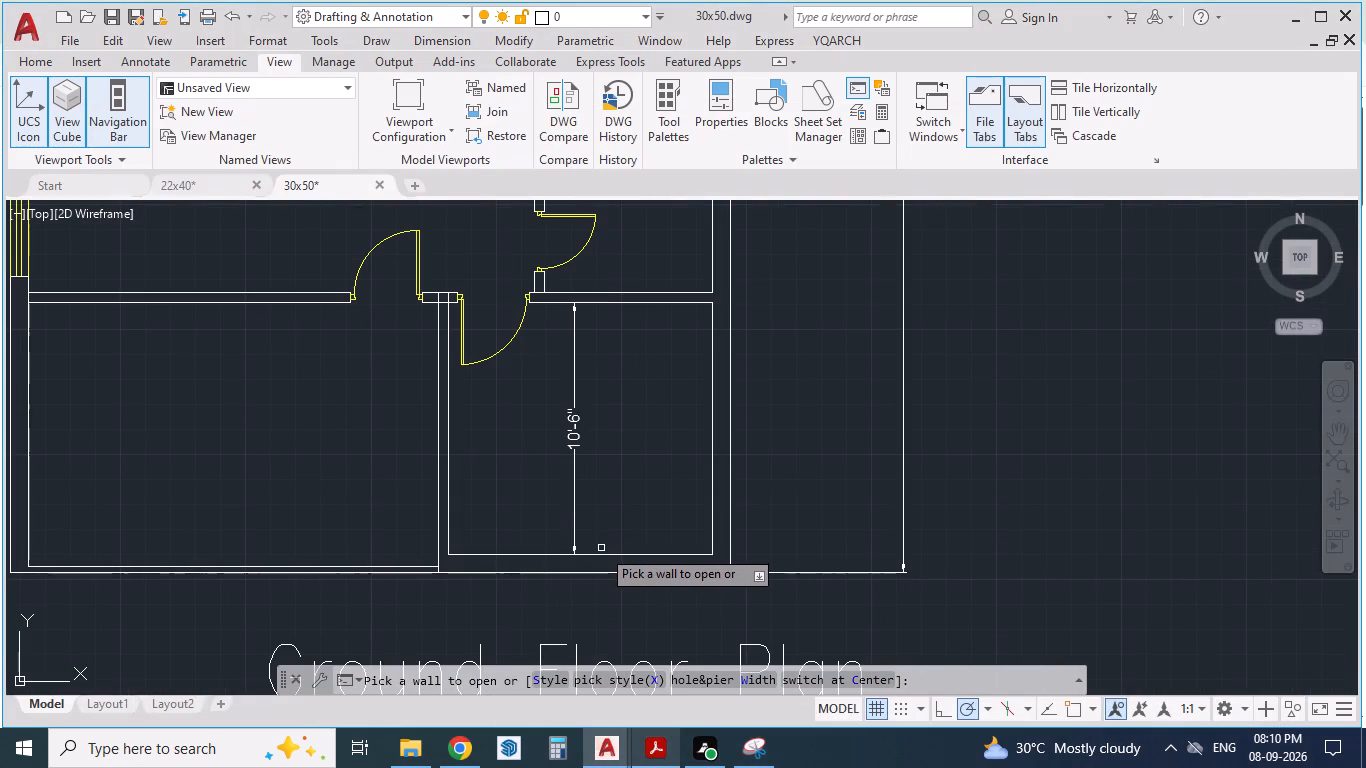
{"action": "left_click", "coordinate": [619, 554]}
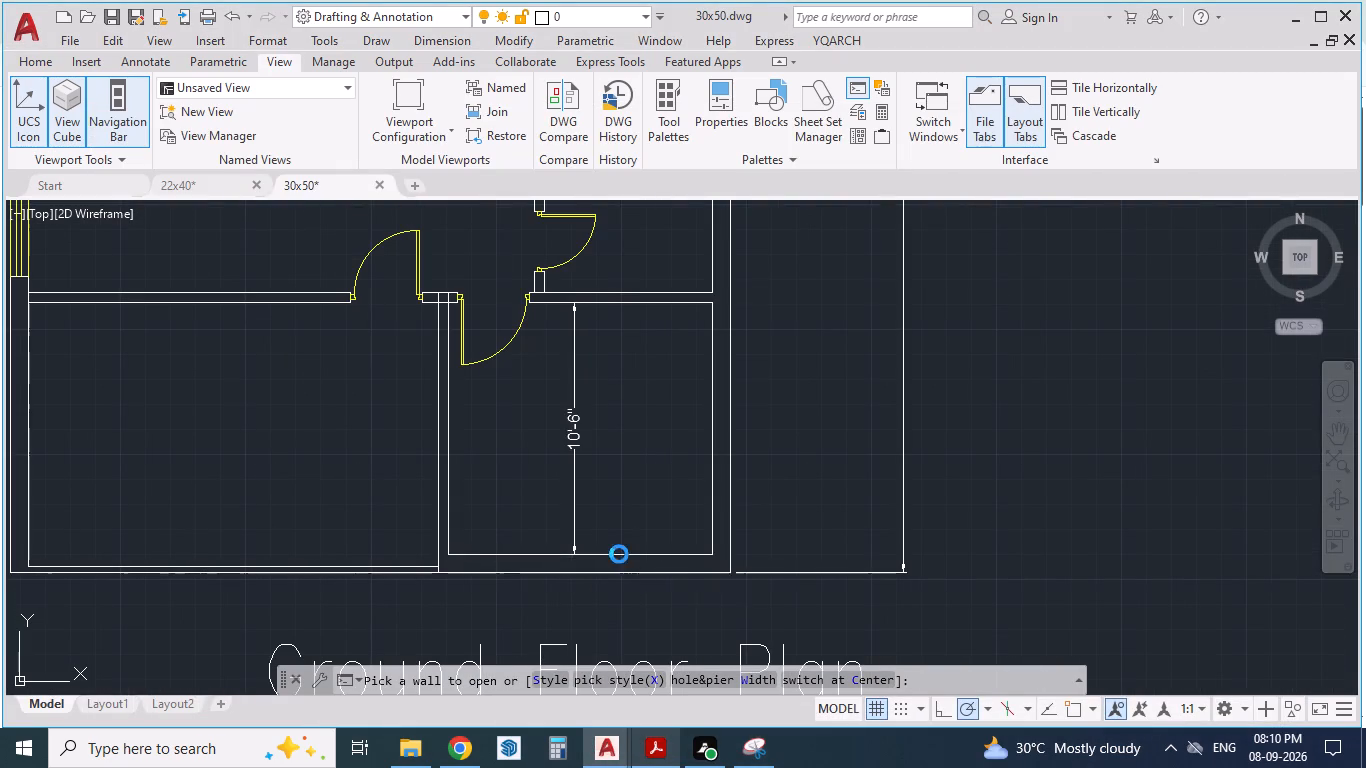
{"action": "scroll", "coordinate": [635, 581], "scroll_direction": "down", "scroll_amount": 1}
{"action": "key", "text": "Escape"}
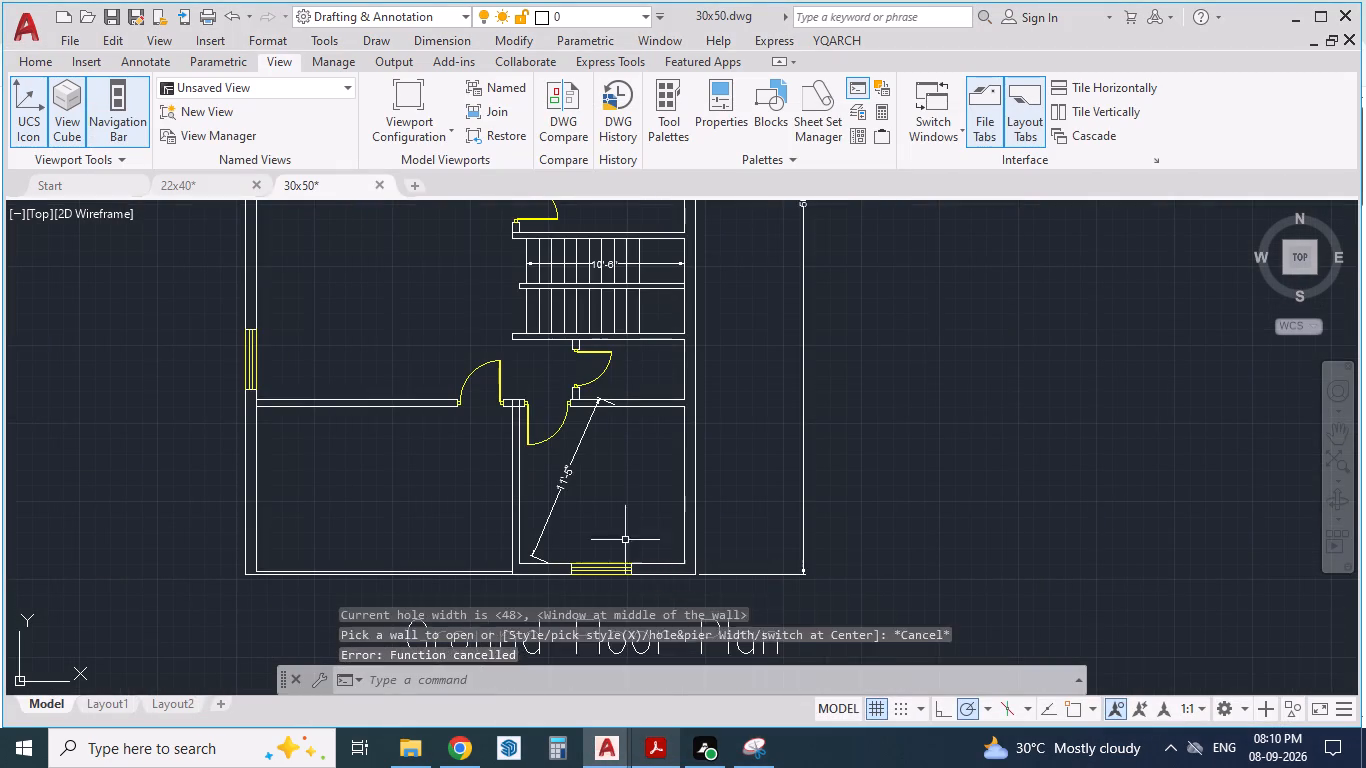
{"action": "key", "text": "Escape"}
Delete the slanted dimension inside Bedroom-3.
{"action": "left_click", "coordinate": [561, 478]}
{"action": "key", "text": "Delete"}
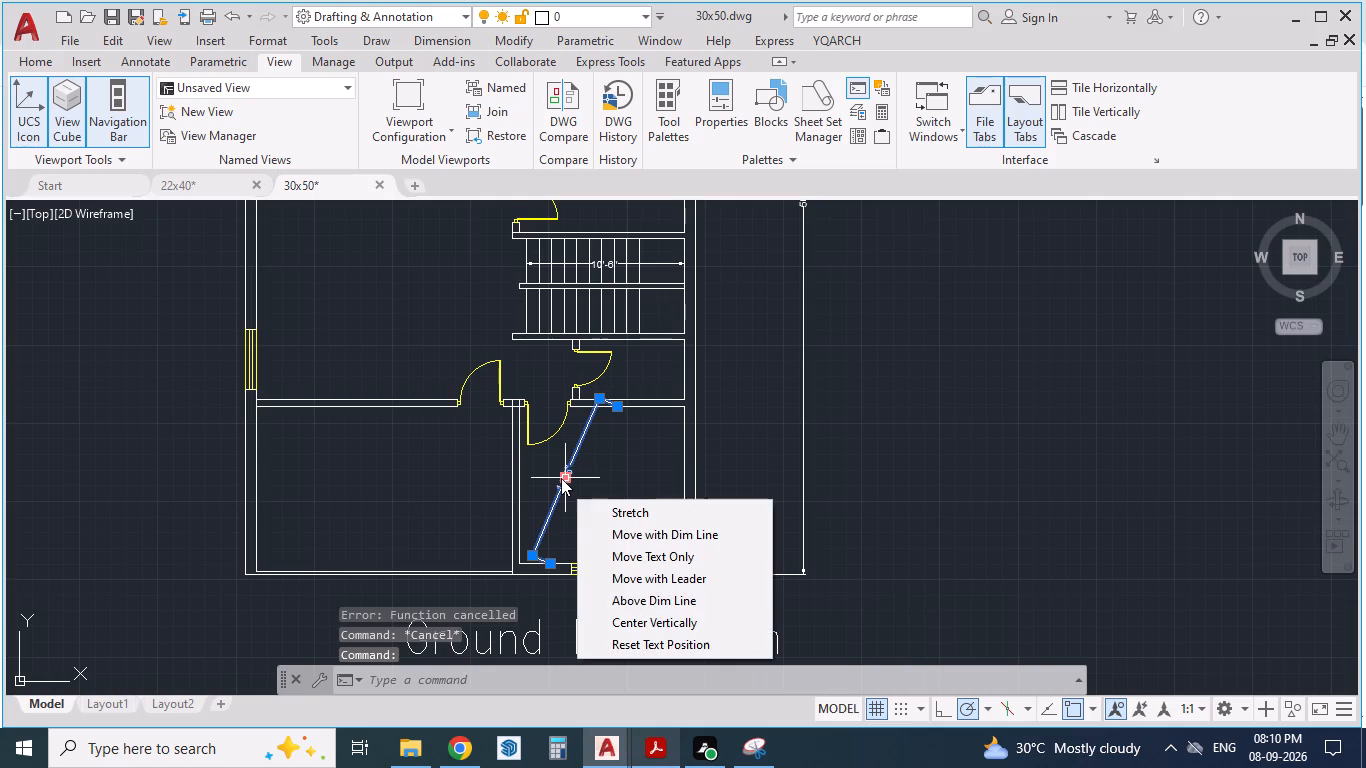
{"action": "key", "text": "Escape"}
{"action": "left_click", "coordinate": [606, 466]}
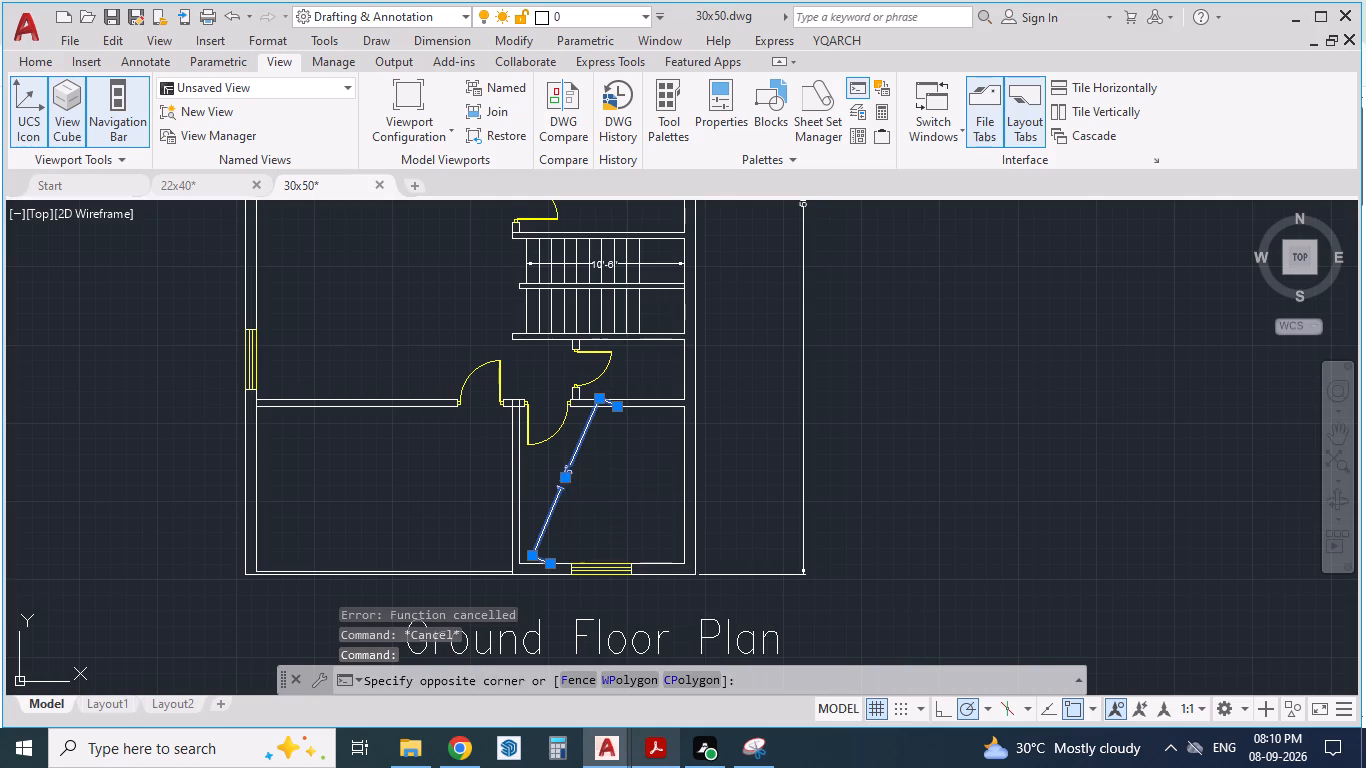
{"action": "left_click", "coordinate": [565, 458]}
{"action": "key", "text": "Delete"}
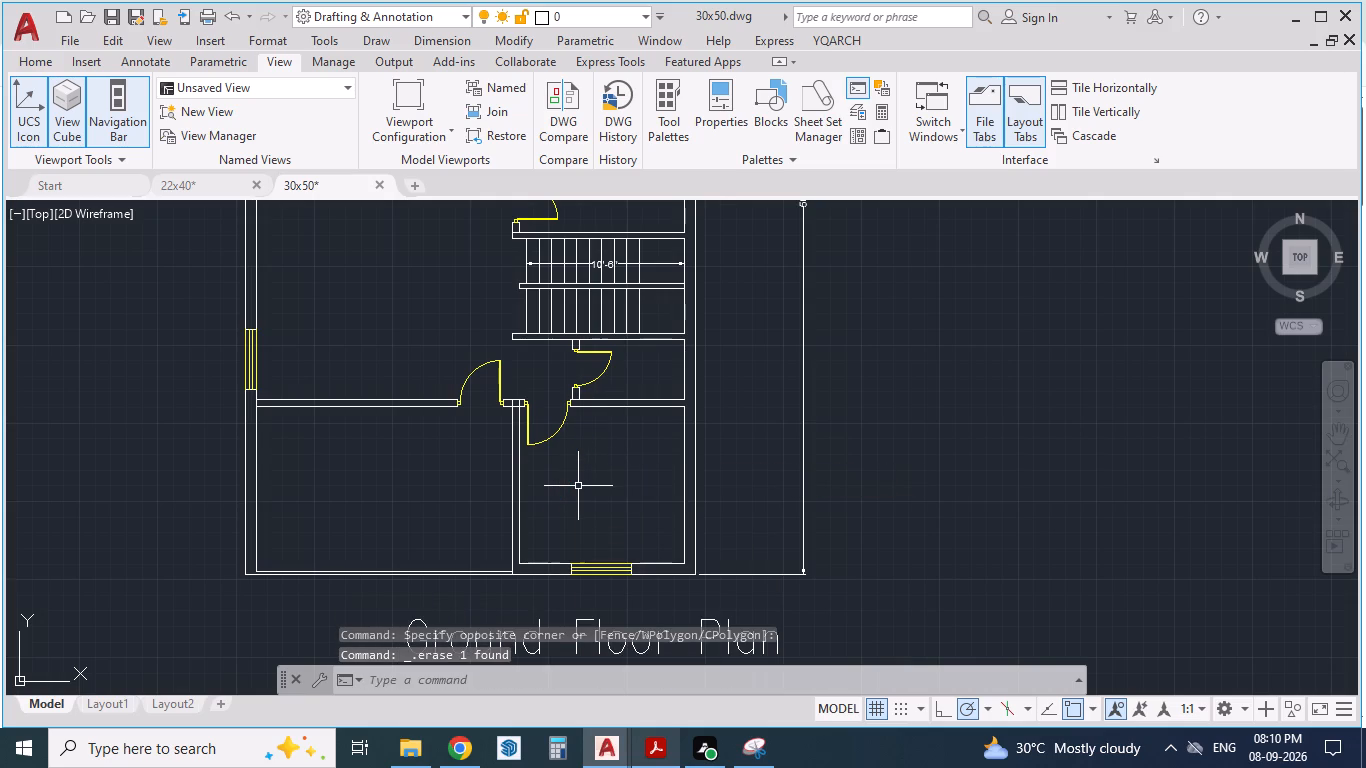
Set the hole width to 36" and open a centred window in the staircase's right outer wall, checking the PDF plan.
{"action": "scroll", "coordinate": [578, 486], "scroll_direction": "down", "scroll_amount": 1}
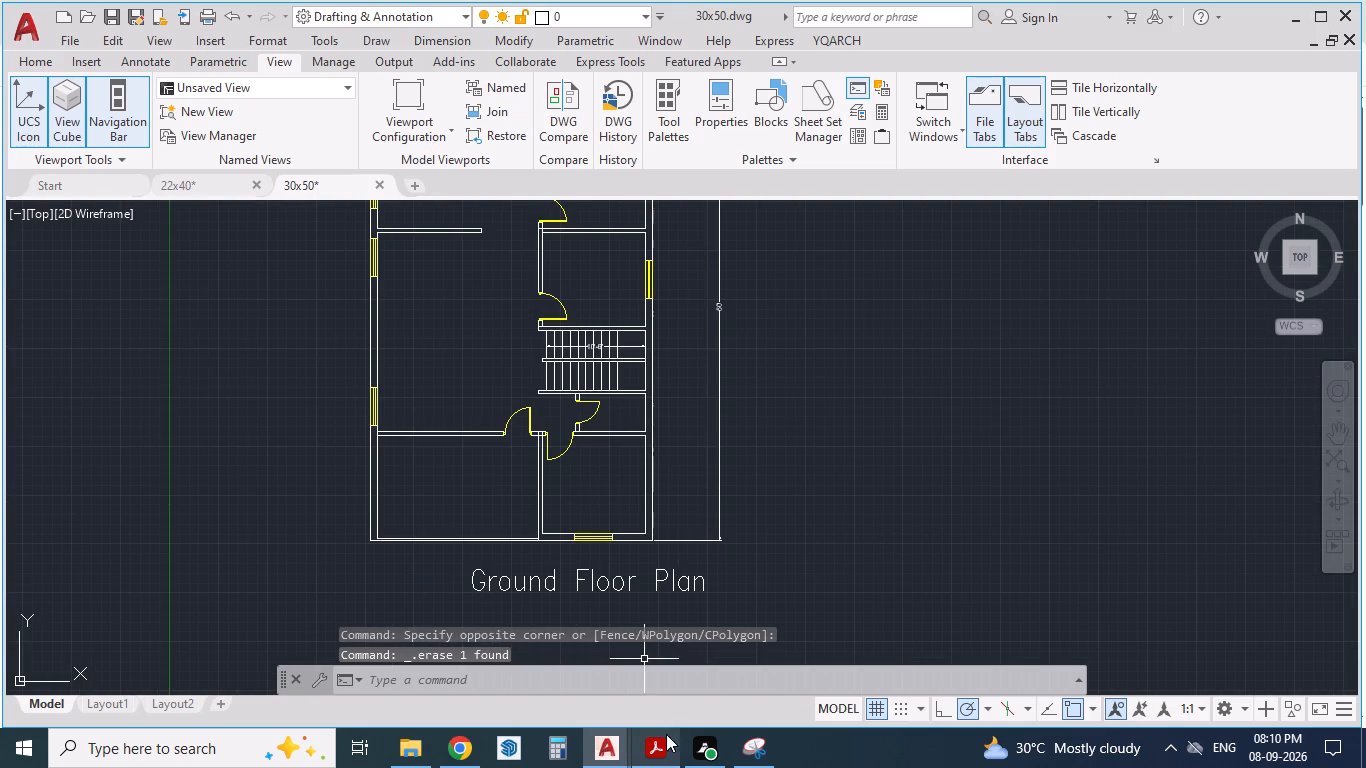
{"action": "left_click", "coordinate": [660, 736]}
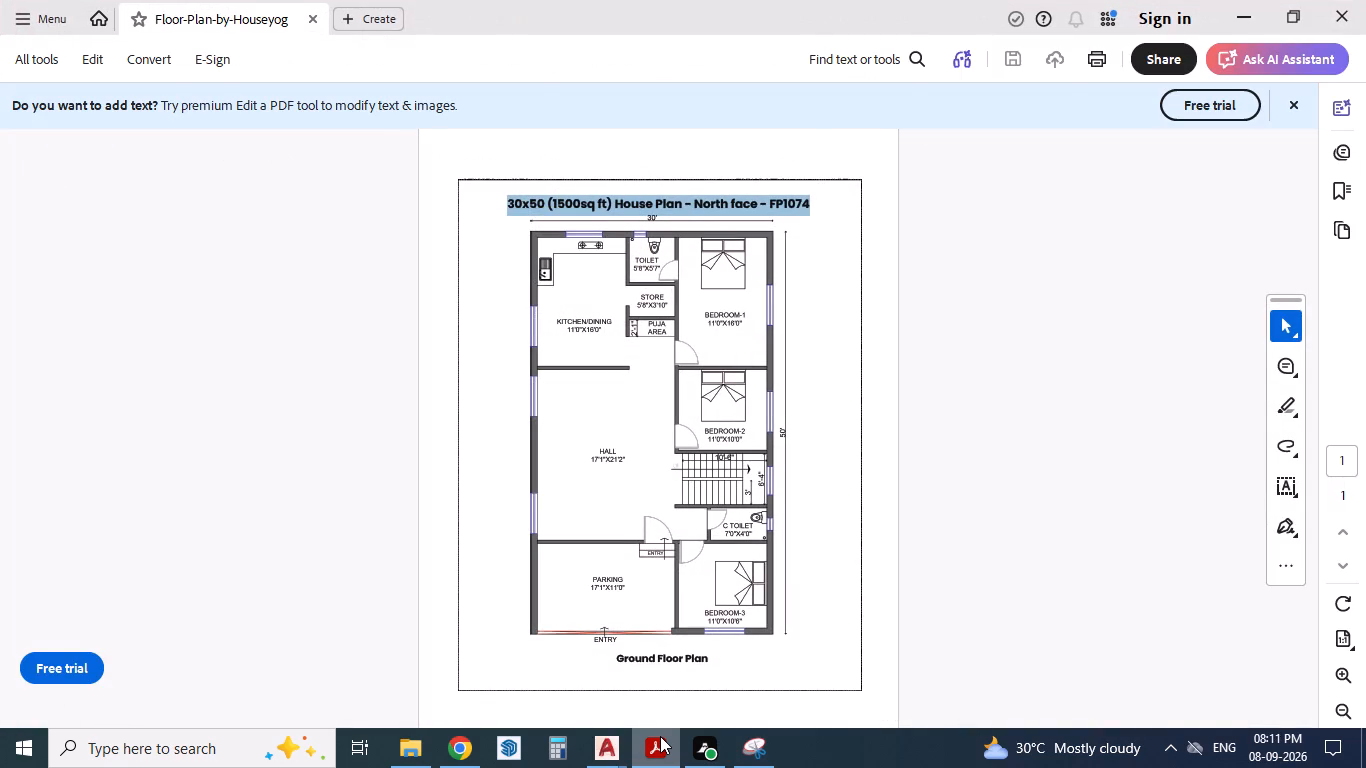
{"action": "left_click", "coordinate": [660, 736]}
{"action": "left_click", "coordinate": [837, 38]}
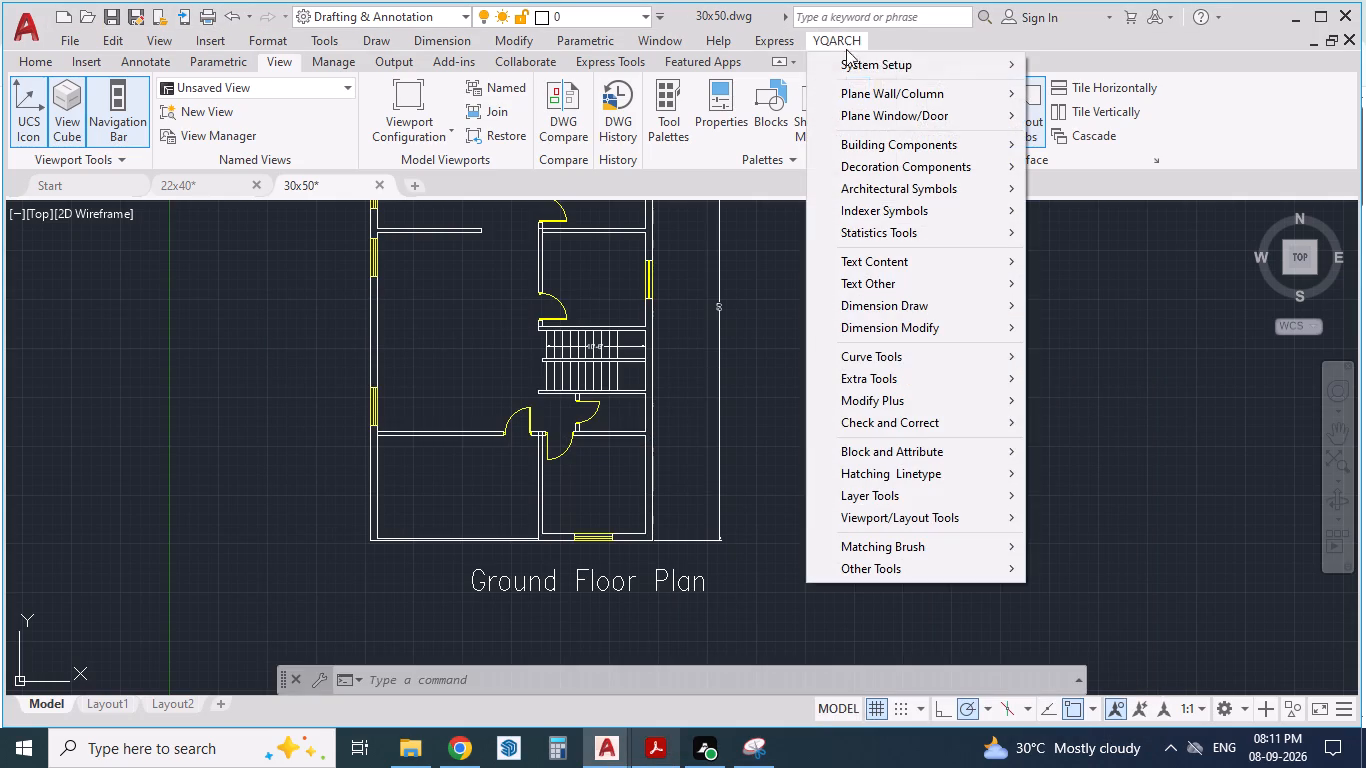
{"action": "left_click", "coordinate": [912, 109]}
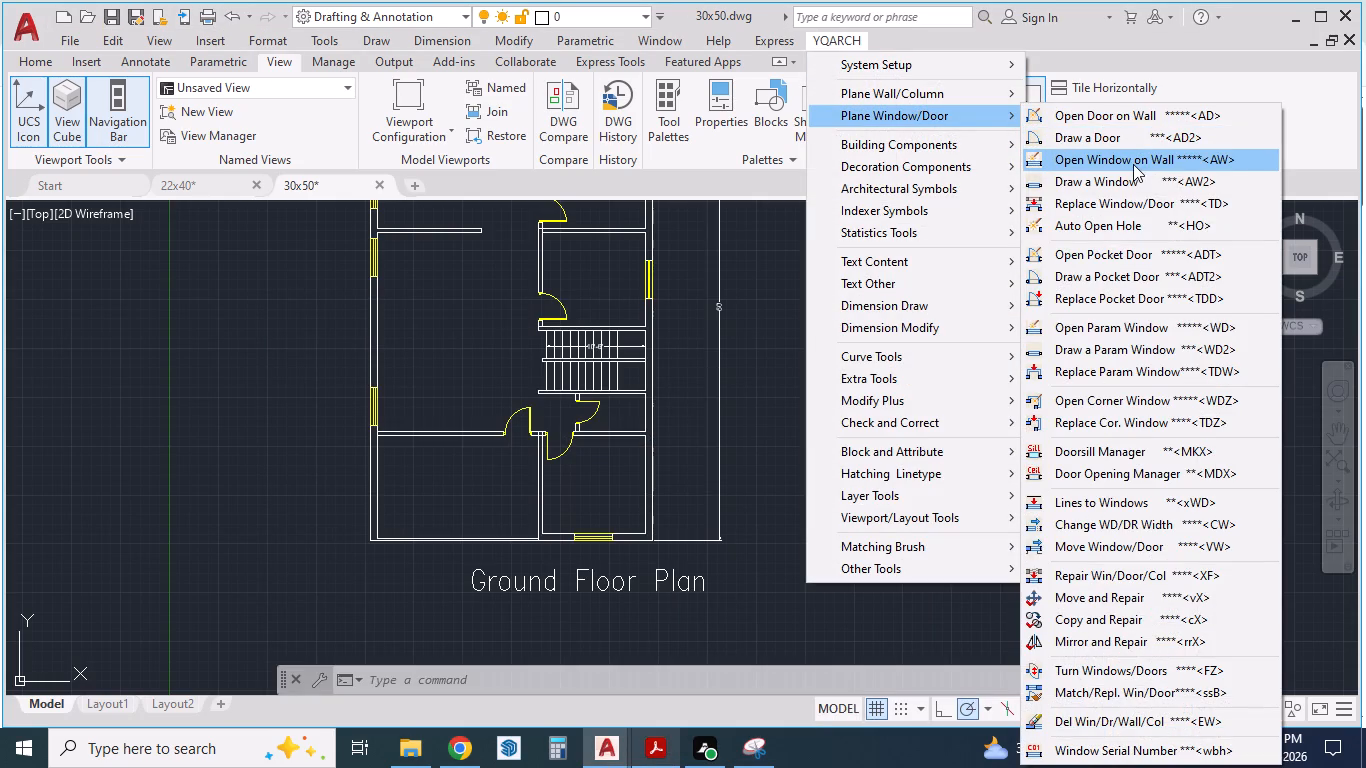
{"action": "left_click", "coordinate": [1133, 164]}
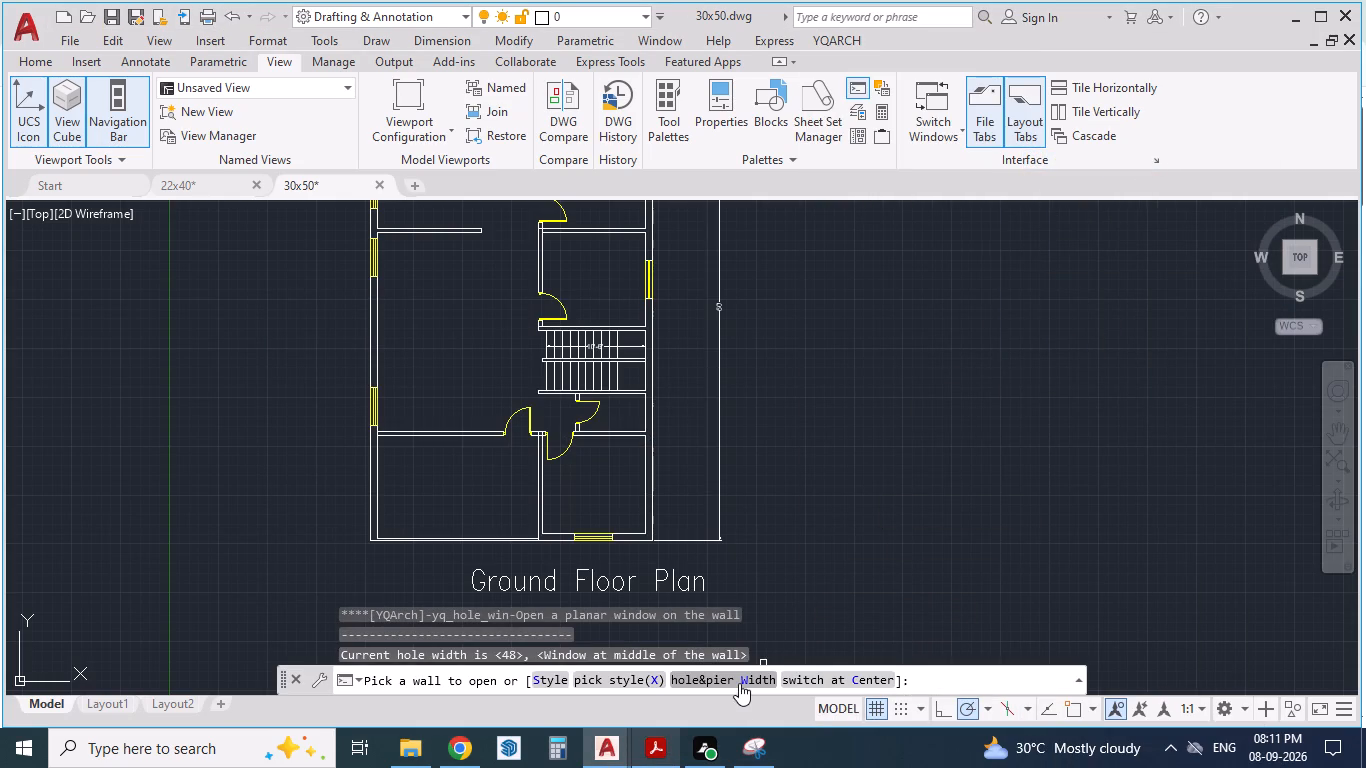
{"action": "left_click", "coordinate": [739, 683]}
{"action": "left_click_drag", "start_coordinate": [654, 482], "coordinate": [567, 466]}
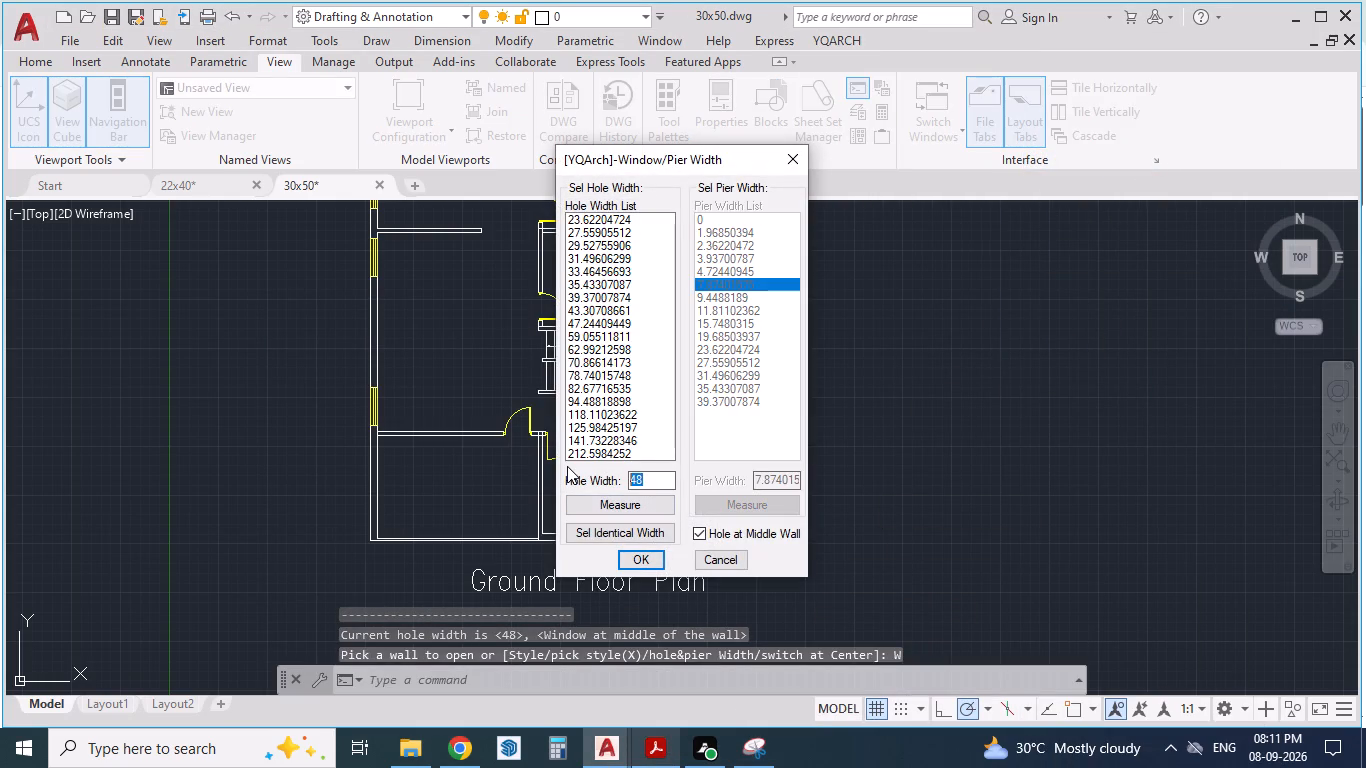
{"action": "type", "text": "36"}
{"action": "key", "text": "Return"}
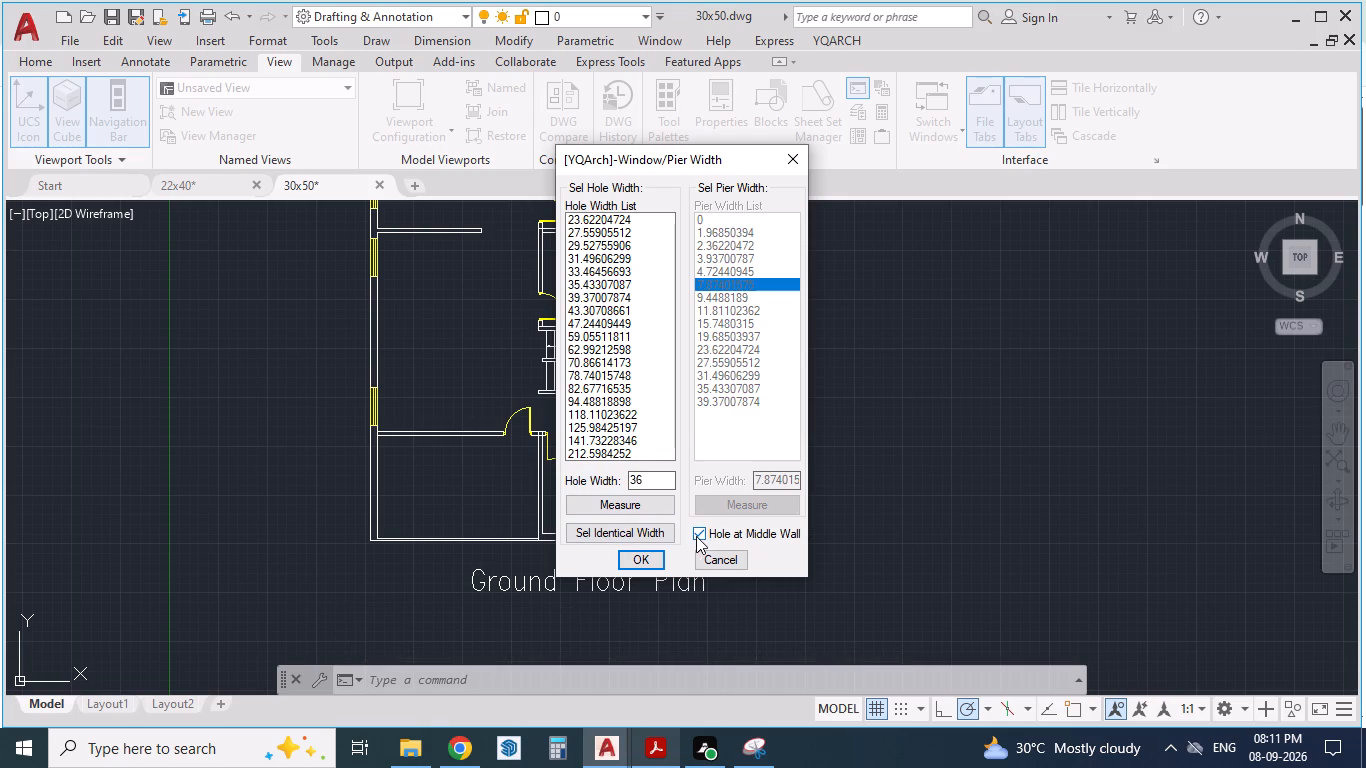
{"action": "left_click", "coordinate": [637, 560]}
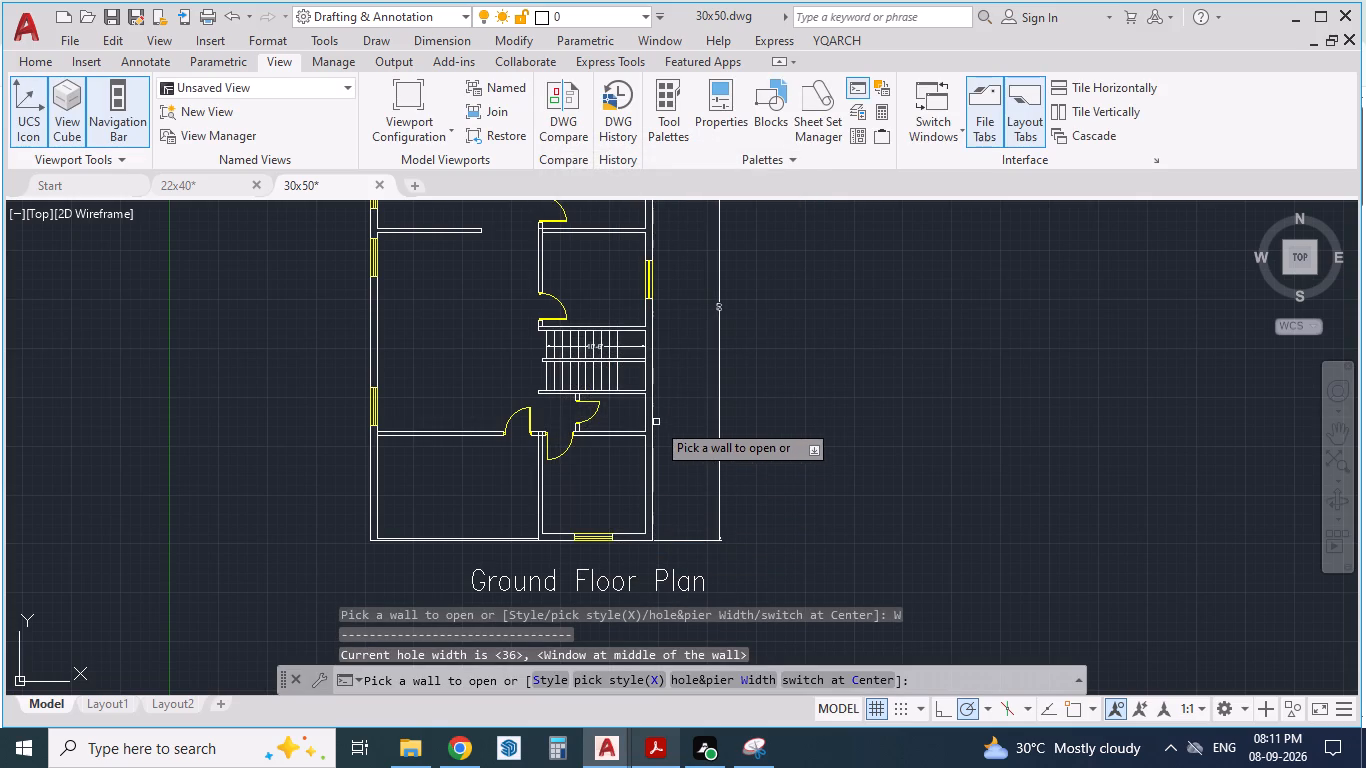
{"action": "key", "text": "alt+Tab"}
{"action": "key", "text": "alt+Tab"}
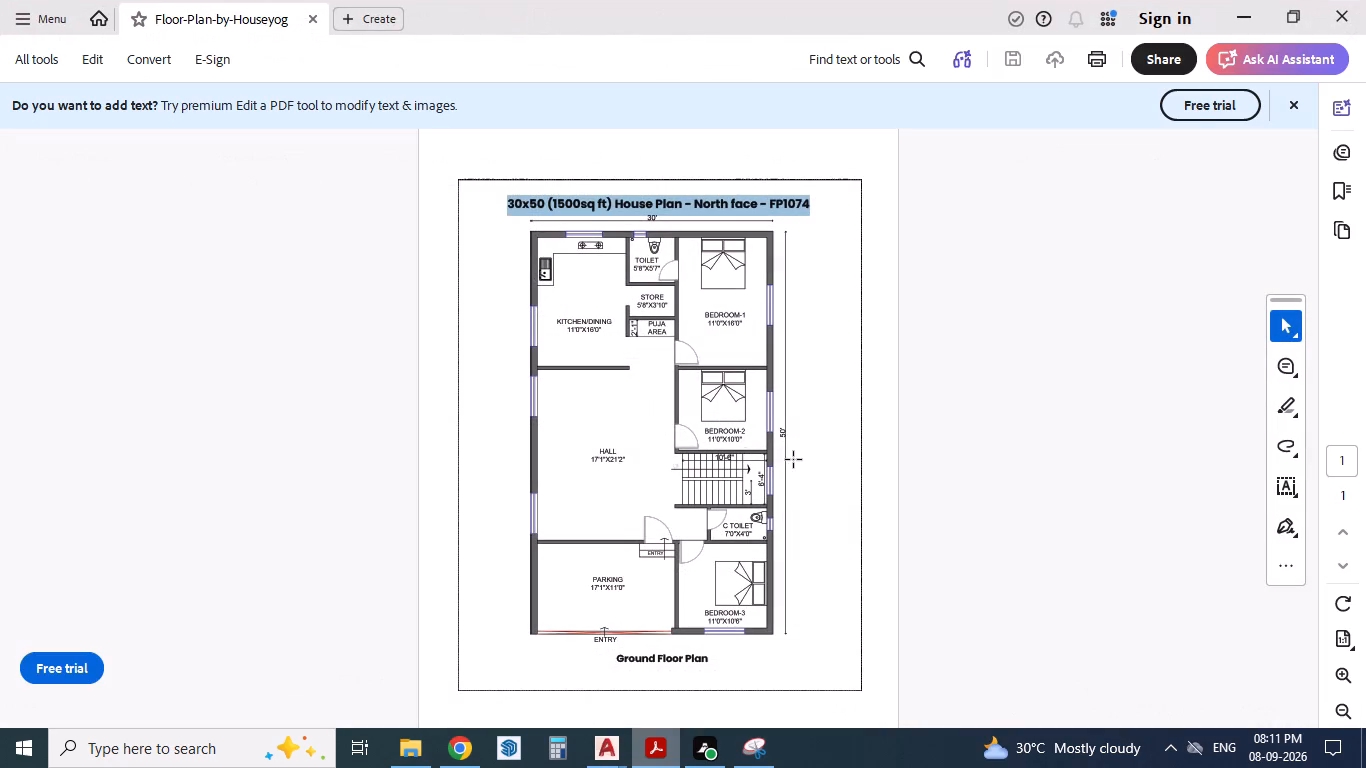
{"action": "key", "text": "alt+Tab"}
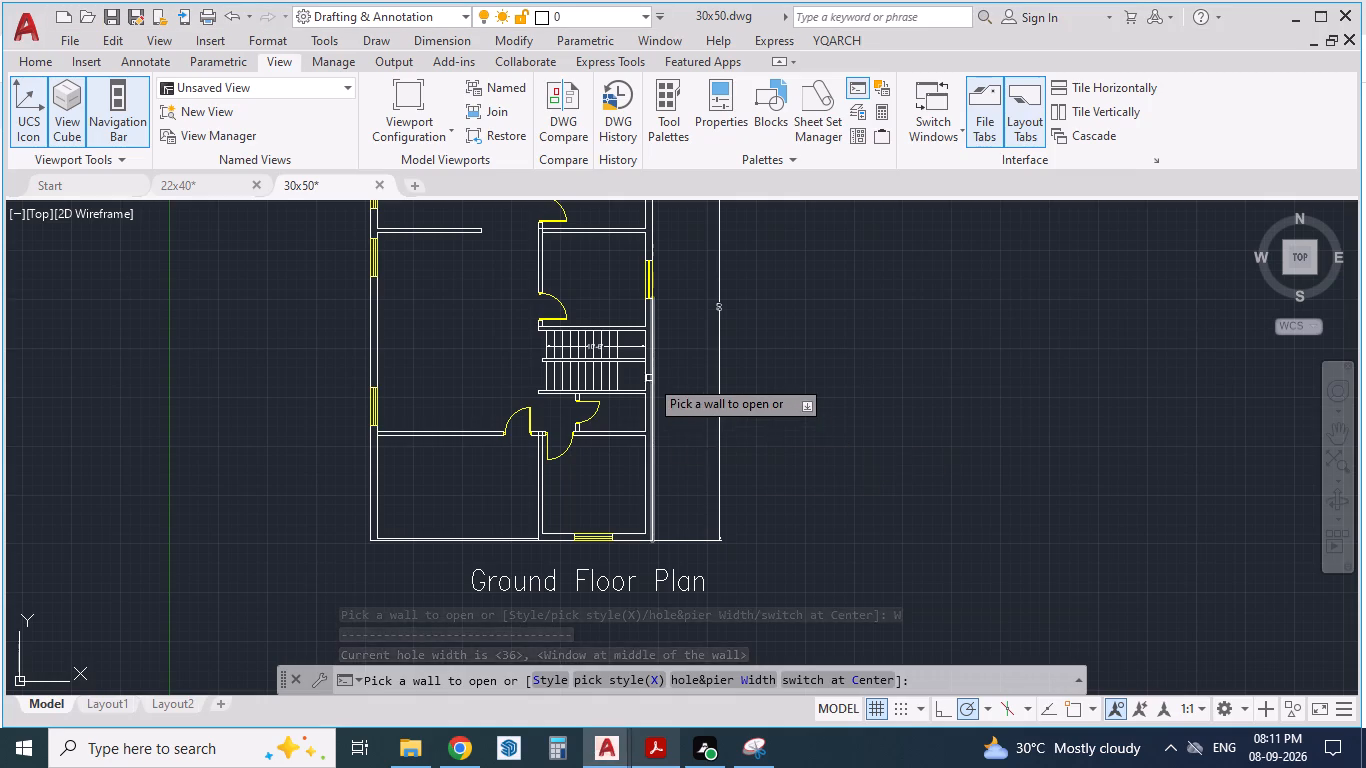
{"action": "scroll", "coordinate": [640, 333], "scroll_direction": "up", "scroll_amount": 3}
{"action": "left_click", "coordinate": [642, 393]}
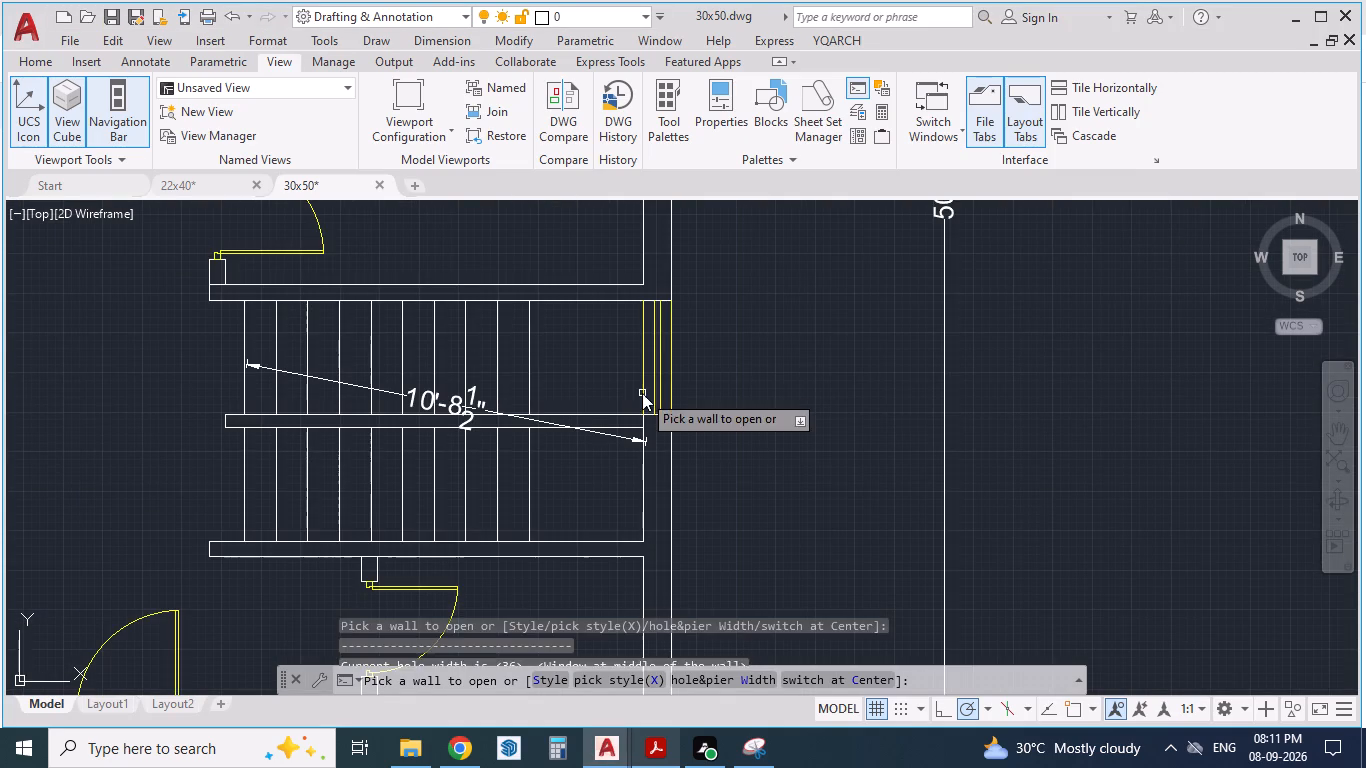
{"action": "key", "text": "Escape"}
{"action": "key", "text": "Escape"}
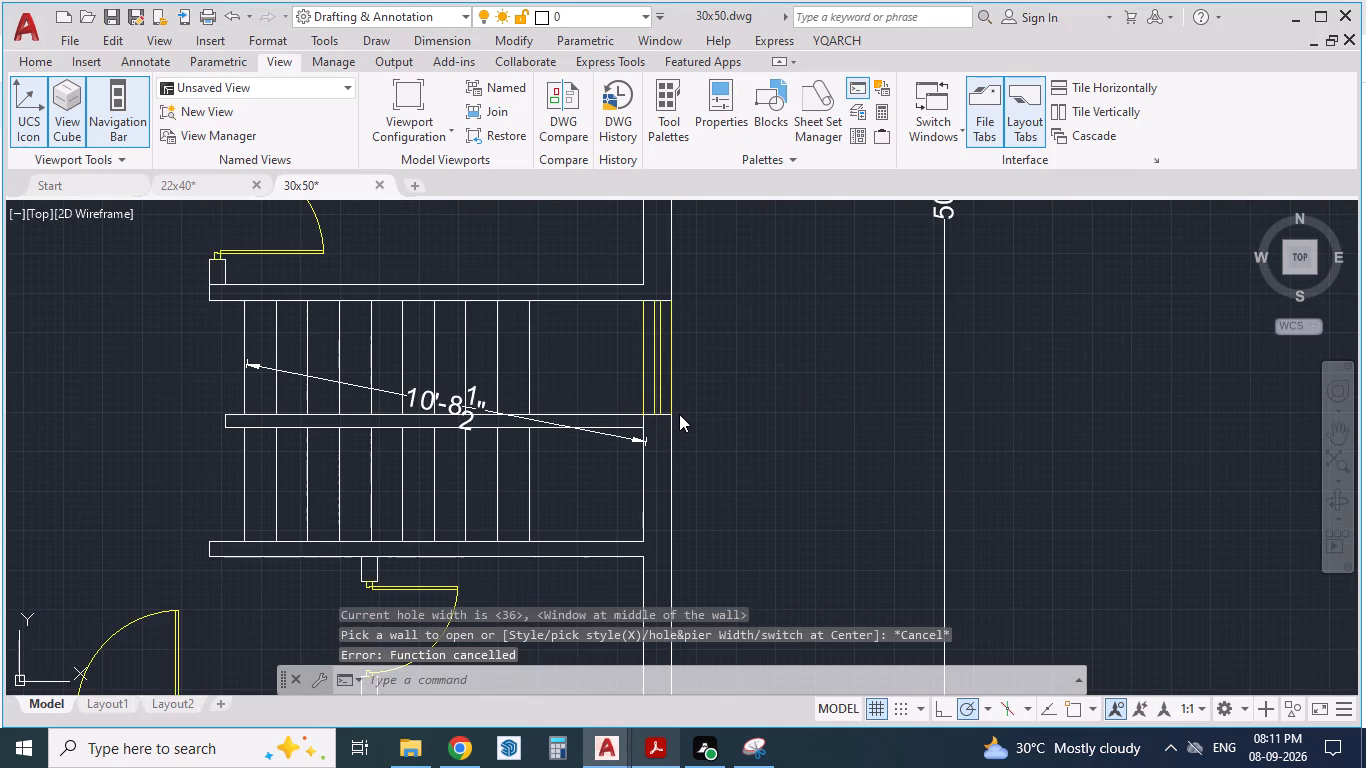
Save the drawing.
{"action": "key", "text": "ctrl+s"}
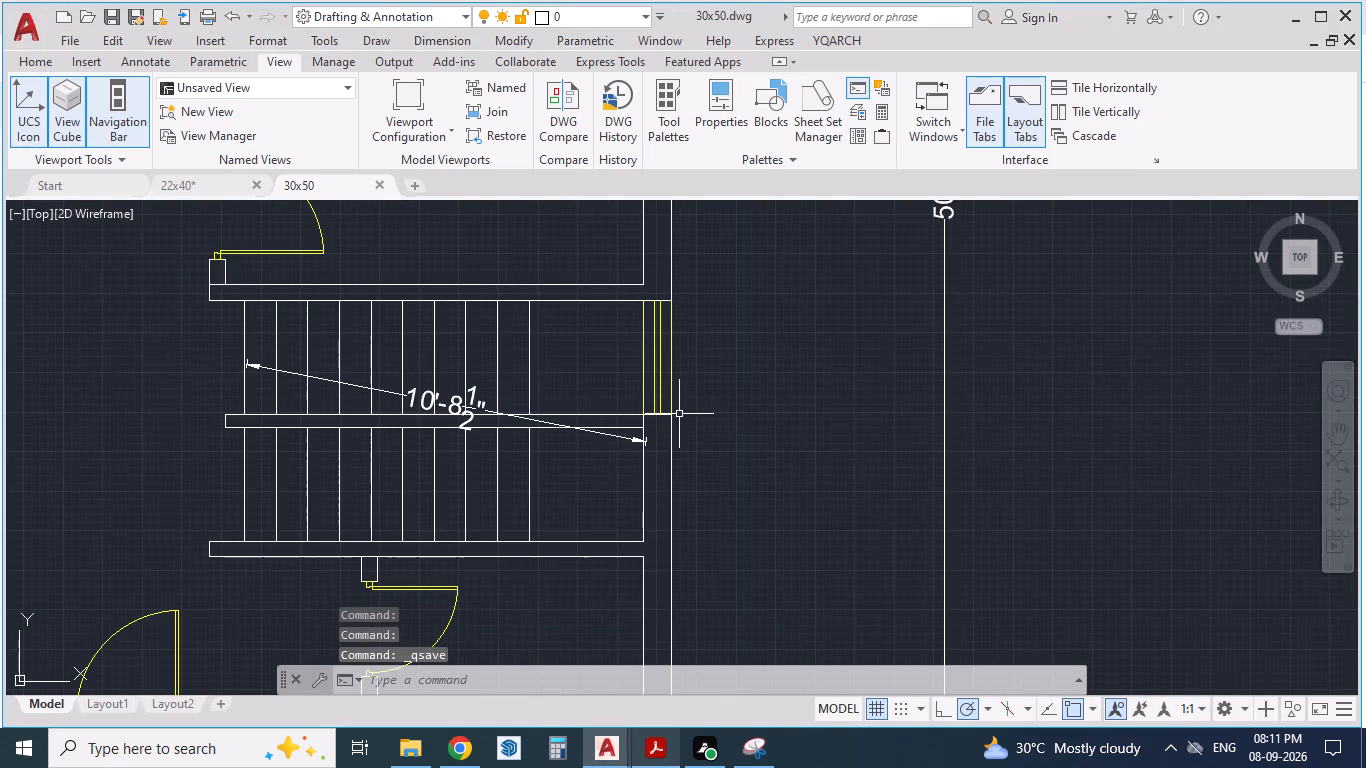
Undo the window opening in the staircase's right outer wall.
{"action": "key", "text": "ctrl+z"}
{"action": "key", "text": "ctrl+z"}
Open a 36" window at the middle of the staircase's right outer wall, picking its full inner wall line.
{"action": "scroll", "coordinate": [663, 373], "scroll_direction": "up", "scroll_amount": 2}
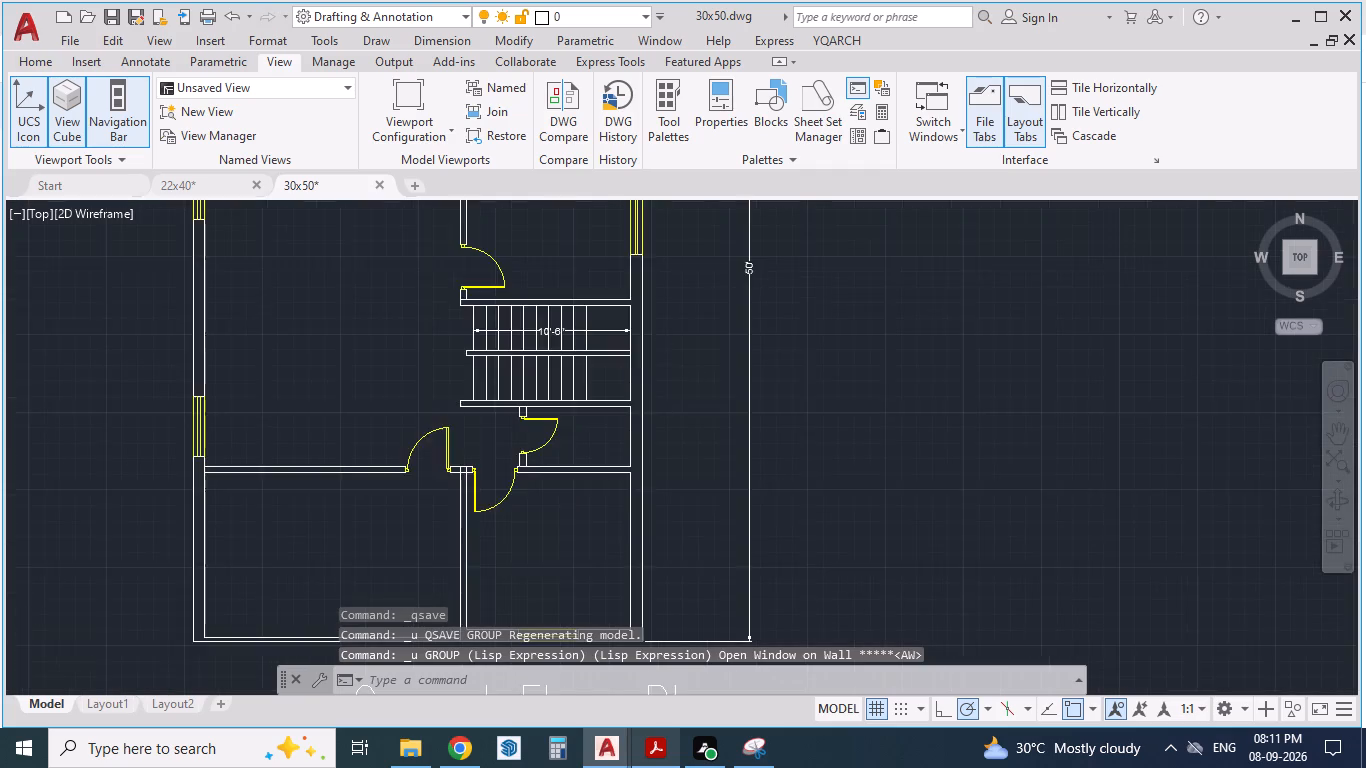
{"action": "scroll", "coordinate": [629, 368], "scroll_direction": "up", "scroll_amount": 2}
{"action": "left_click", "coordinate": [611, 332]}
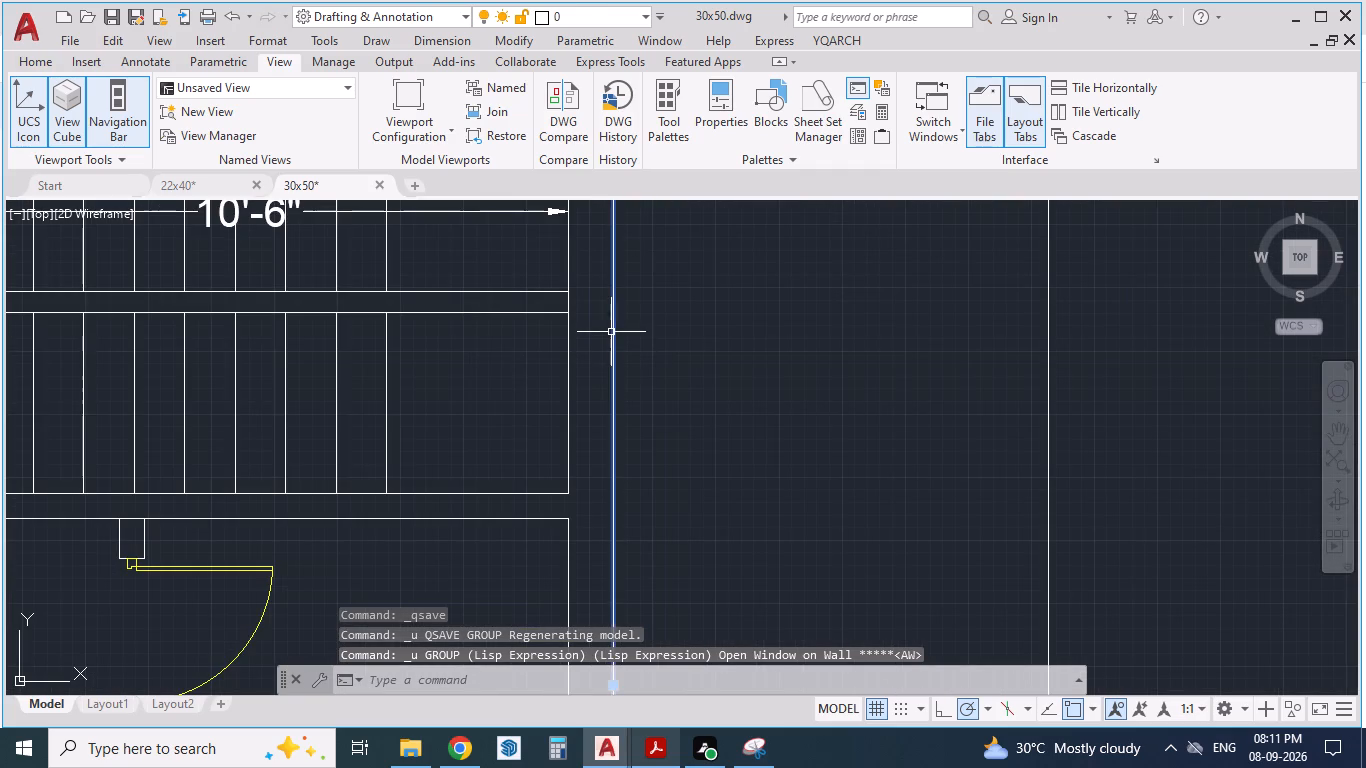
{"action": "key", "text": "Escape"}
{"action": "key", "text": "Escape"}
{"action": "scroll", "coordinate": [692, 434], "scroll_direction": "down", "scroll_amount": 2}
{"action": "scroll", "coordinate": [649, 383], "scroll_direction": "up", "scroll_amount": 2}
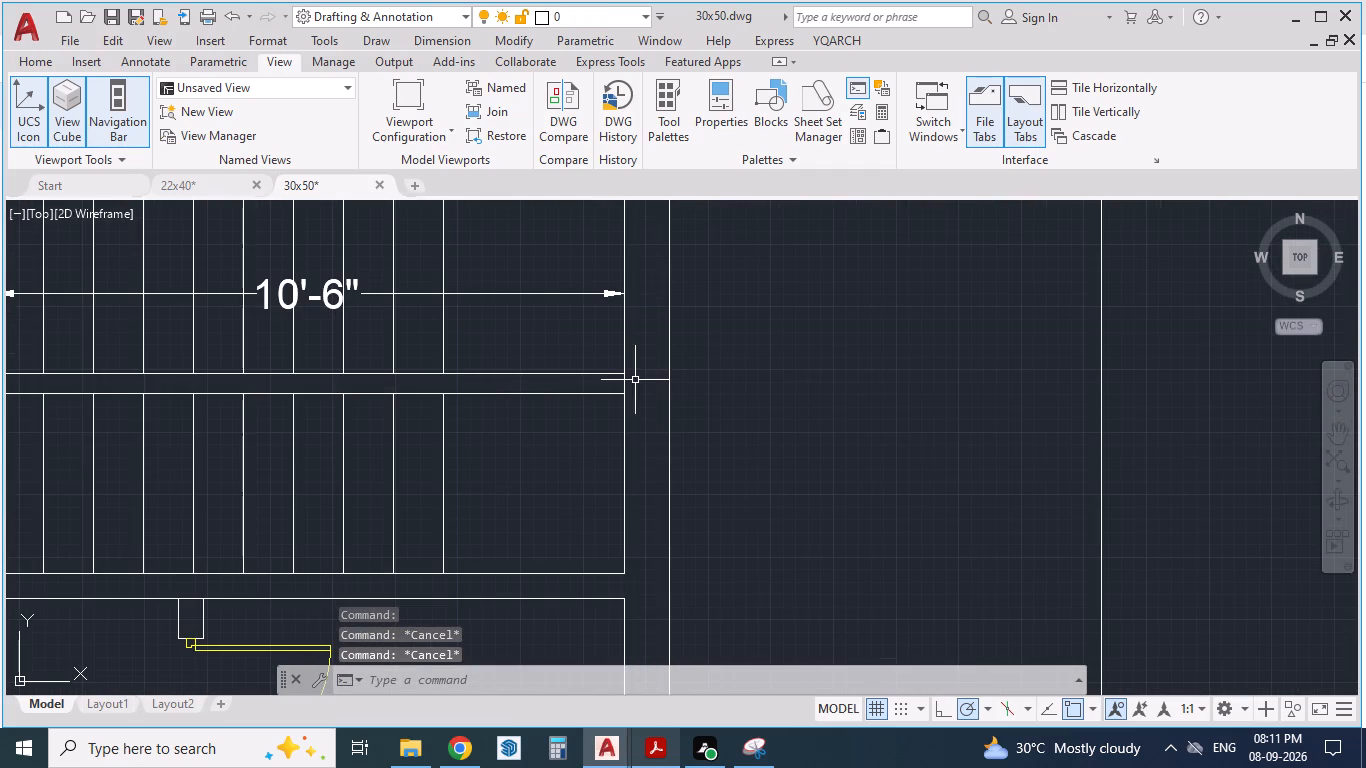
{"action": "left_click", "coordinate": [624, 354]}
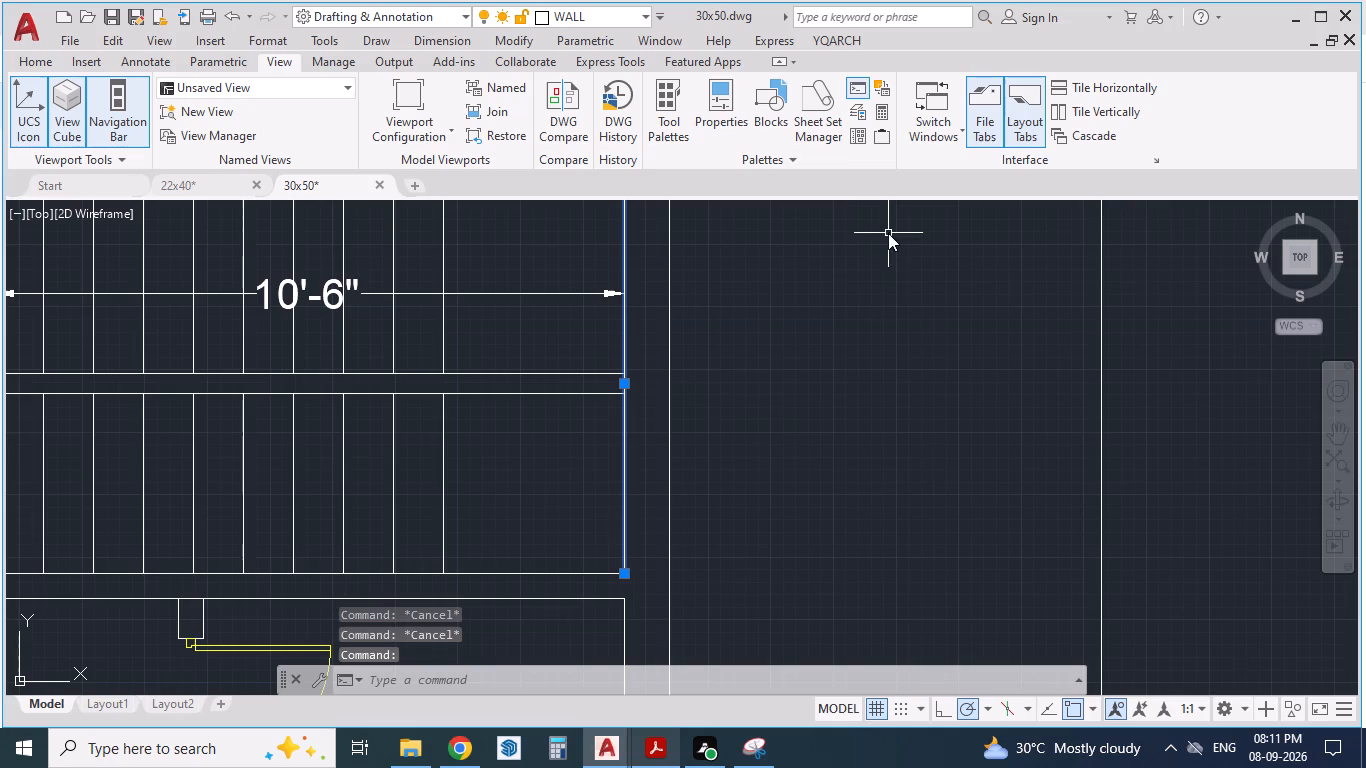
{"action": "left_click", "coordinate": [835, 37]}
{"action": "left_click", "coordinate": [899, 114]}
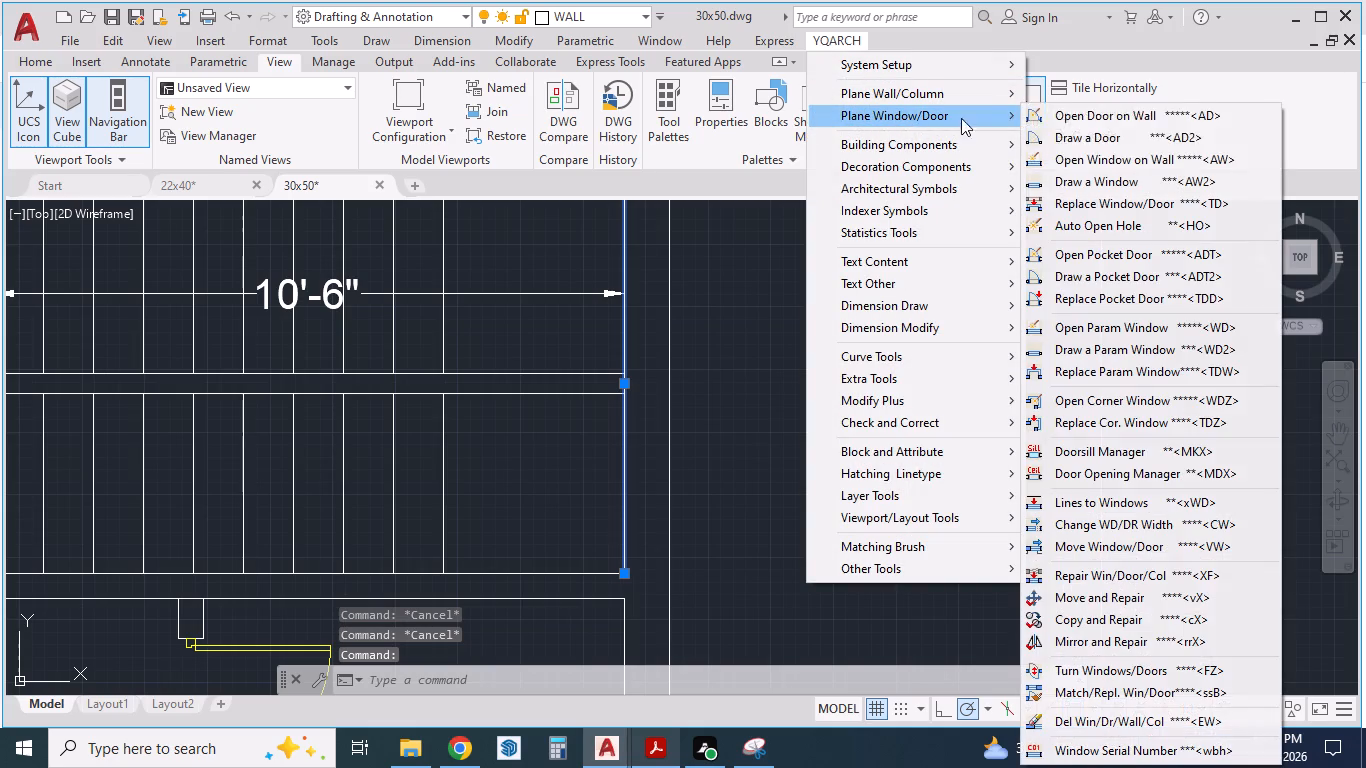
{"action": "left_click", "coordinate": [1111, 162]}
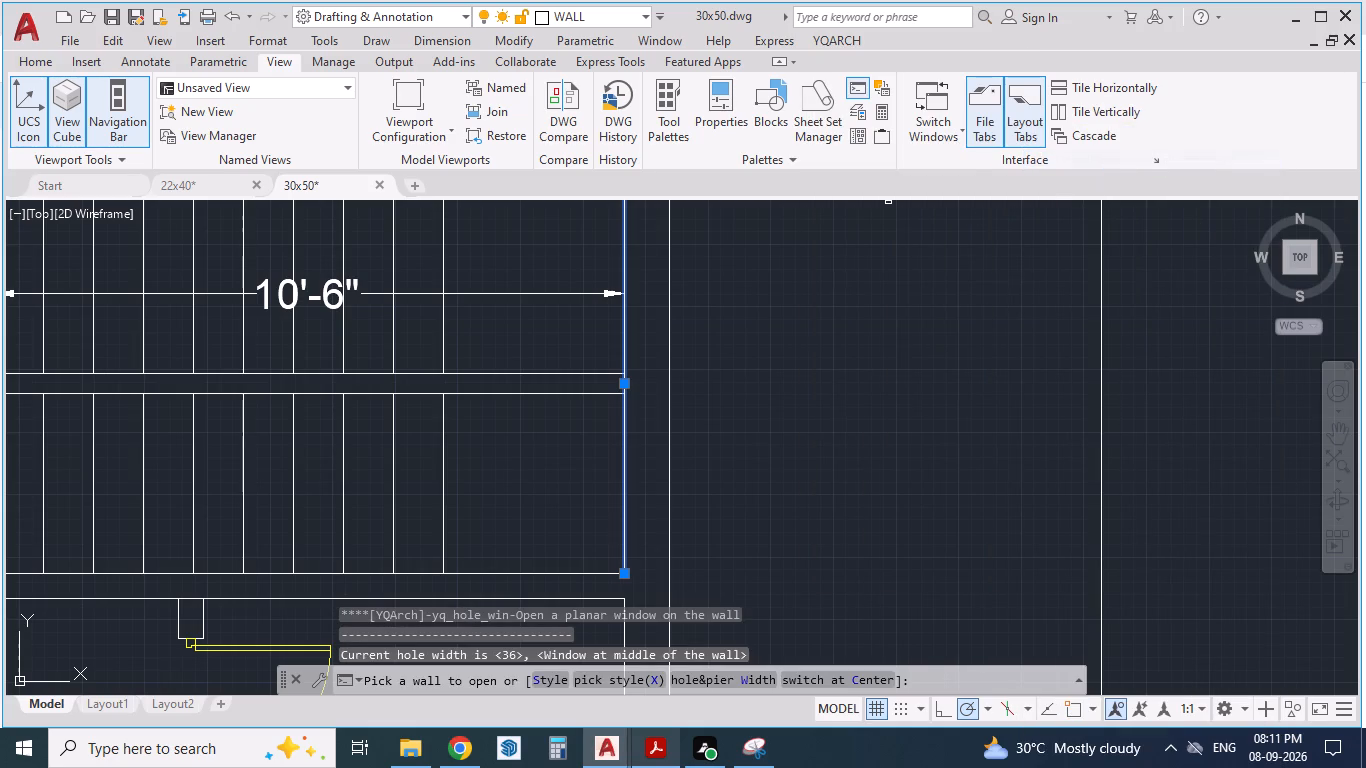
{"action": "scroll", "coordinate": [641, 418], "scroll_direction": "up", "scroll_amount": 1}
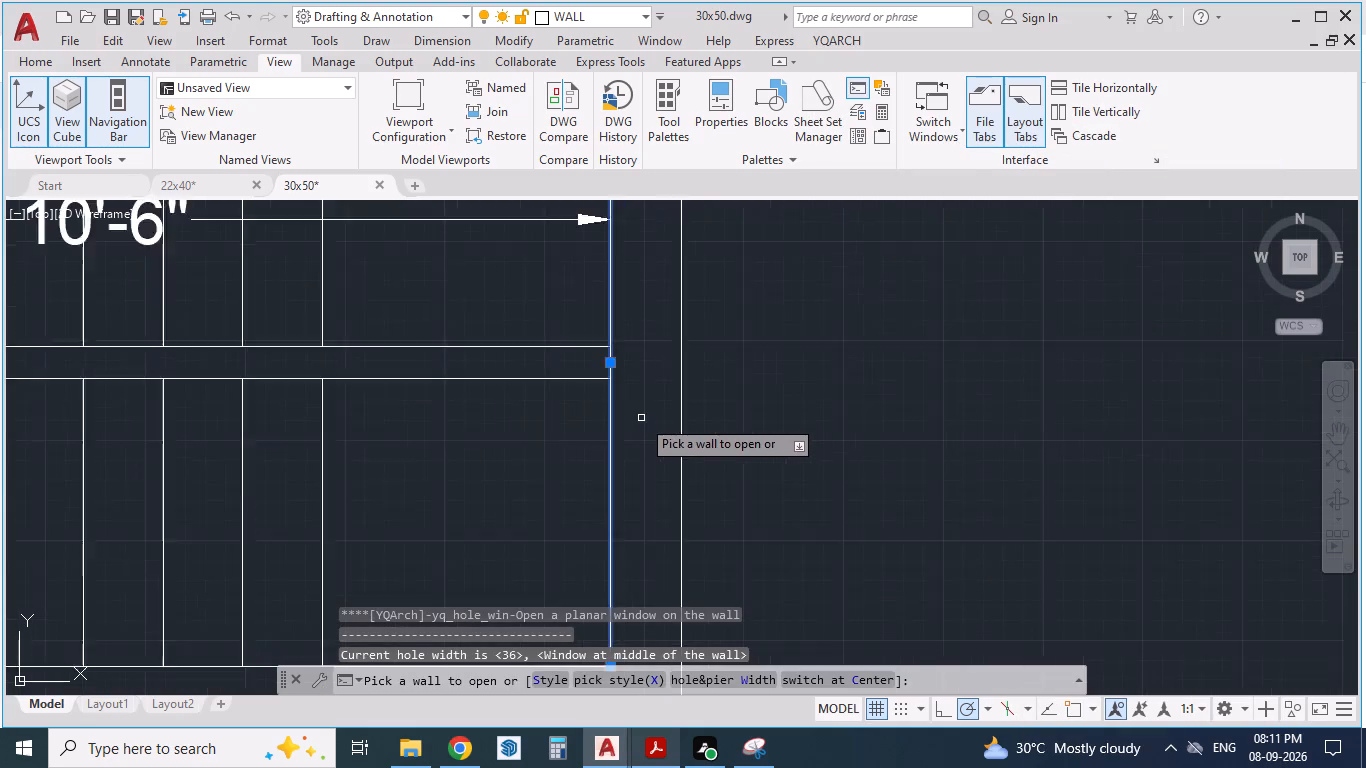
{"action": "scroll", "coordinate": [641, 418], "scroll_direction": "up", "scroll_amount": 2}
{"action": "left_click", "coordinate": [554, 286]}
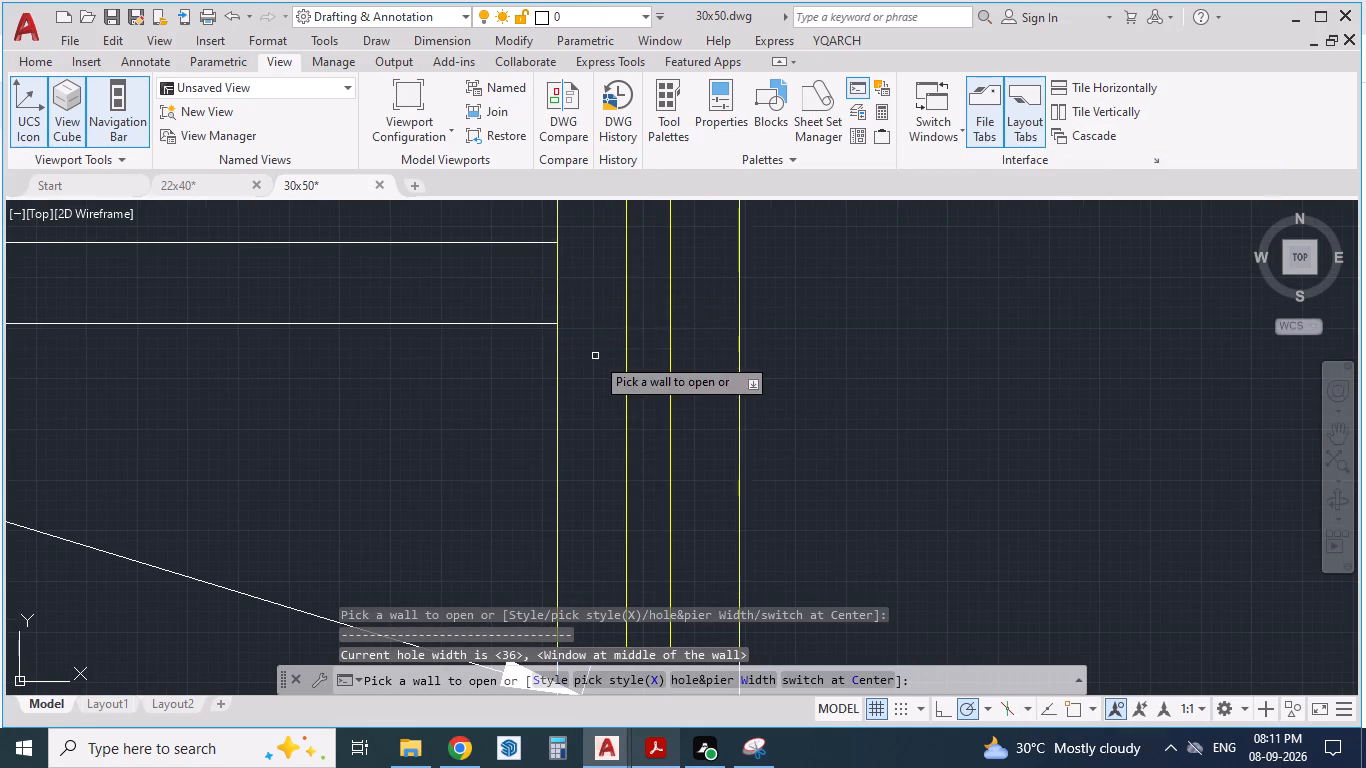
{"action": "scroll", "coordinate": [595, 356], "scroll_direction": "down", "scroll_amount": 5}
{"action": "key", "text": "Escape"}
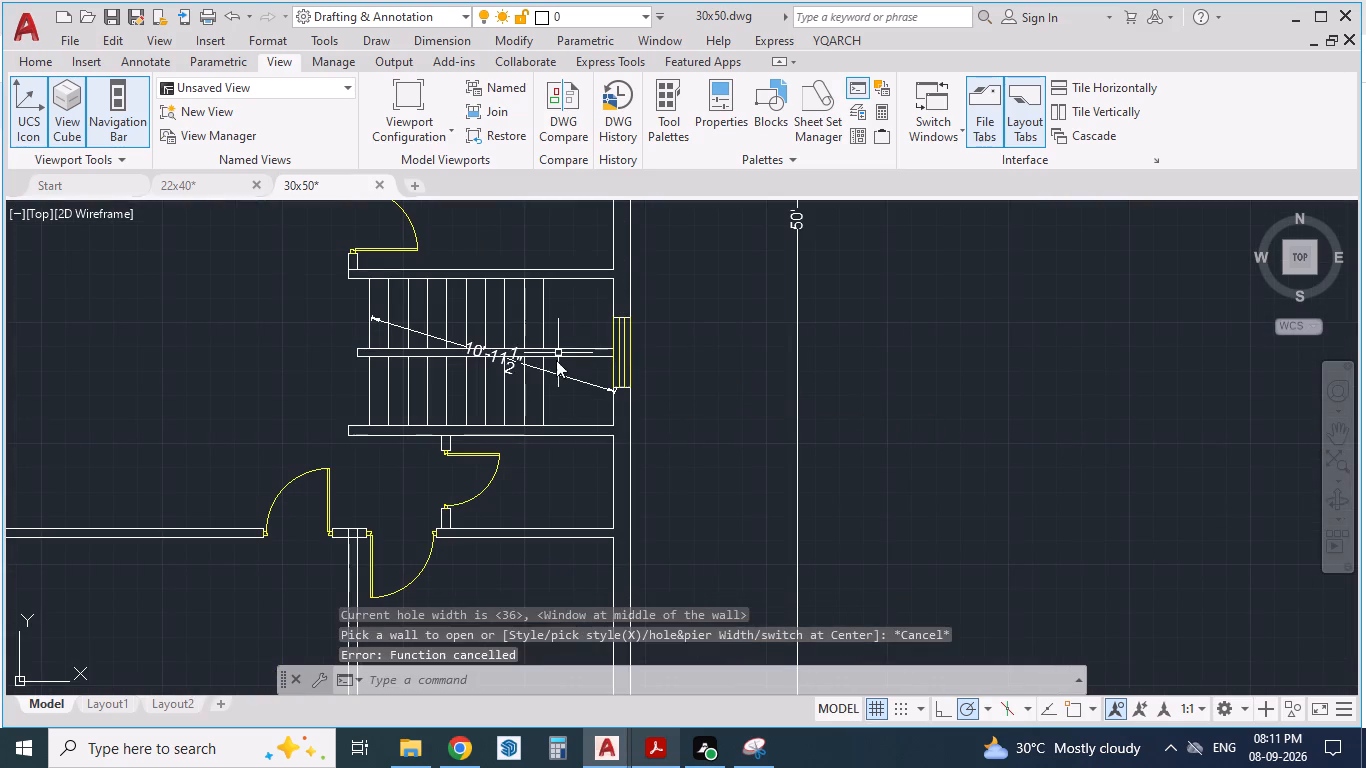
{"action": "key", "text": "Escape"}
Delete the slanted dimension across the staircase.
{"action": "scroll", "coordinate": [587, 398], "scroll_direction": "up", "scroll_amount": 2}
{"action": "left_click", "coordinate": [582, 349]}
{"action": "left_click", "coordinate": [559, 377]}
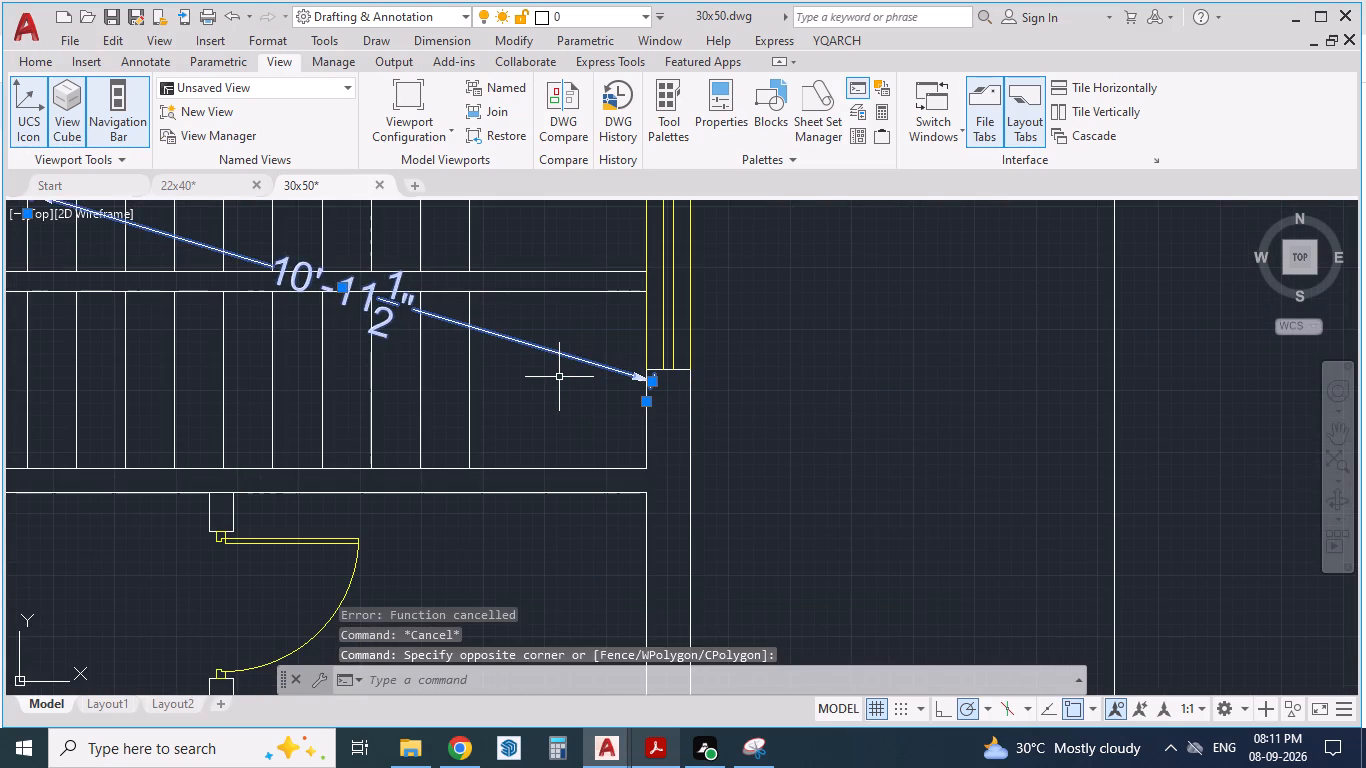
{"action": "key", "text": "Delete"}
Check the PDF plan and open a centred 36" window in the kitchen's top outer wall.
{"action": "scroll", "coordinate": [563, 394], "scroll_direction": "down", "scroll_amount": 3}
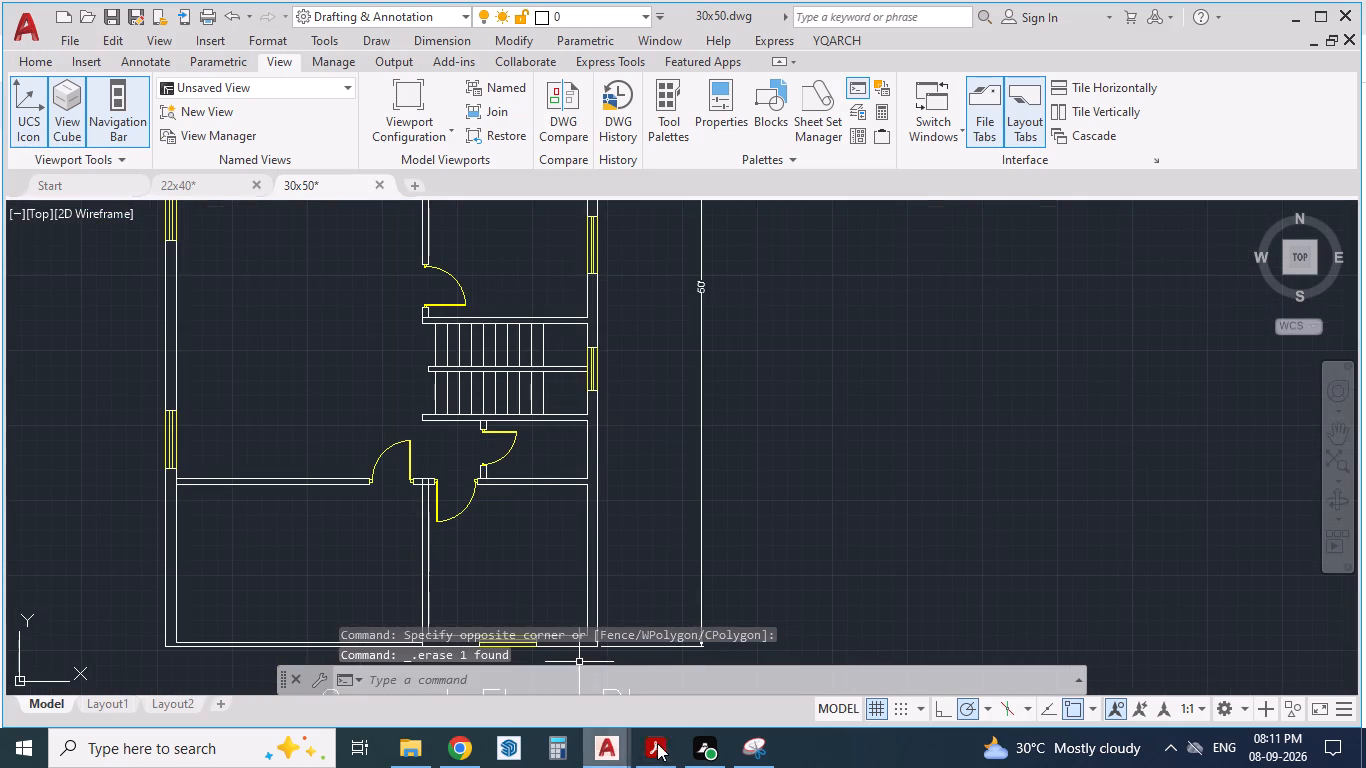
{"action": "left_click", "coordinate": [663, 743]}
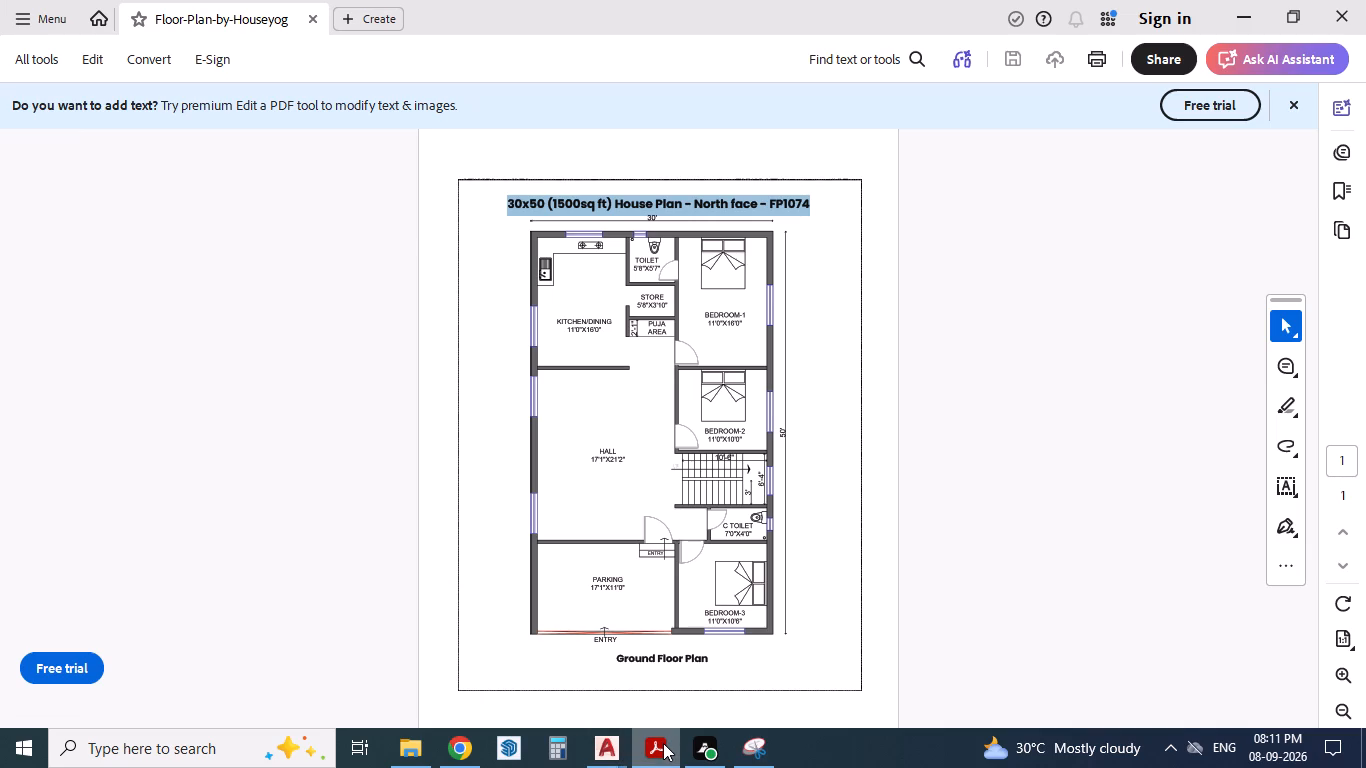
{"action": "left_click", "coordinate": [663, 743]}
{"action": "scroll", "coordinate": [488, 409], "scroll_direction": "down", "scroll_amount": 1}
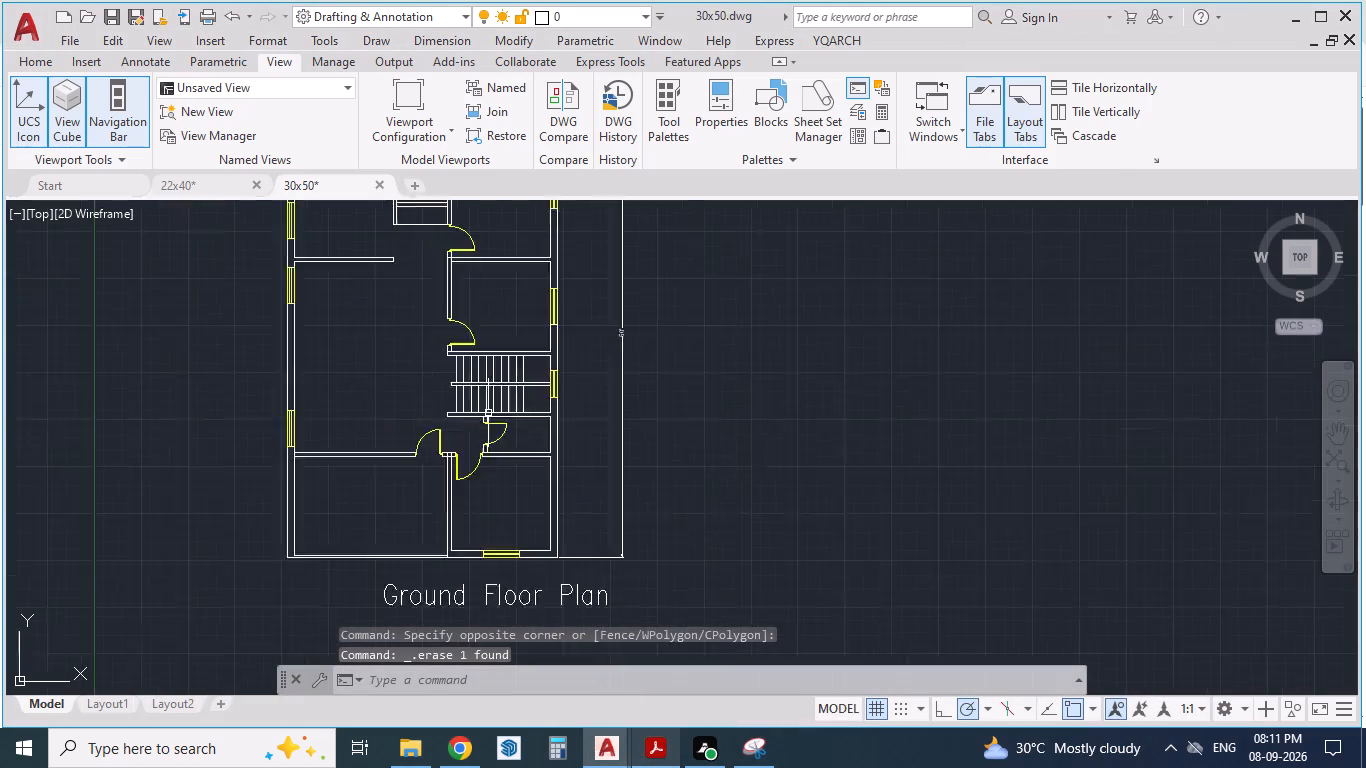
{"action": "scroll", "coordinate": [488, 415], "scroll_direction": "down", "scroll_amount": 2}
{"action": "scroll", "coordinate": [431, 330], "scroll_direction": "up", "scroll_amount": 3}
{"action": "scroll", "coordinate": [405, 247], "scroll_direction": "up", "scroll_amount": 1}
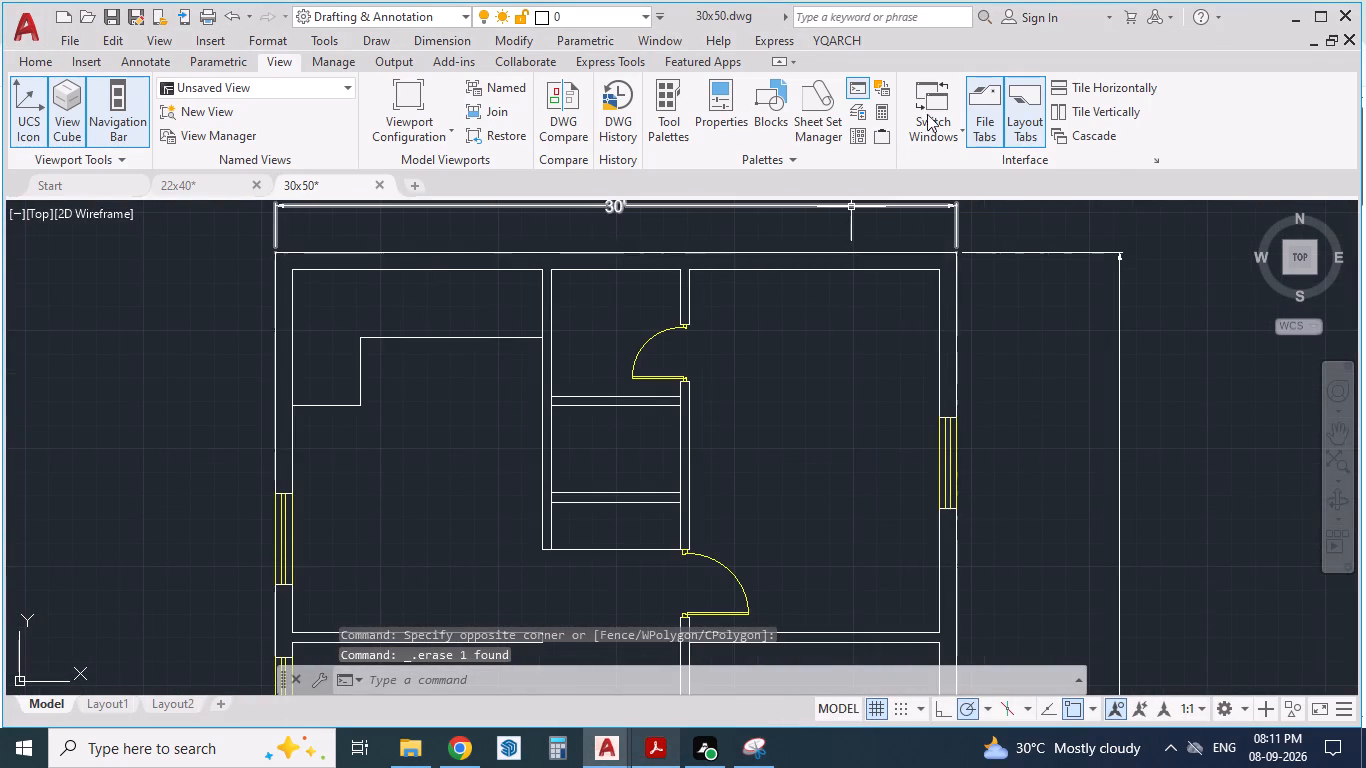
{"action": "left_click", "coordinate": [820, 44]}
{"action": "left_click", "coordinate": [870, 105]}
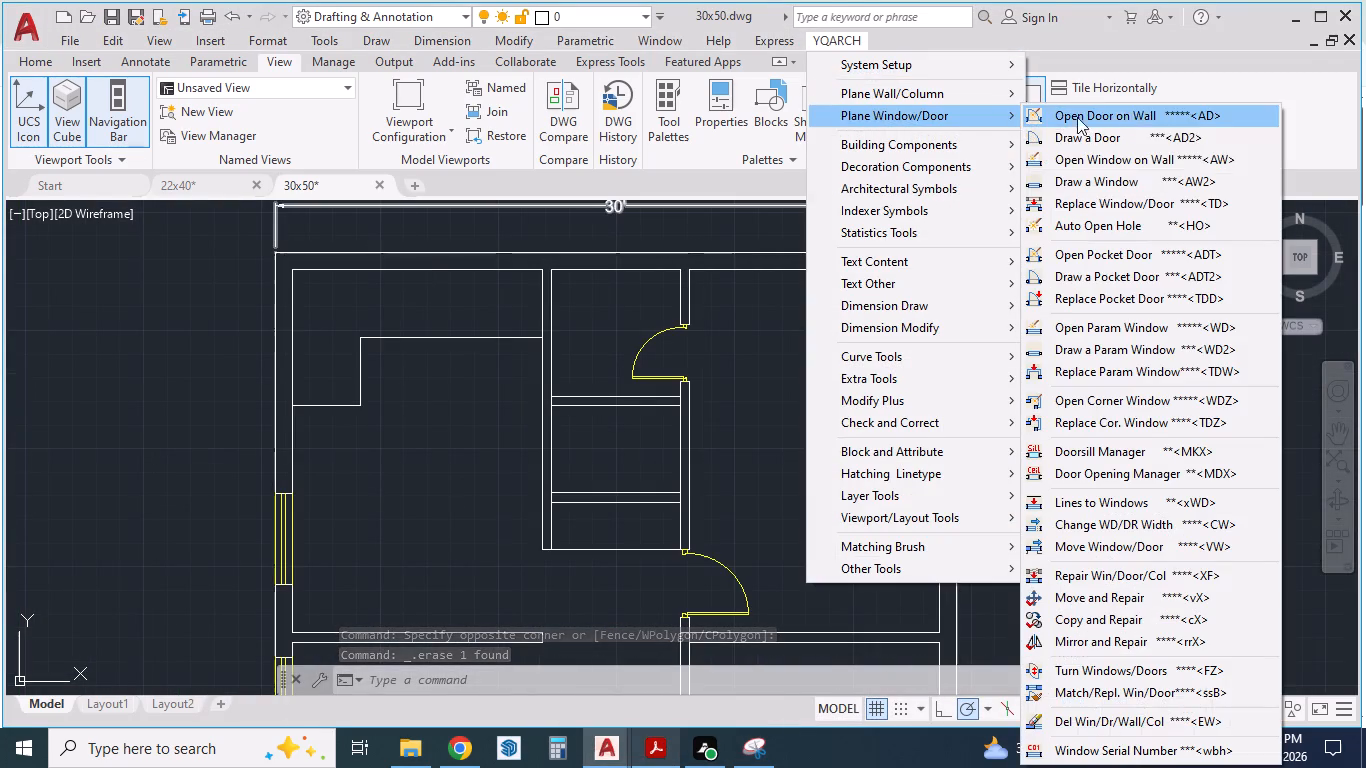
{"action": "left_click", "coordinate": [1125, 164]}
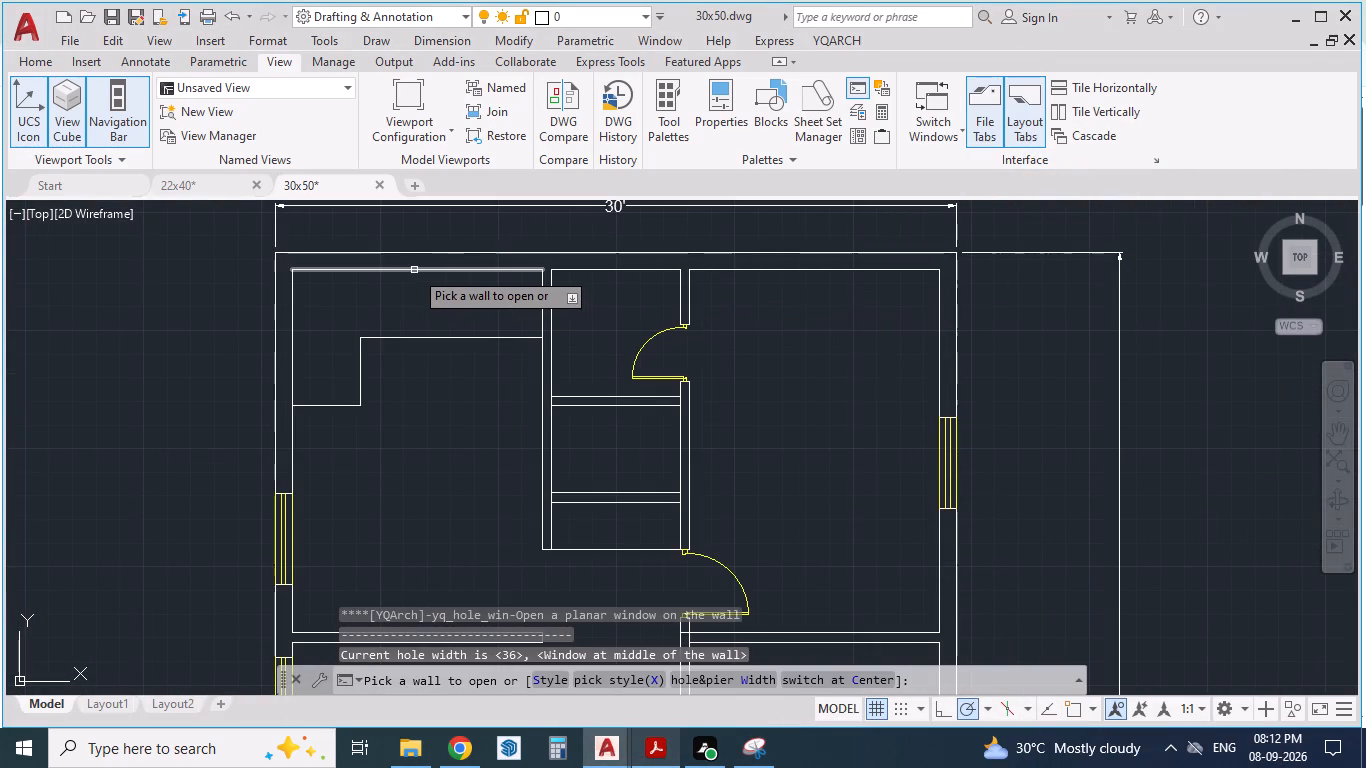
{"action": "left_click", "coordinate": [414, 270]}
{"action": "scroll", "coordinate": [506, 260], "scroll_direction": "down", "scroll_amount": 2}
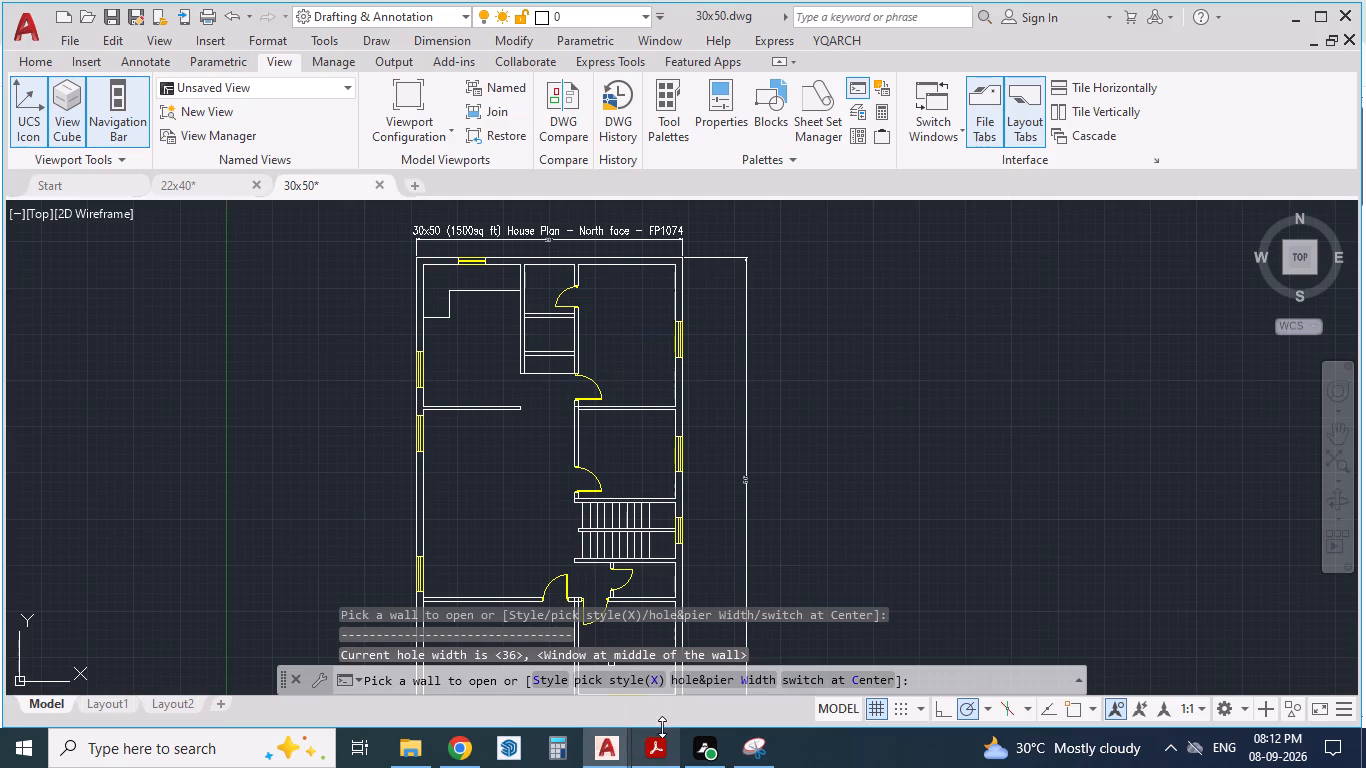
Check the PDF plan, set the hole width to 24" and open a centred window in the C Toilet's right outer wall.
{"action": "left_click", "coordinate": [660, 736]}
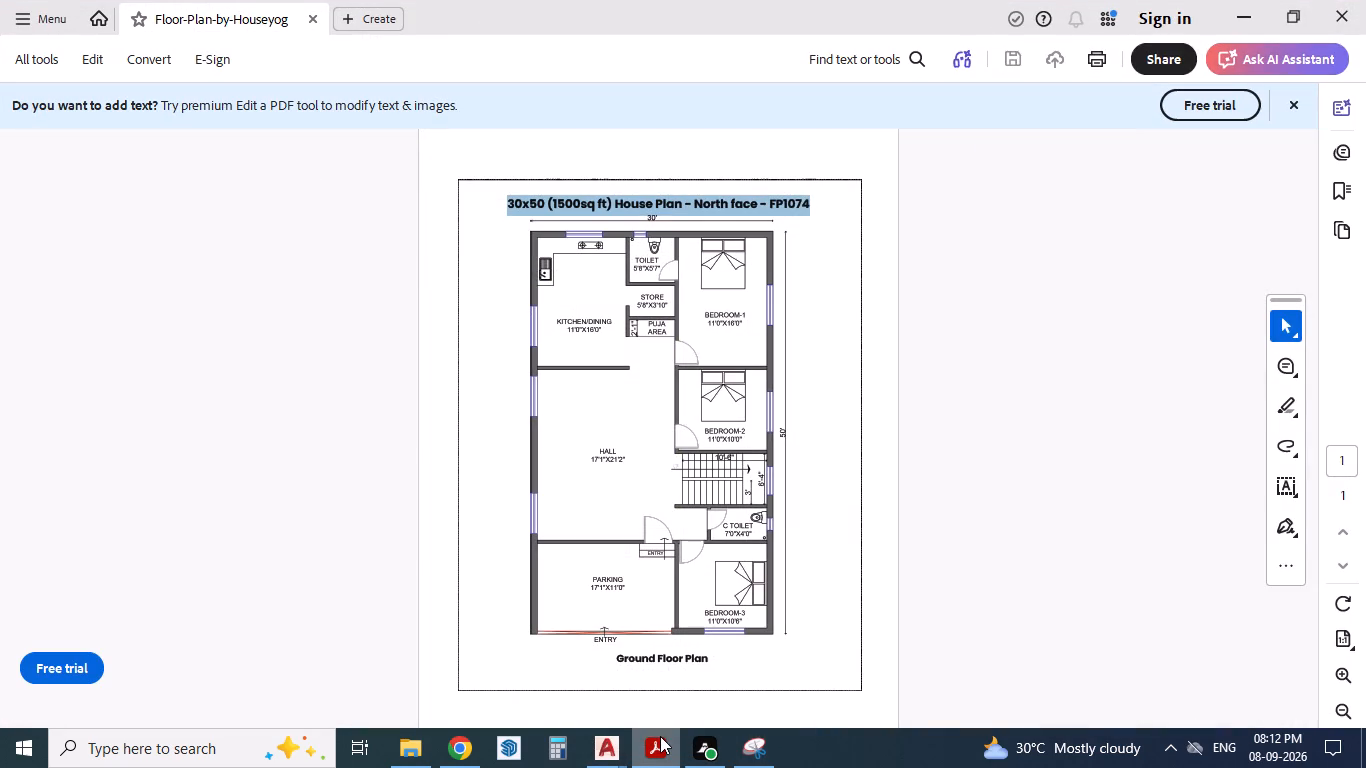
{"action": "left_click", "coordinate": [660, 736]}
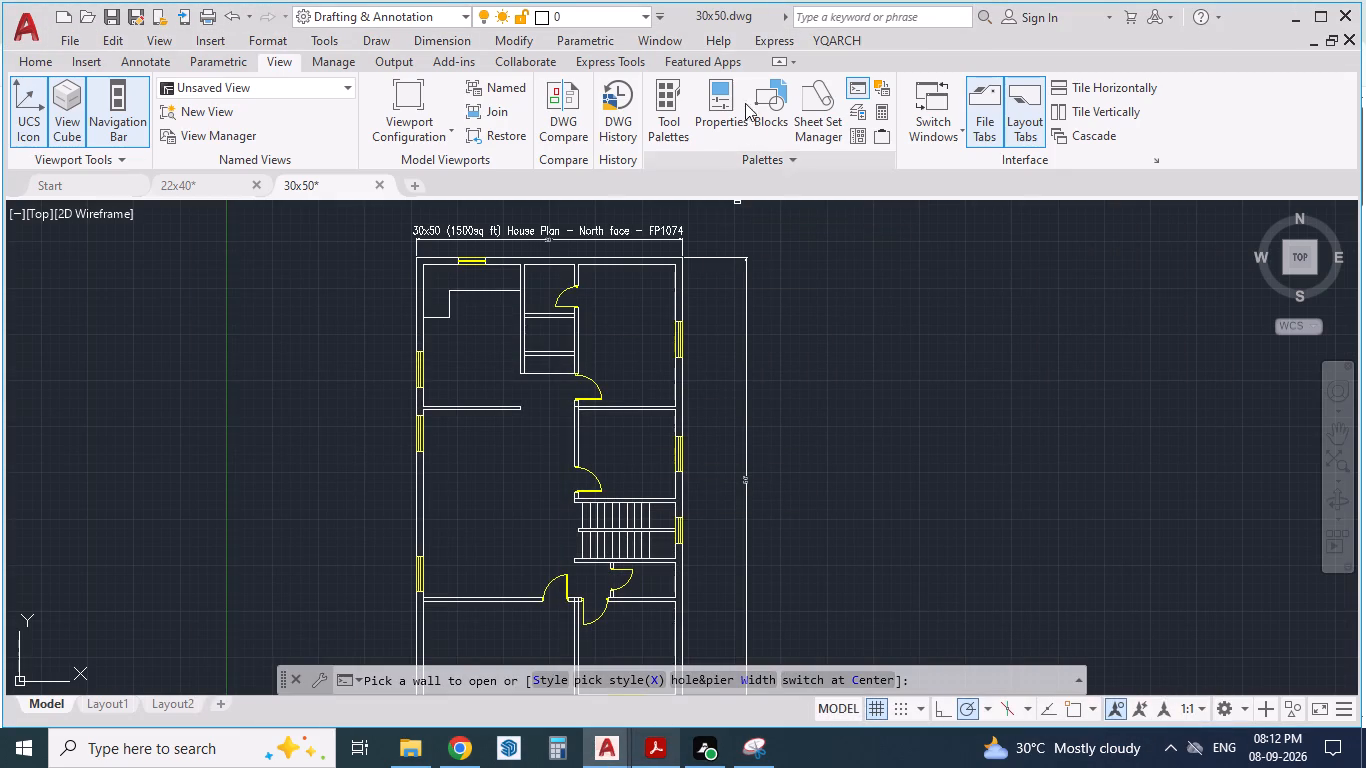
{"action": "left_click", "coordinate": [856, 29]}
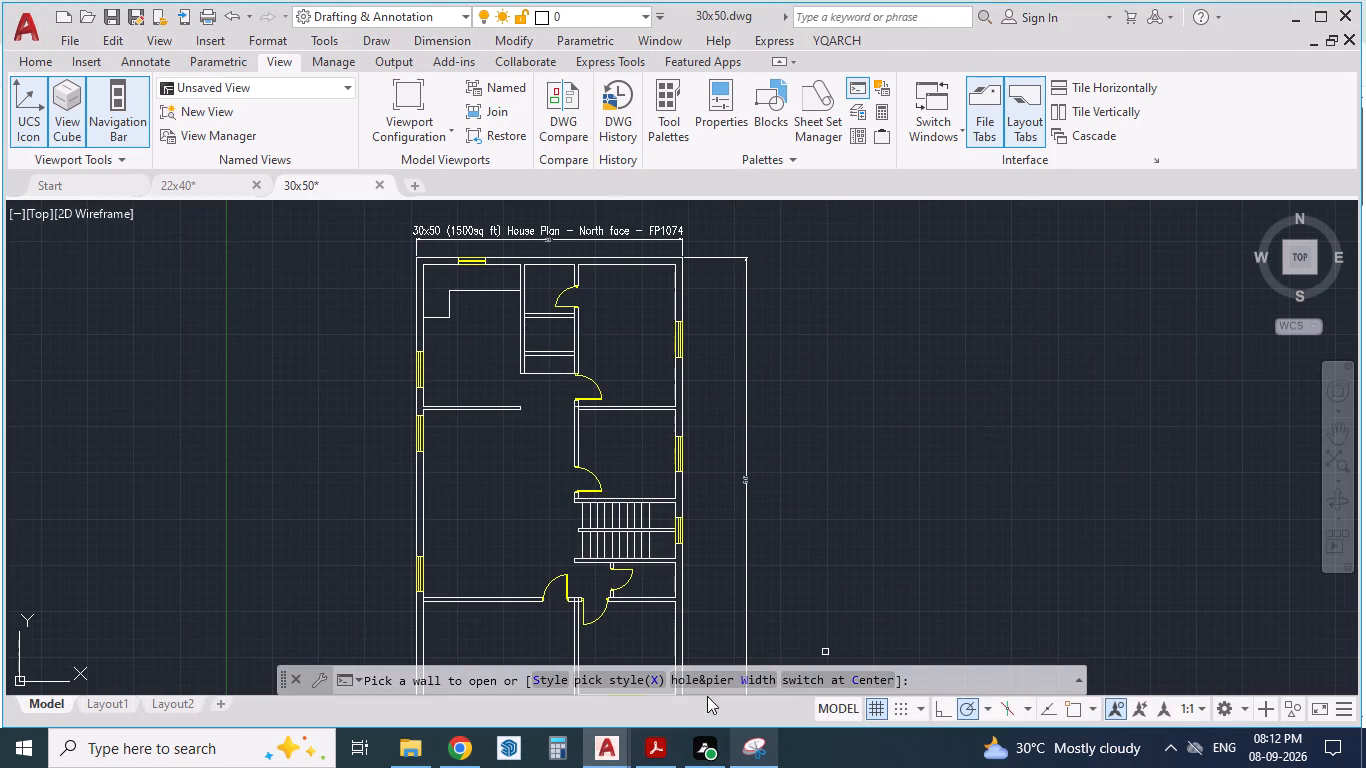
{"action": "left_click", "coordinate": [705, 680]}
{"action": "left_click_drag", "start_coordinate": [661, 479], "coordinate": [559, 456]}
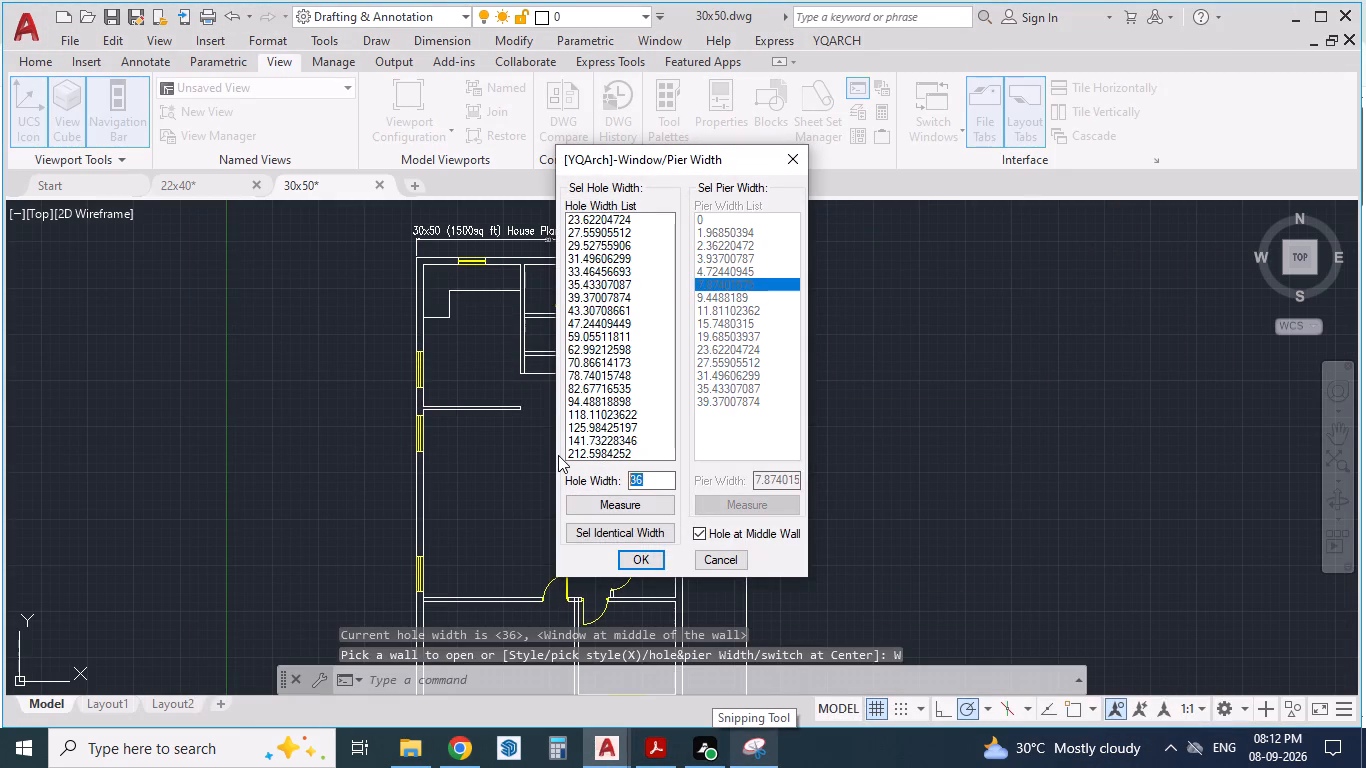
{"action": "type", "text": "24"}
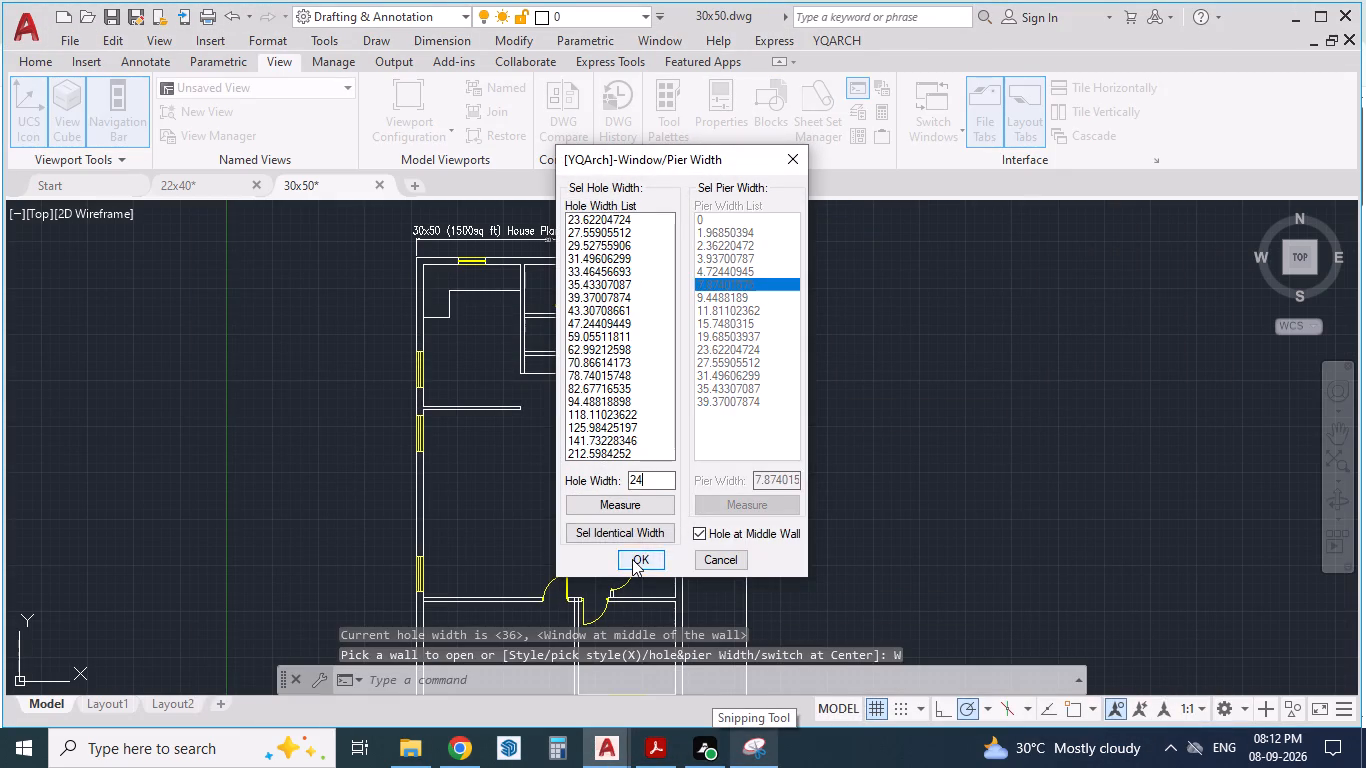
{"action": "left_click", "coordinate": [632, 559]}
{"action": "scroll", "coordinate": [673, 587], "scroll_direction": "up", "scroll_amount": 3}
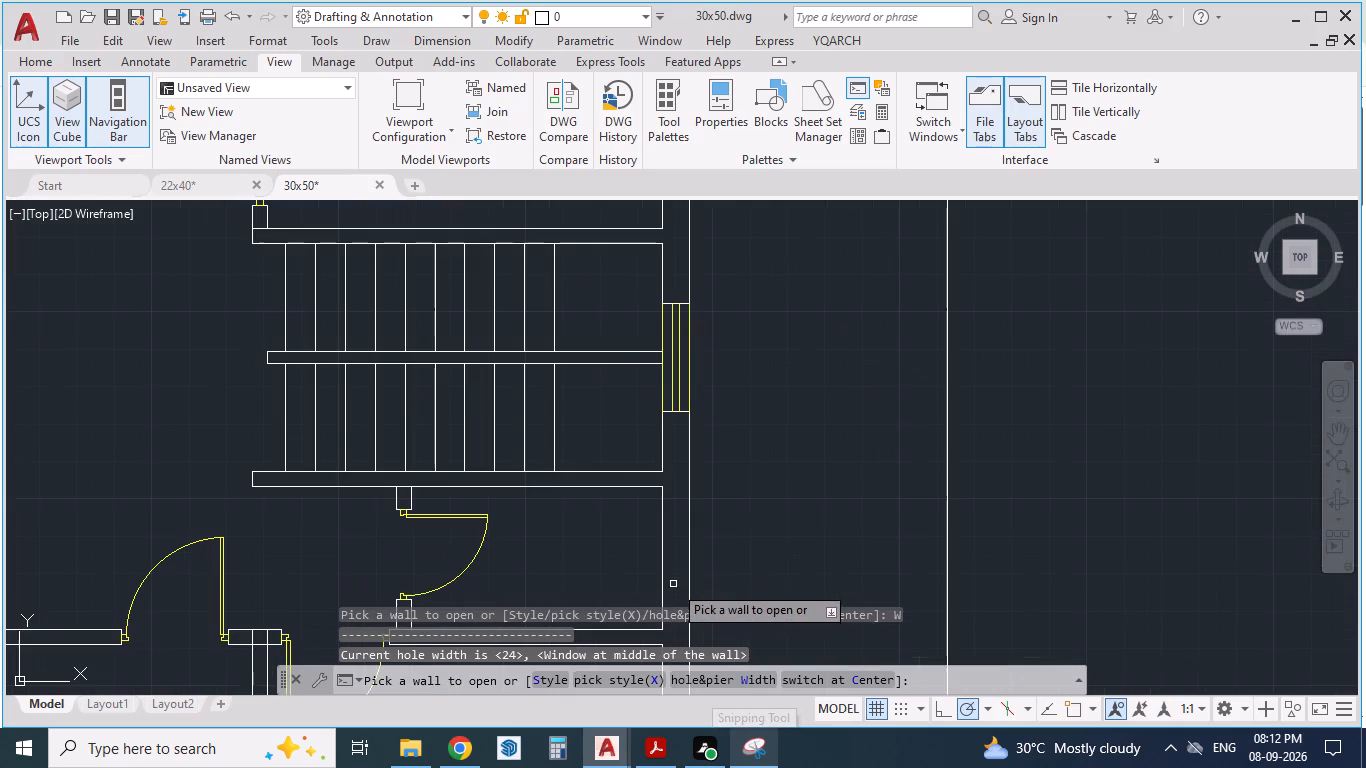
{"action": "left_click", "coordinate": [663, 562]}
{"action": "scroll", "coordinate": [662, 563], "scroll_direction": "down", "scroll_amount": 2}
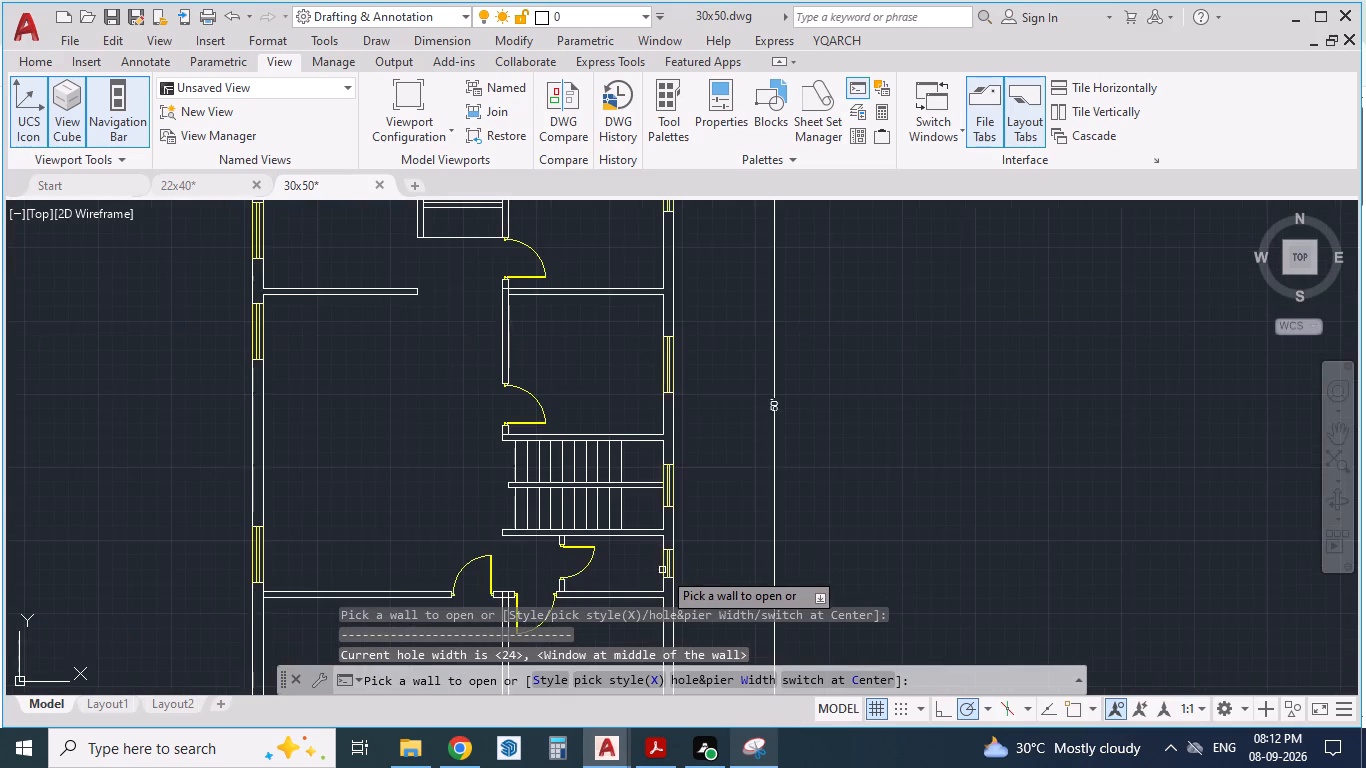
Open a centred 24" window in the top outer wall of the toilet beside the kitchen and compare its position with the PDF plan.
{"action": "scroll", "coordinate": [595, 417], "scroll_direction": "down", "scroll_amount": 2}
{"action": "scroll", "coordinate": [538, 285], "scroll_direction": "up", "scroll_amount": 3}
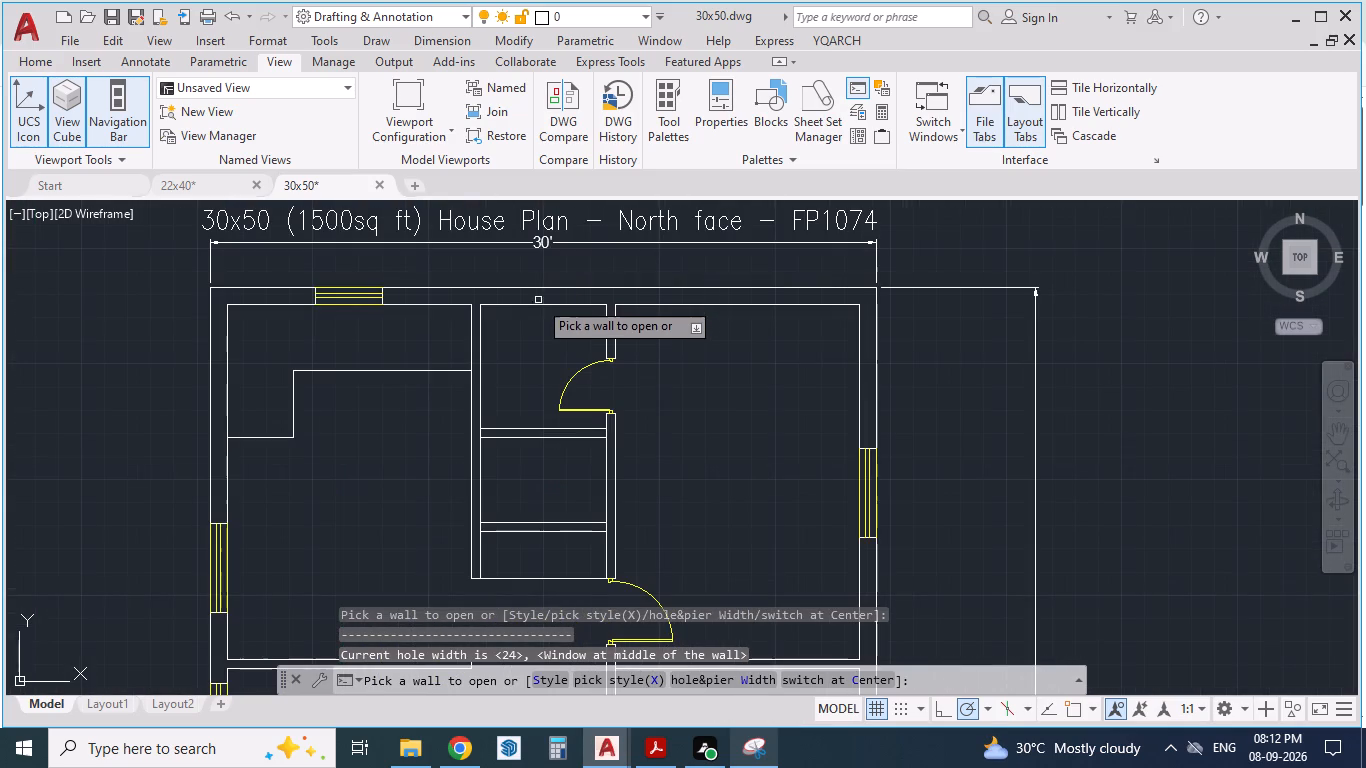
{"action": "left_click", "coordinate": [537, 304]}
{"action": "scroll", "coordinate": [564, 373], "scroll_direction": "down", "scroll_amount": 3}
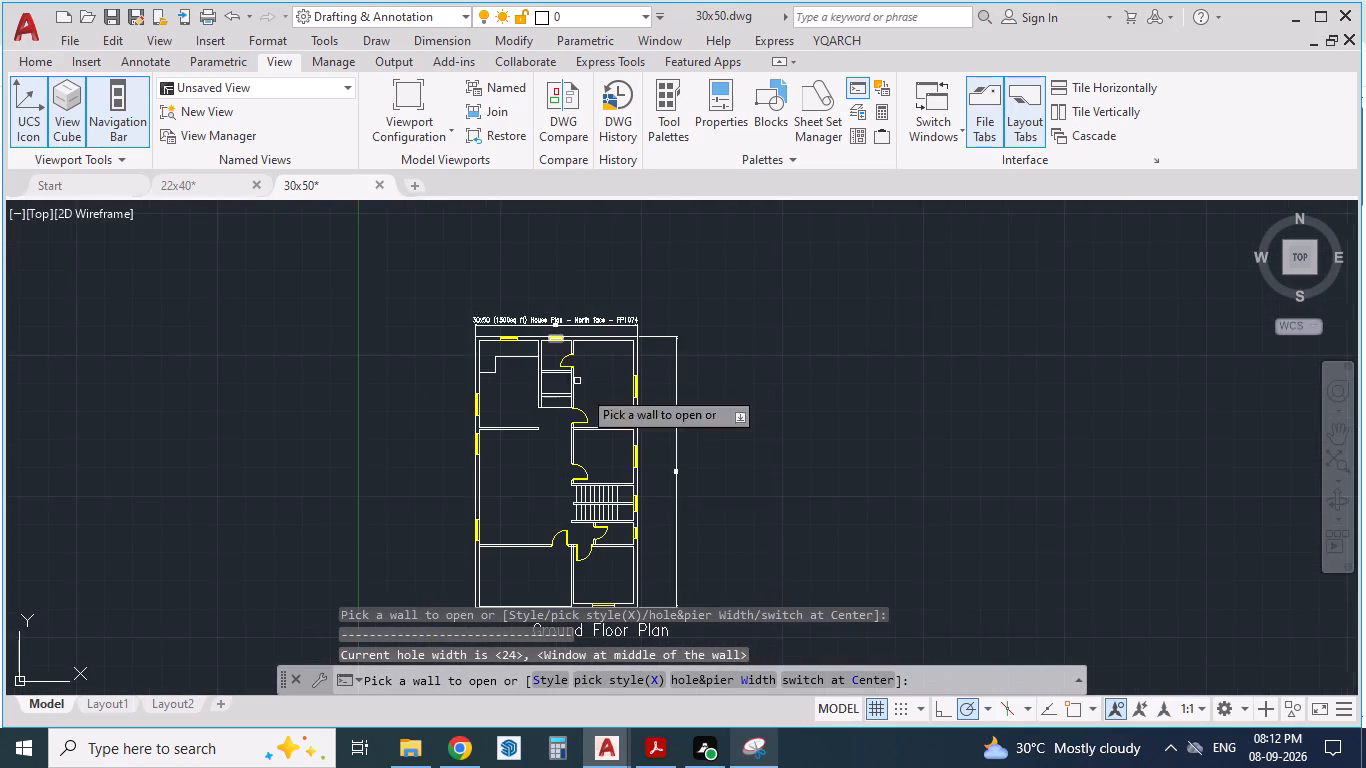
{"action": "left_click", "coordinate": [657, 745]}
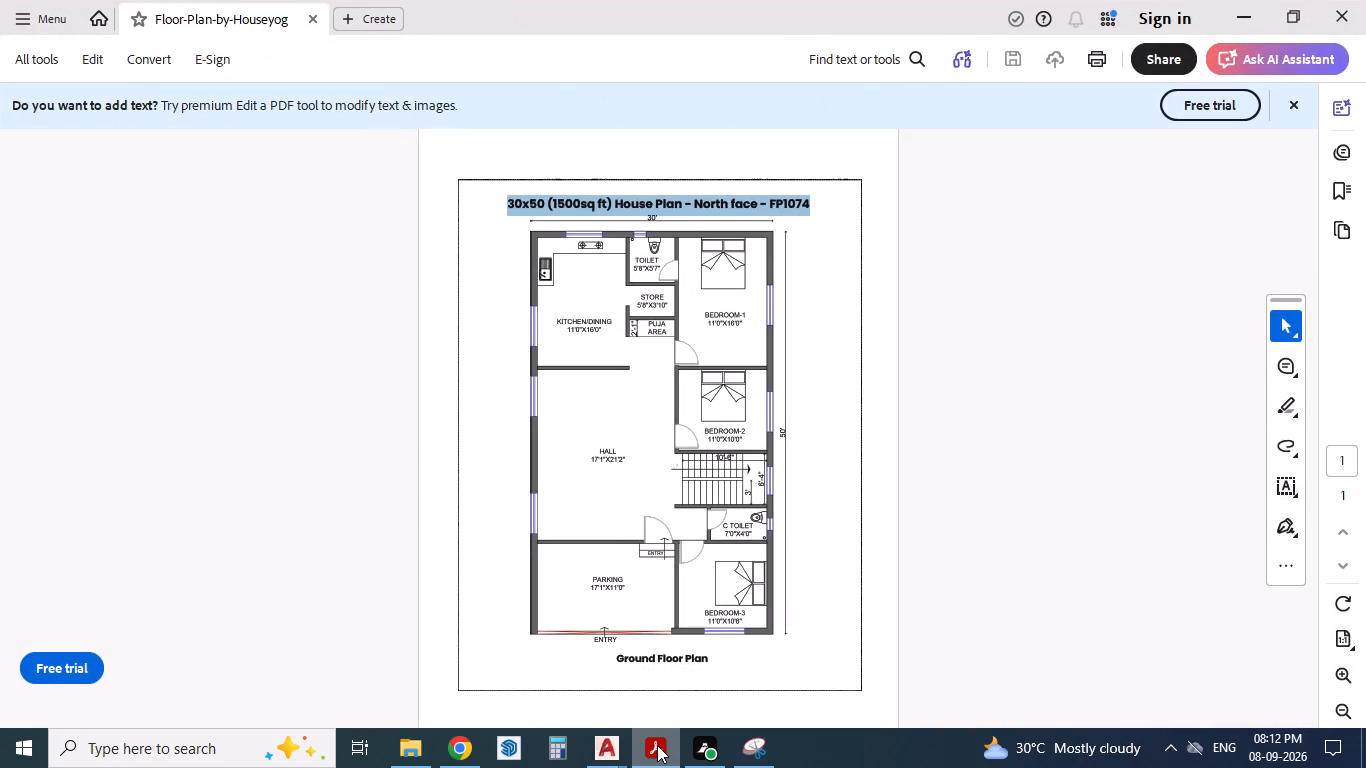
{"action": "left_click", "coordinate": [657, 745]}
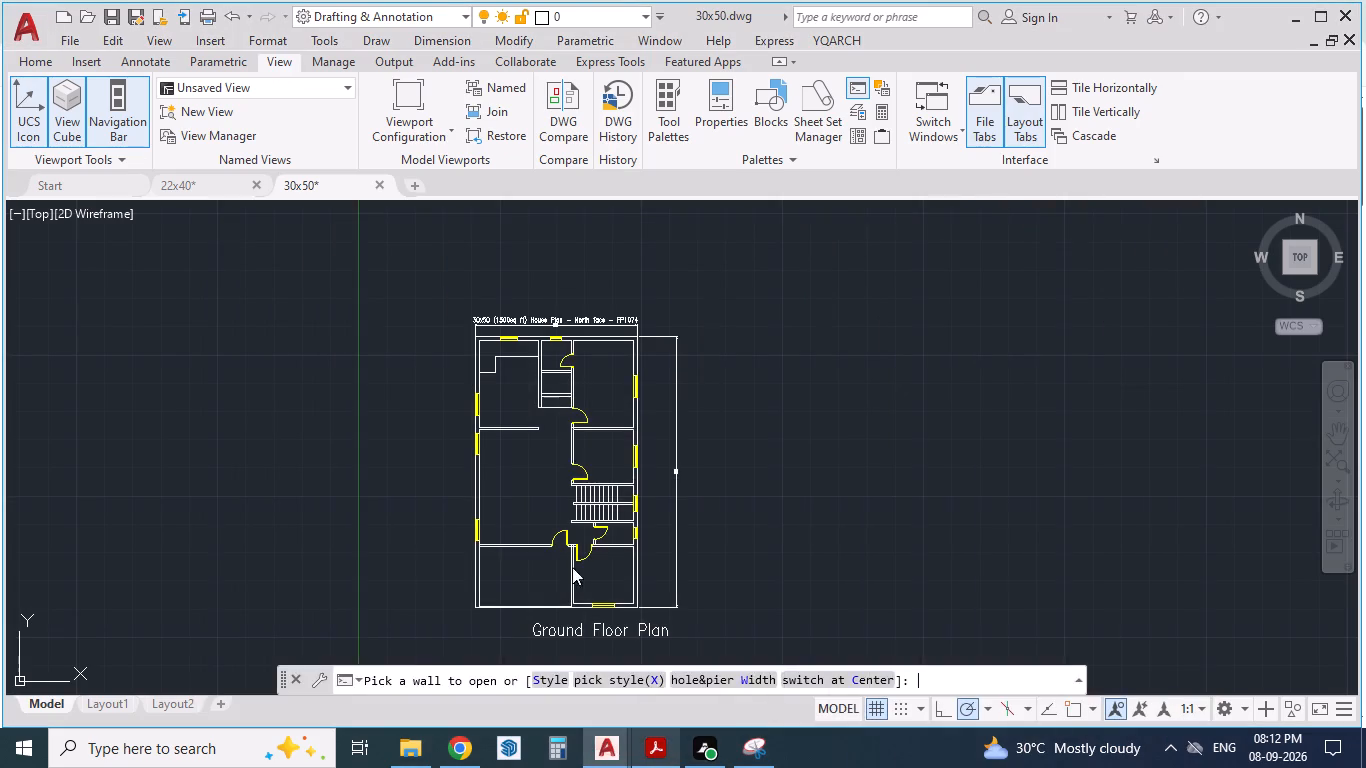
{"action": "scroll", "coordinate": [563, 332], "scroll_direction": "up", "scroll_amount": 5}
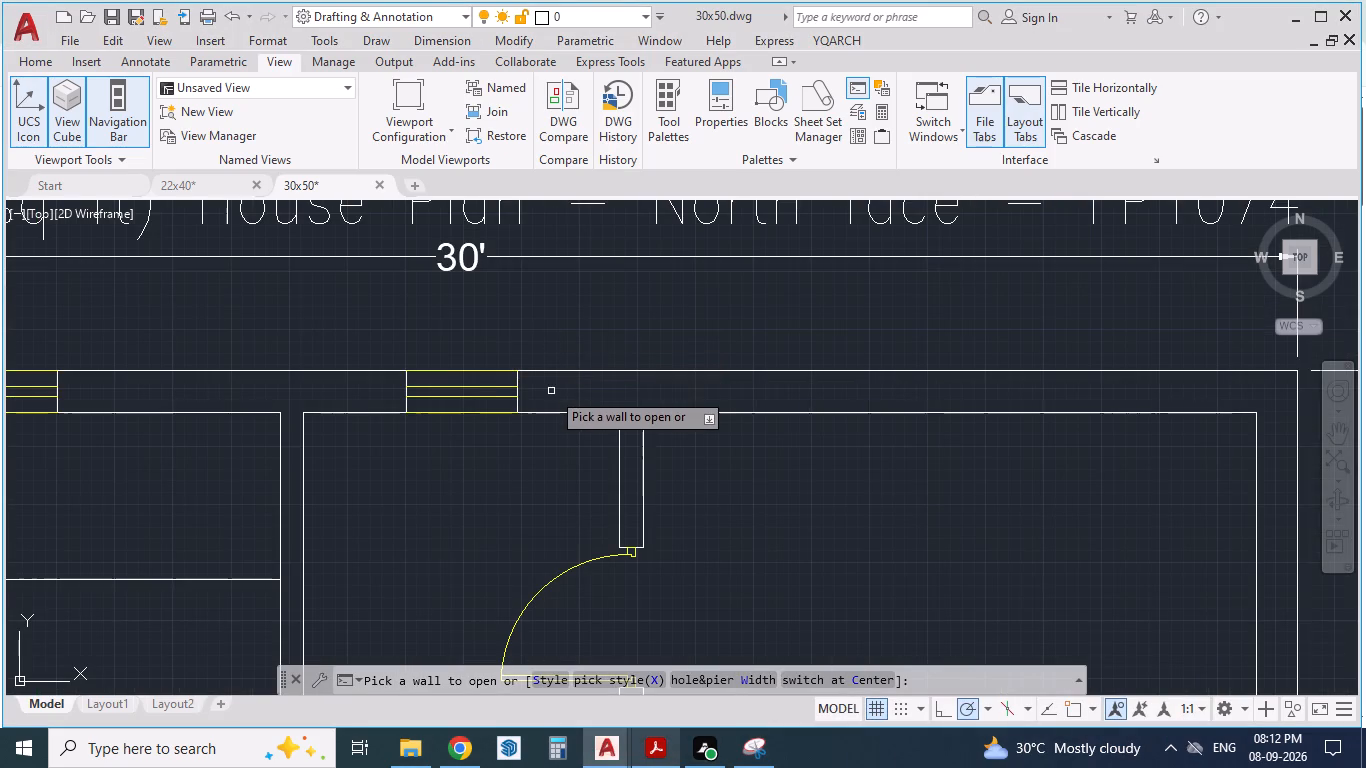
{"action": "key", "text": "Escape"}
{"action": "key", "text": "Escape"}
Move the 24" window in the top outer wall of the toilet beside the kitchen about 10" toward the kitchen.
{"action": "scroll", "coordinate": [541, 396], "scroll_direction": "up", "scroll_amount": 1}
{"action": "left_click", "coordinate": [538, 393]}
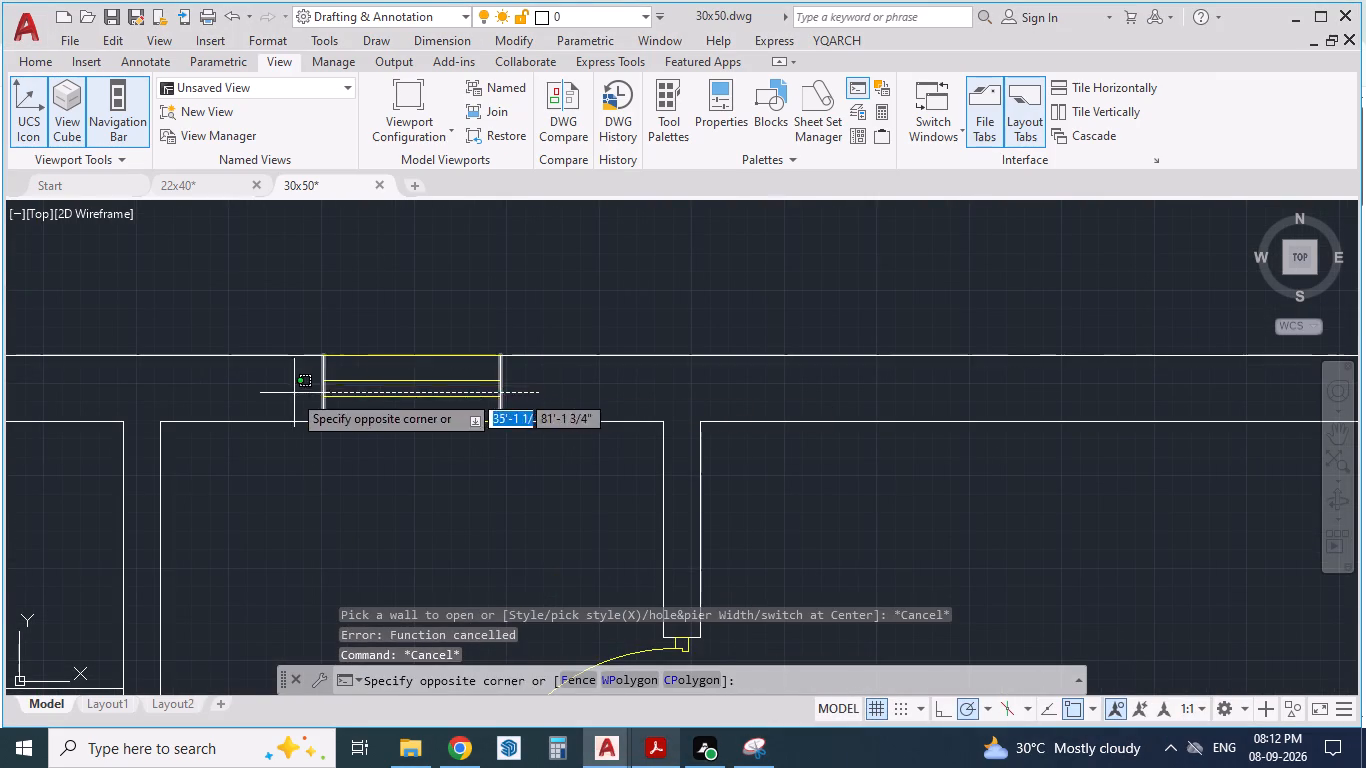
{"action": "left_click", "coordinate": [292, 393]}
{"action": "scroll", "coordinate": [464, 384], "scroll_direction": "up", "scroll_amount": 1}
{"action": "left_click", "coordinate": [560, 378]}
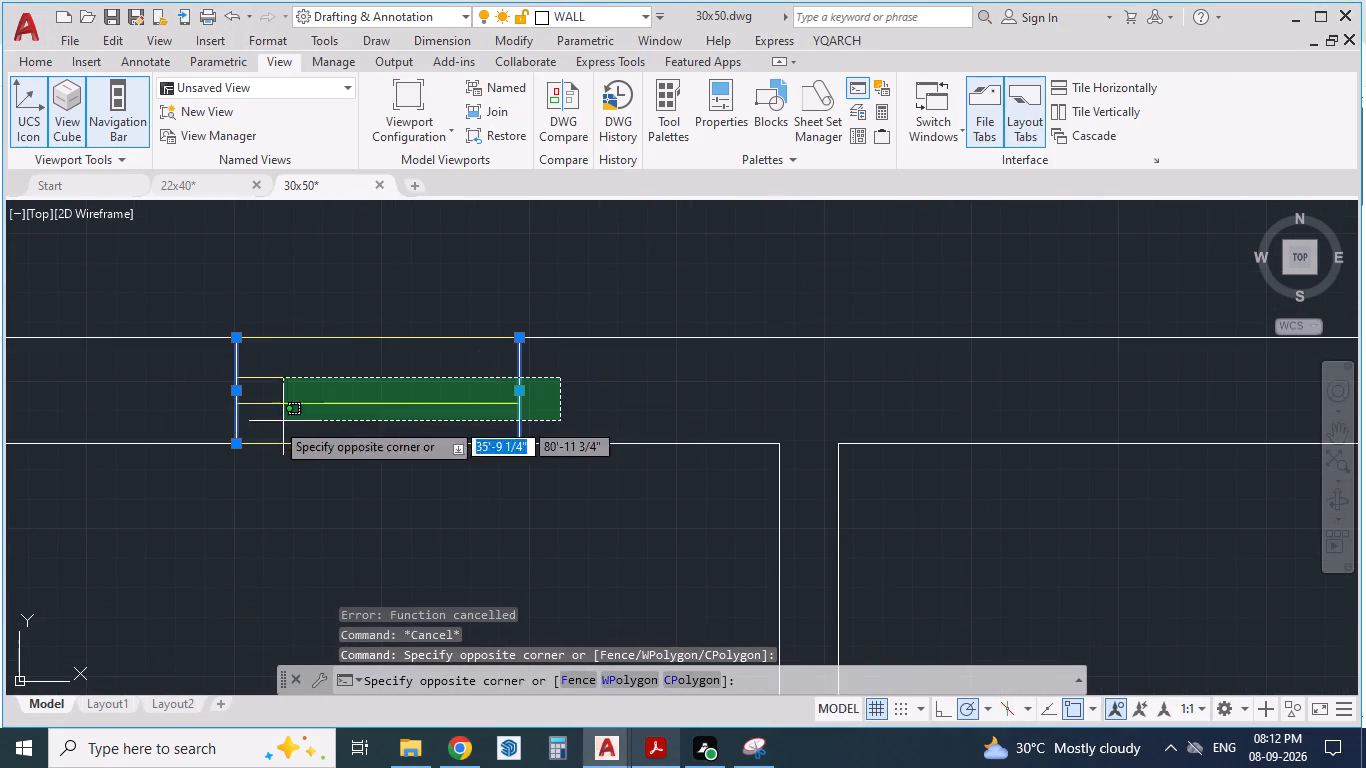
{"action": "left_click", "coordinate": [192, 416]}
{"action": "key", "text": "m"}
{"action": "key", "text": "Return"}
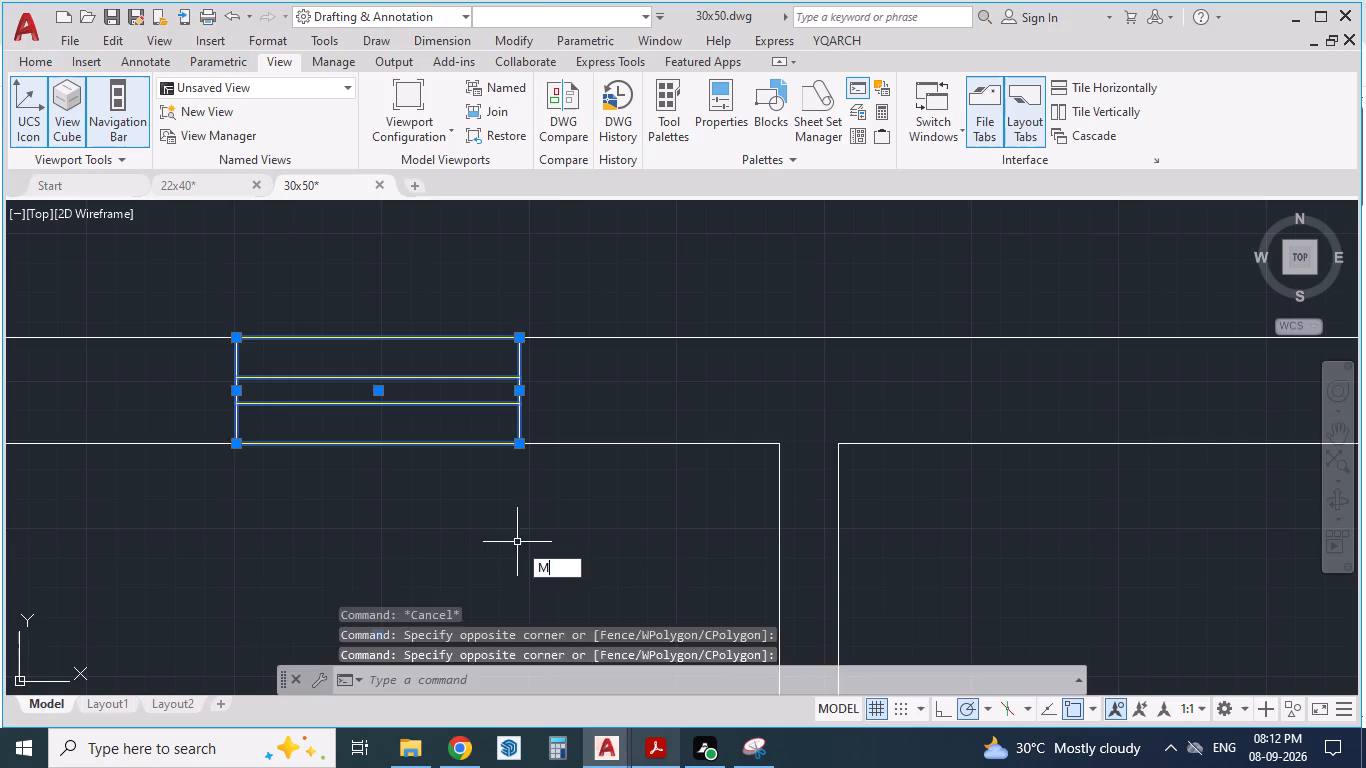
{"action": "scroll", "coordinate": [653, 385], "scroll_direction": "down", "scroll_amount": 2}
{"action": "scroll", "coordinate": [498, 465], "scroll_direction": "up", "scroll_amount": 2}
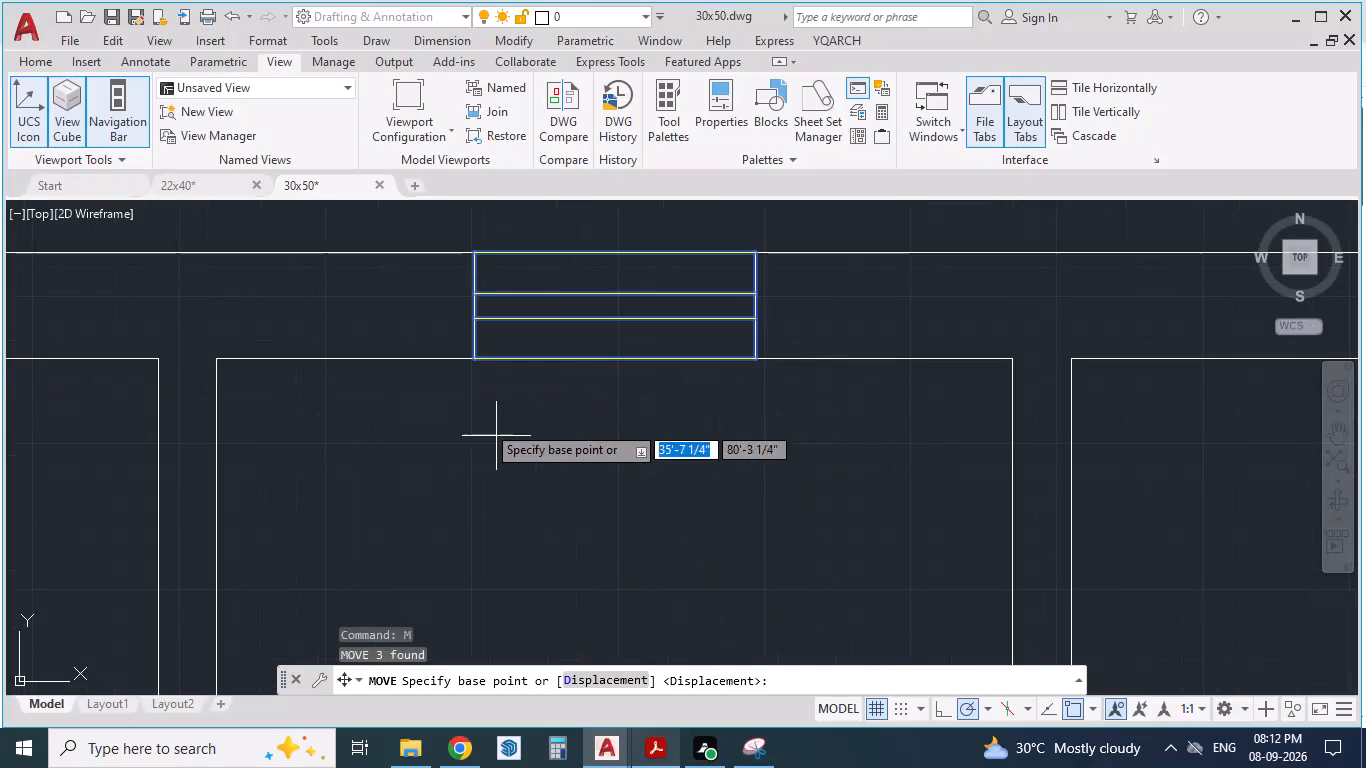
{"action": "left_click_drag", "start_coordinate": [472, 362], "coordinate": [417, 365]}
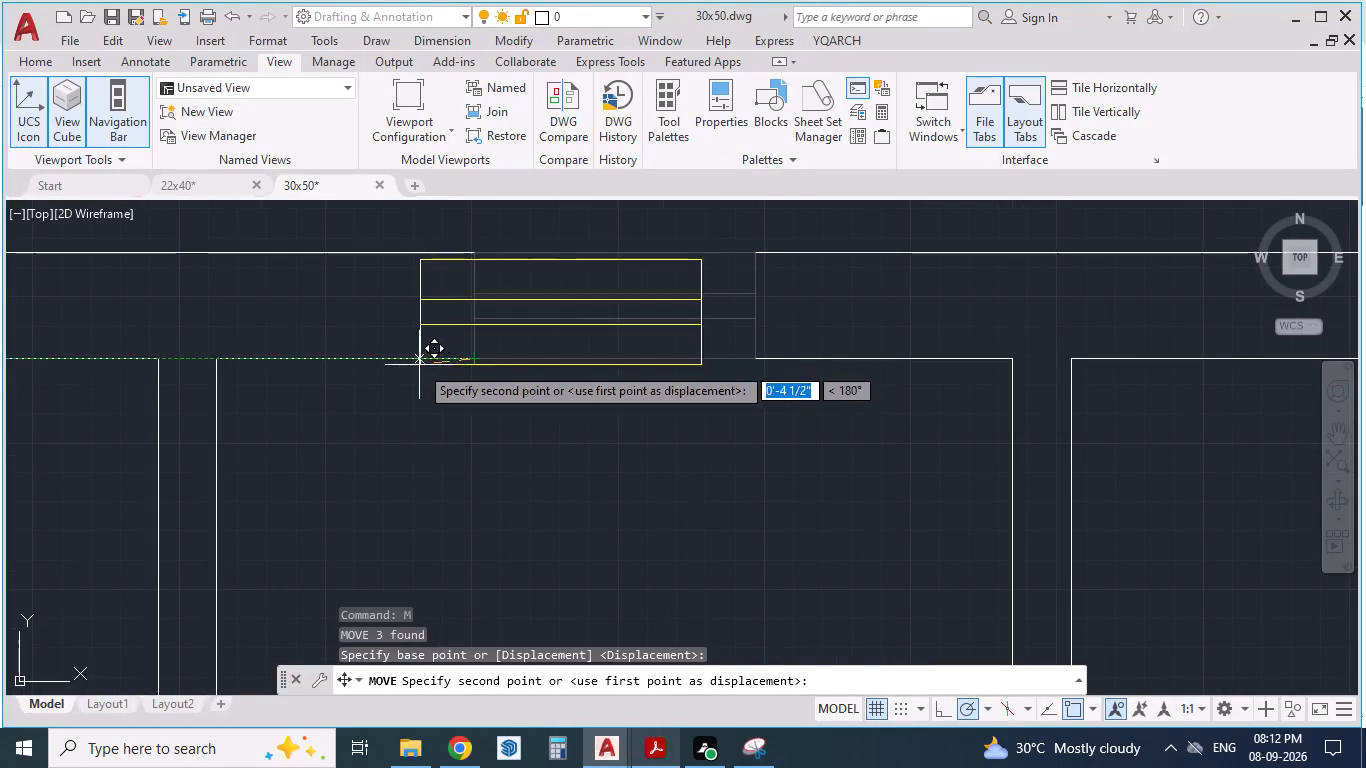
{"action": "left_click_drag", "start_coordinate": [417, 365], "coordinate": [360, 359]}
{"action": "scroll", "coordinate": [360, 359], "scroll_direction": "up", "scroll_amount": 3}
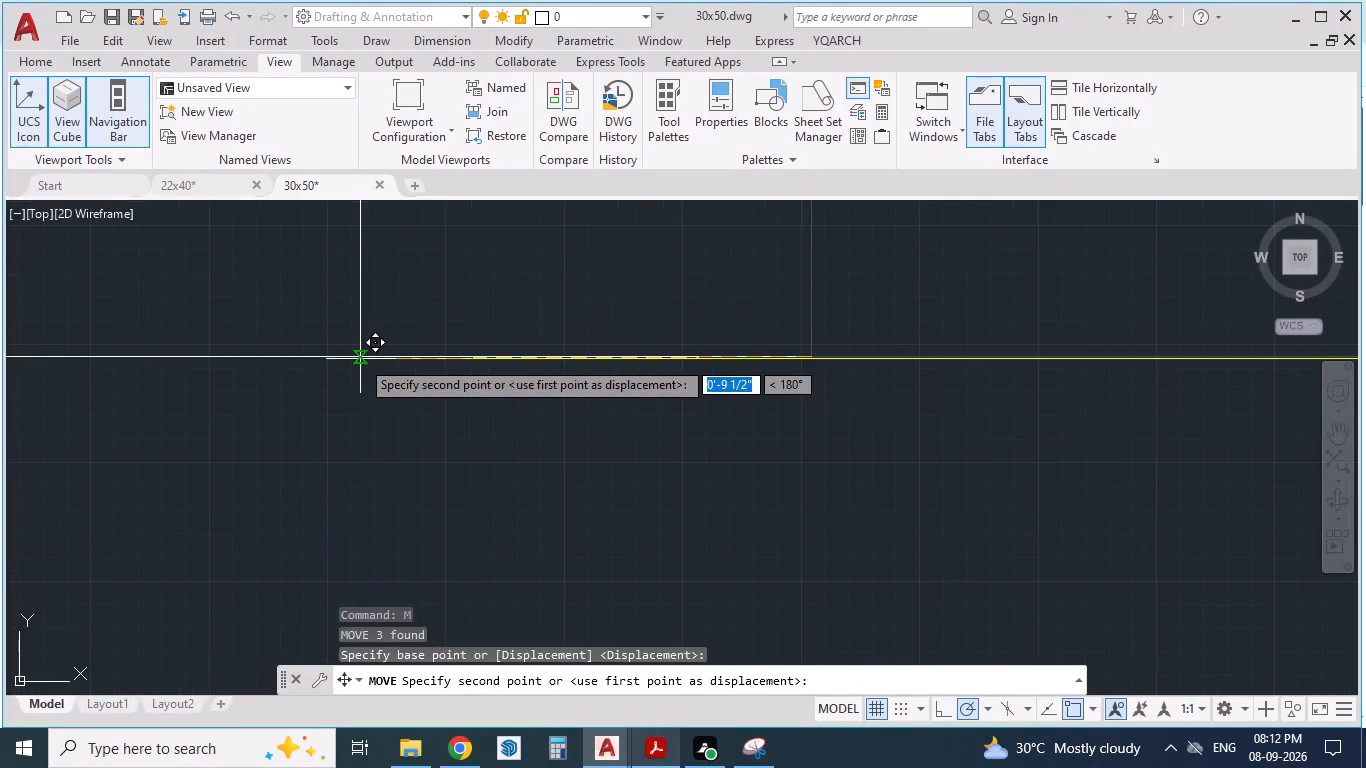
{"action": "left_click_drag", "start_coordinate": [360, 359], "coordinate": [340, 356]}
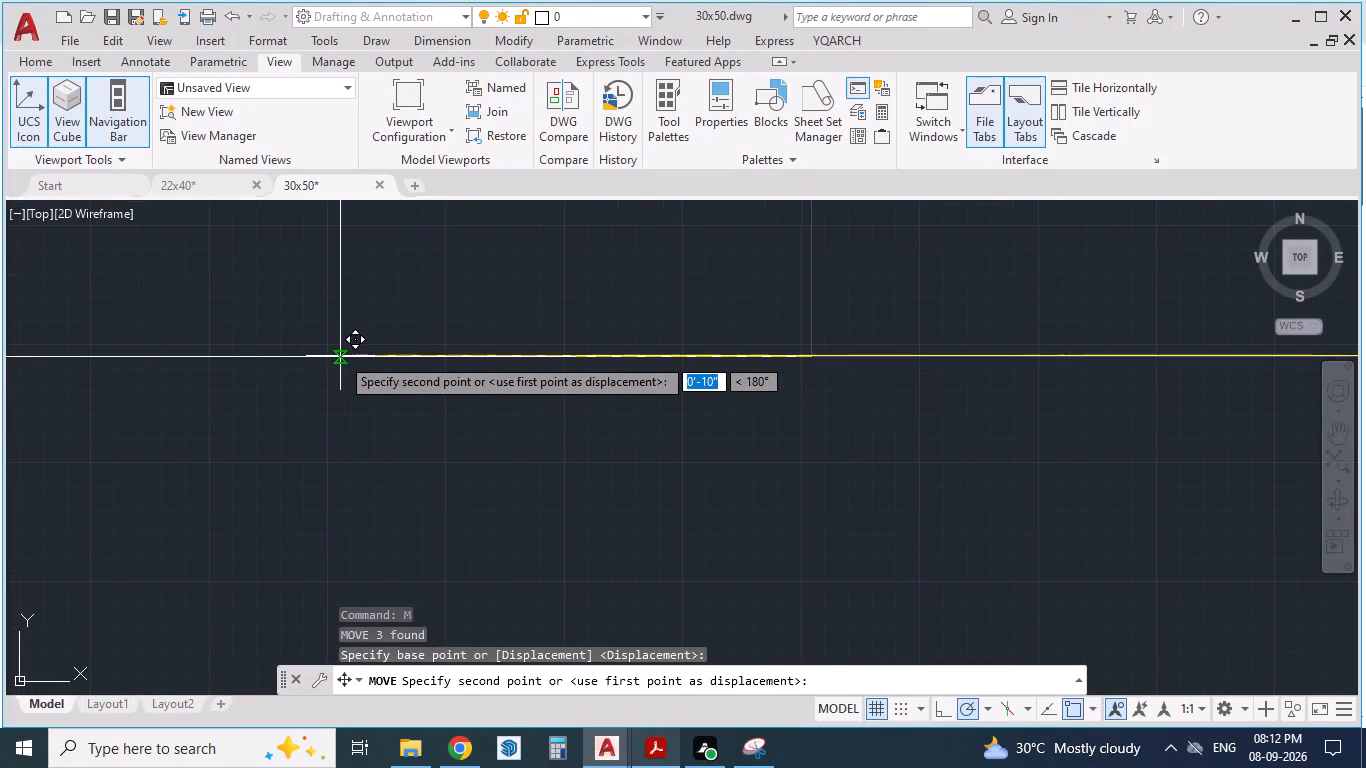
{"action": "left_click_drag", "start_coordinate": [340, 356], "coordinate": [339, 356]}
{"action": "left_click", "coordinate": [339, 356]}
{"action": "scroll", "coordinate": [366, 413], "scroll_direction": "down", "scroll_amount": 4}
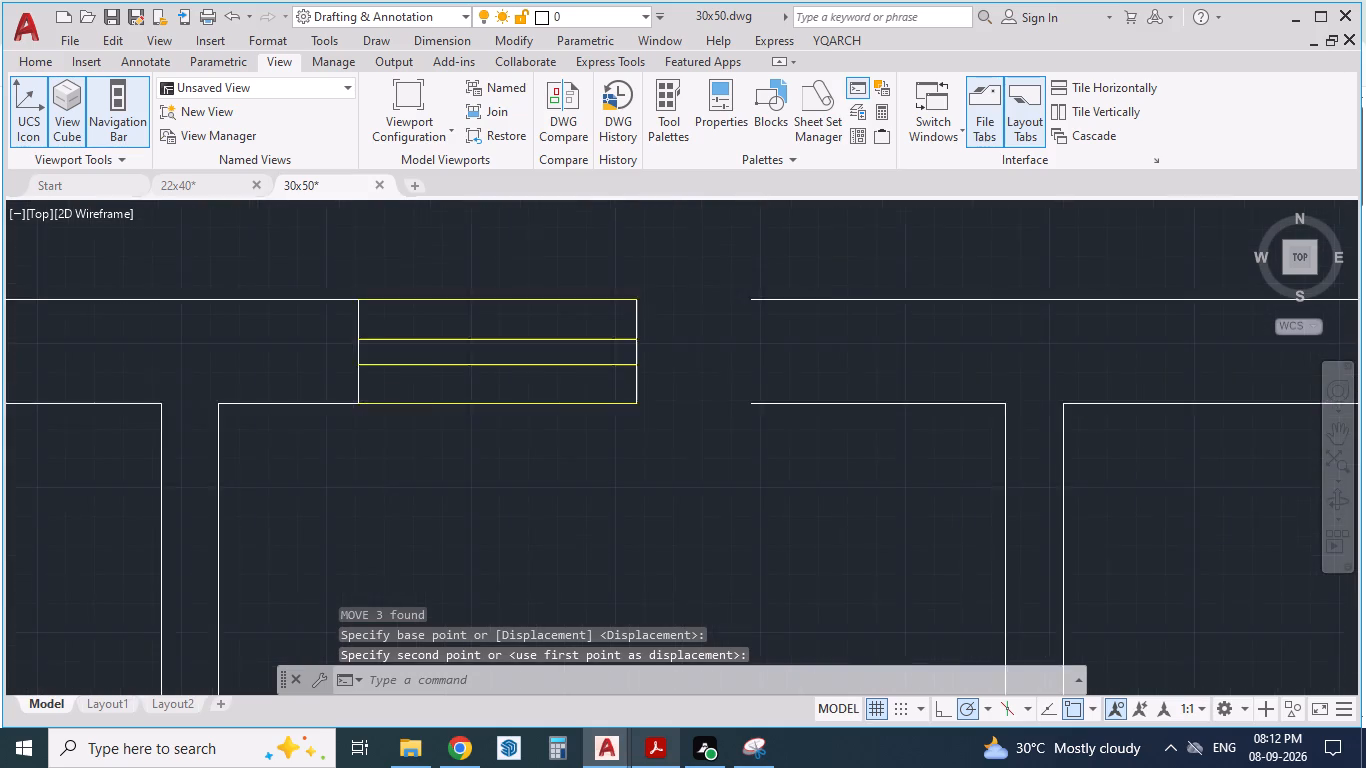
Extend the outer and inner lines of the top wall to close the gap beside the moved toilet window.
{"action": "type", "text": "EX"}
{"action": "key", "text": "Return"}
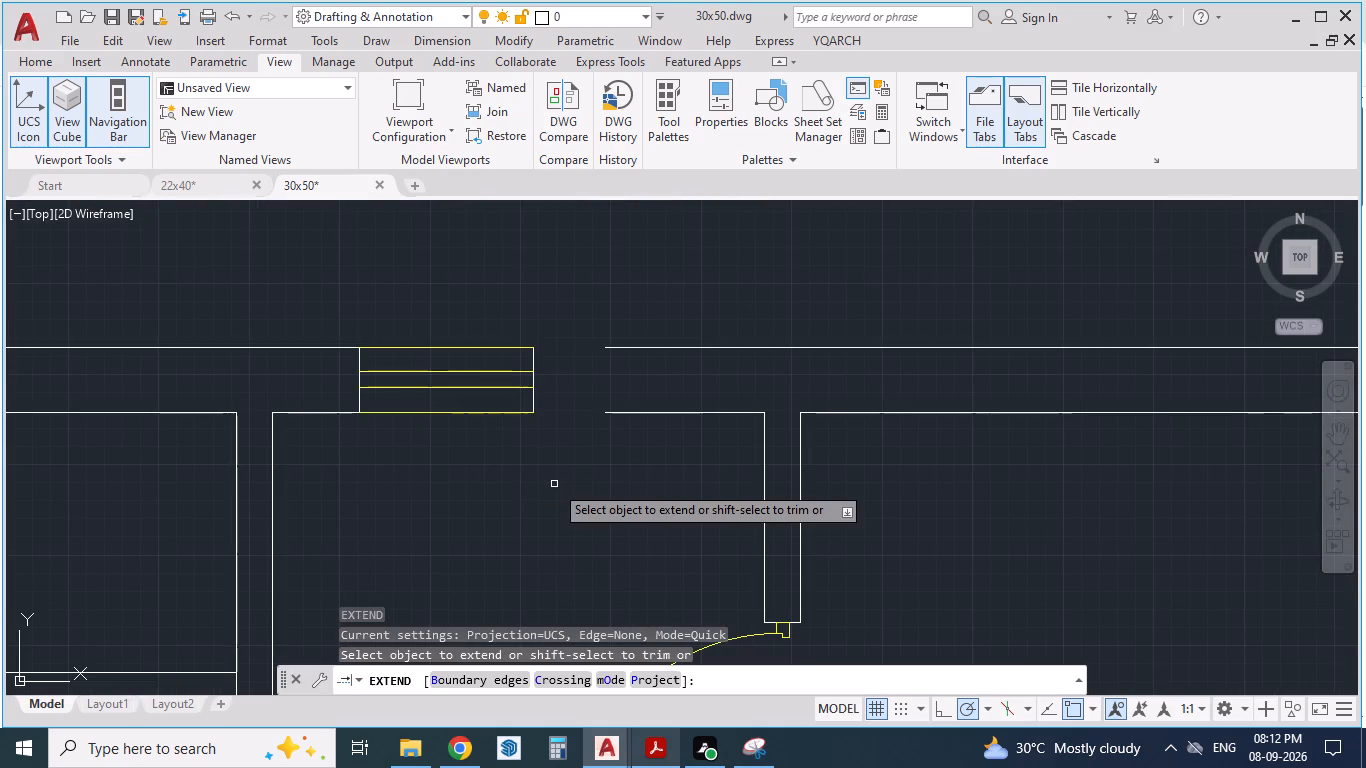
{"action": "left_click", "coordinate": [624, 345]}
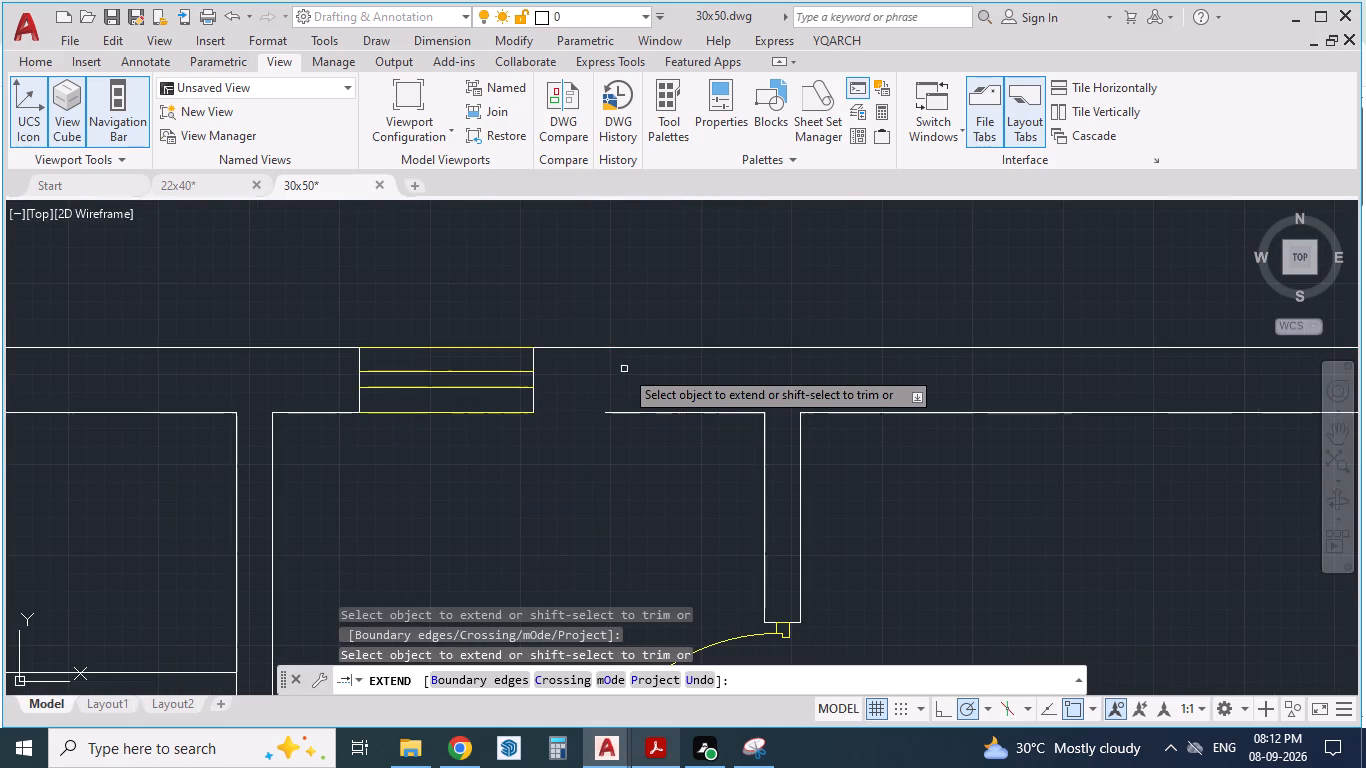
{"action": "left_click", "coordinate": [629, 411]}
{"action": "scroll", "coordinate": [495, 427], "scroll_direction": "down", "scroll_amount": 2}
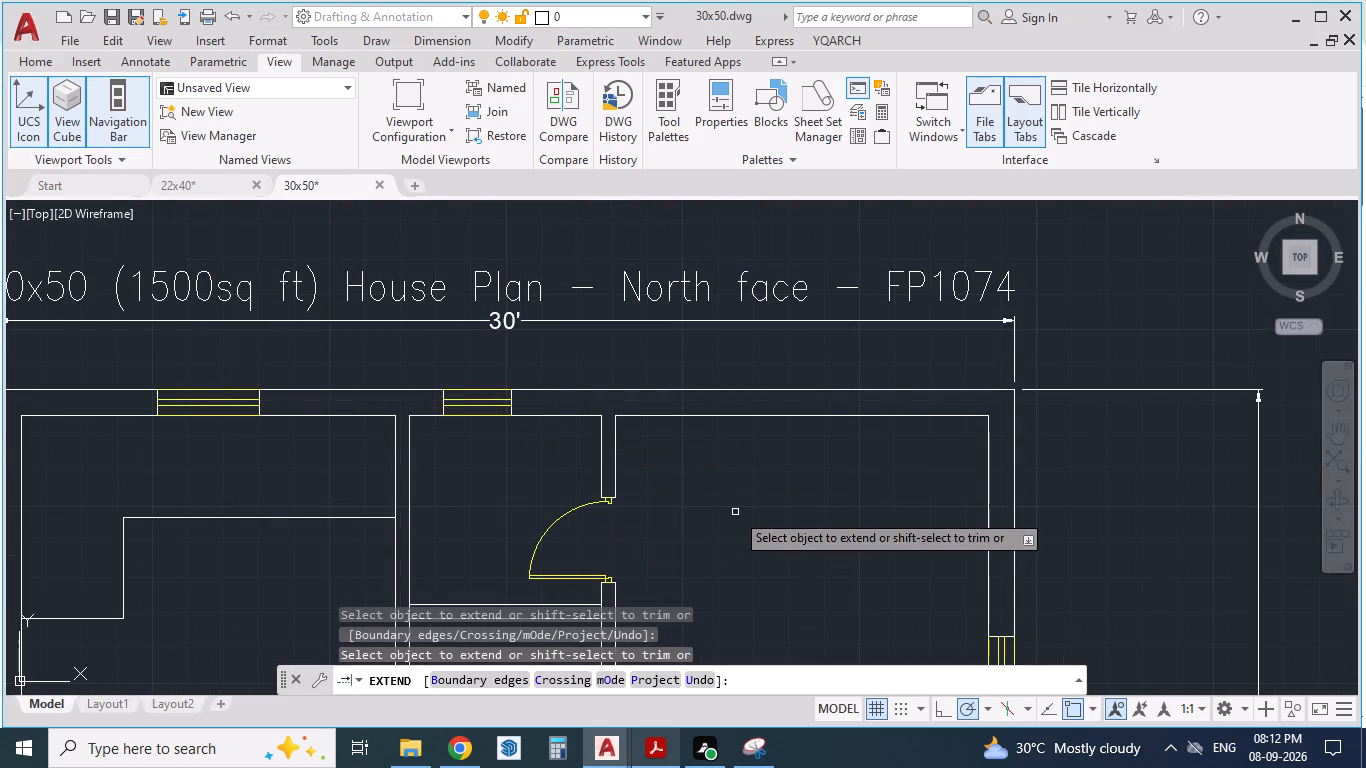
{"action": "key", "text": "Escape"}
{"action": "key", "text": "Escape"}
Save the drawing.
{"action": "scroll", "coordinate": [728, 443], "scroll_direction": "down", "scroll_amount": 2}
{"action": "scroll", "coordinate": [608, 400], "scroll_direction": "down", "scroll_amount": 4}
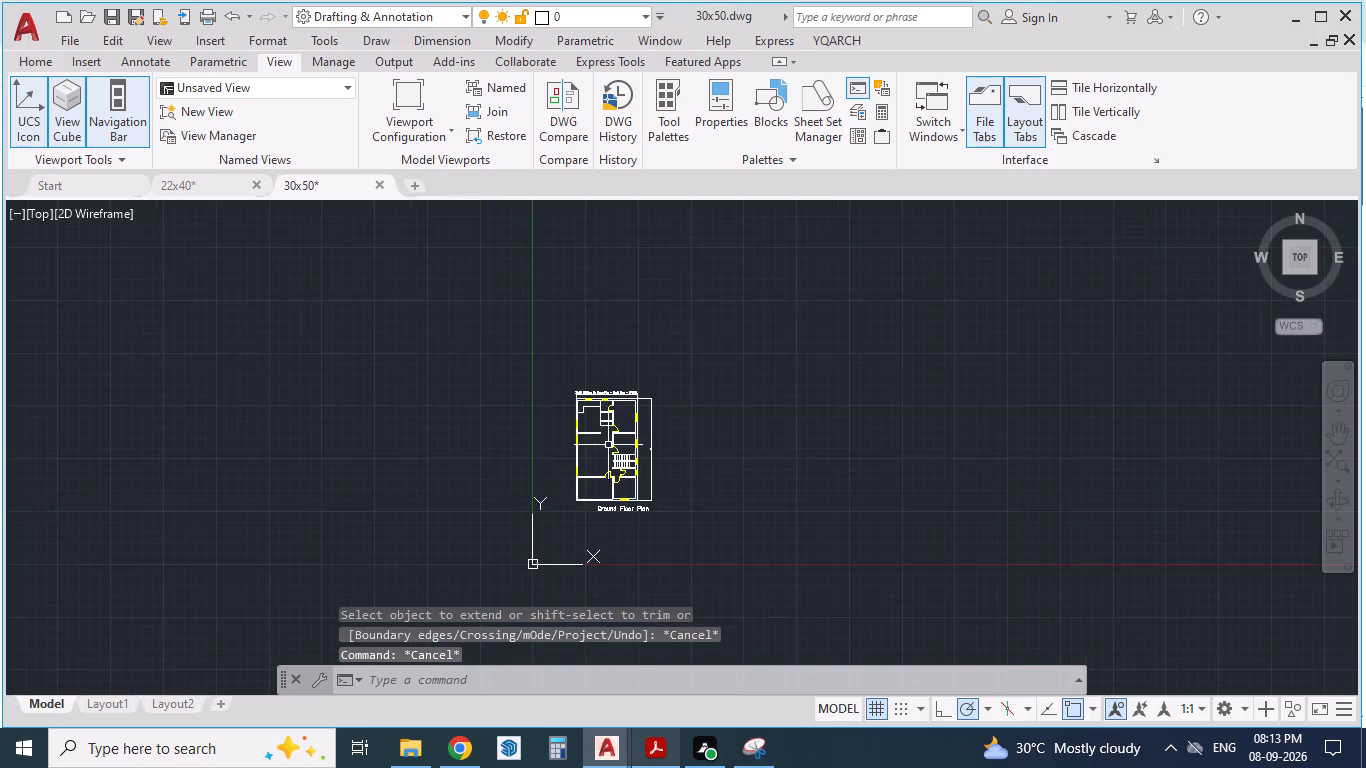
{"action": "key", "text": "ctrl+s"}
Compare the whole drawing with the PDF plan and examine which fixtures the upper rooms still need.
{"action": "scroll", "coordinate": [623, 441], "scroll_direction": "up", "scroll_amount": 3}
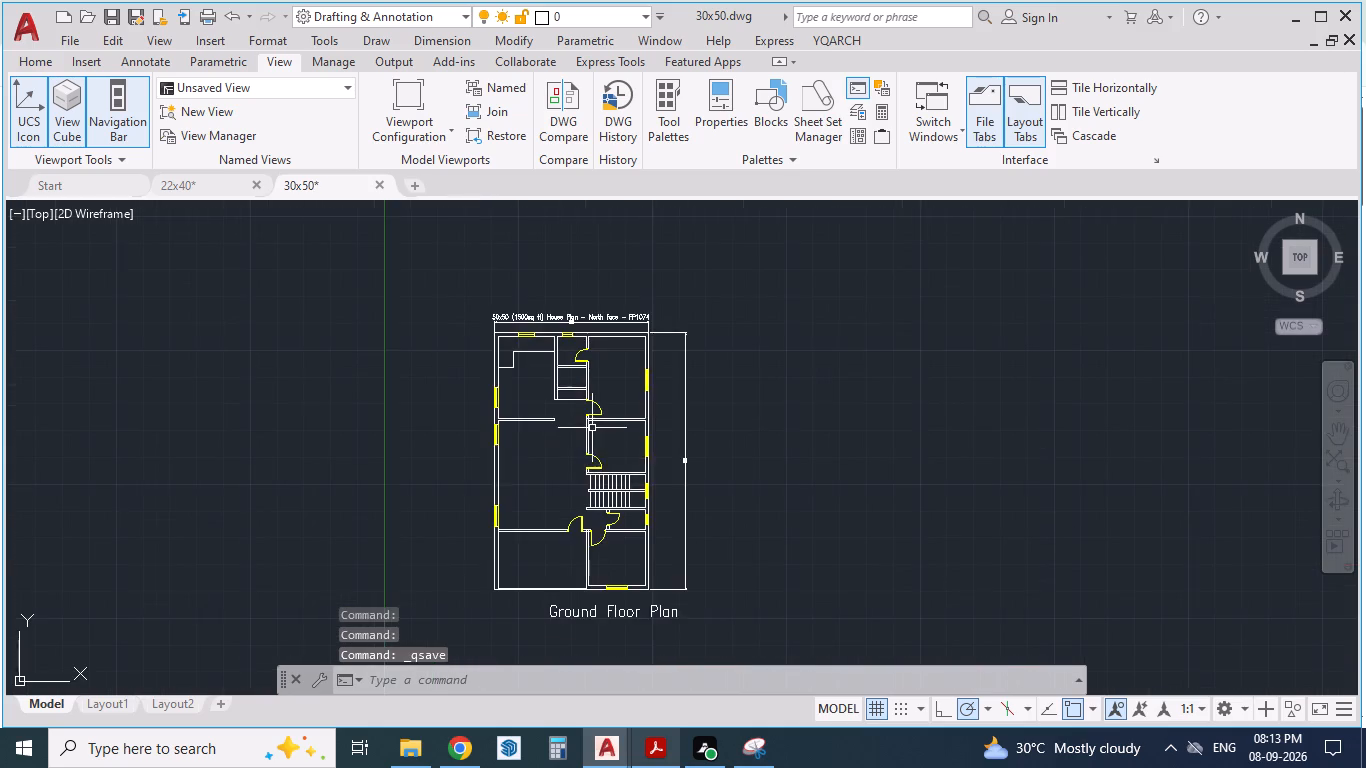
{"action": "scroll", "coordinate": [592, 427], "scroll_direction": "up", "scroll_amount": 1}
{"action": "scroll", "coordinate": [562, 576], "scroll_direction": "down", "scroll_amount": 2}
{"action": "key", "text": "alt+Tab"}
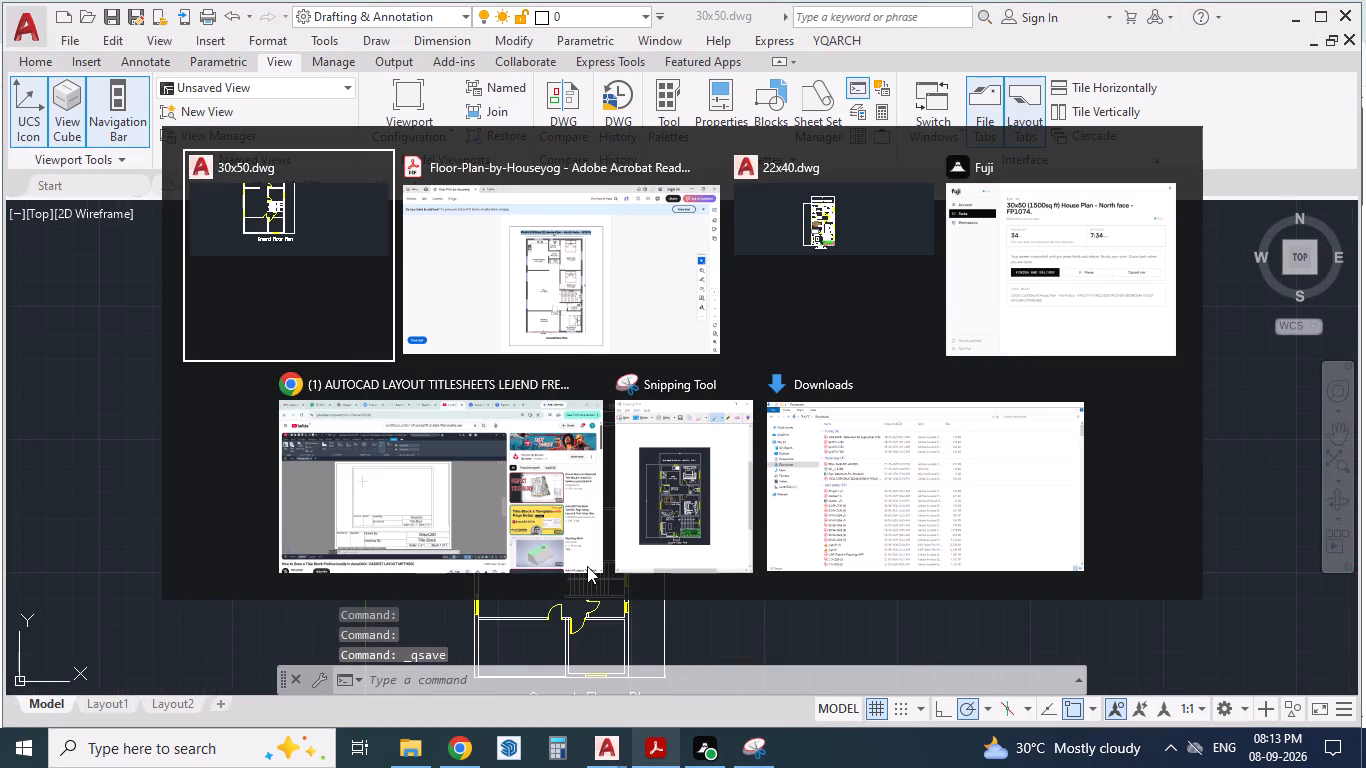
{"action": "key", "text": "alt+Tab"}
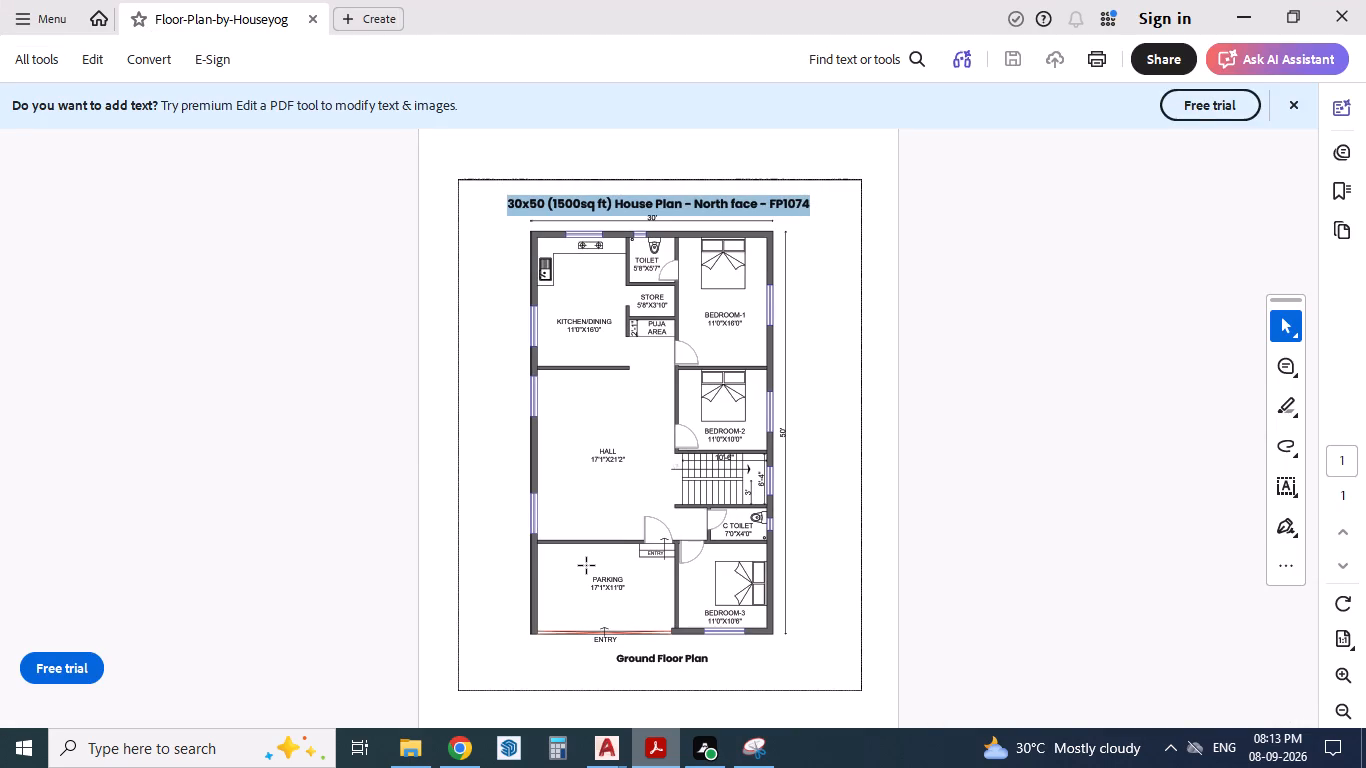
{"action": "key", "text": "alt+Tab"}
{"action": "scroll", "coordinate": [567, 478], "scroll_direction": "up", "scroll_amount": 2}
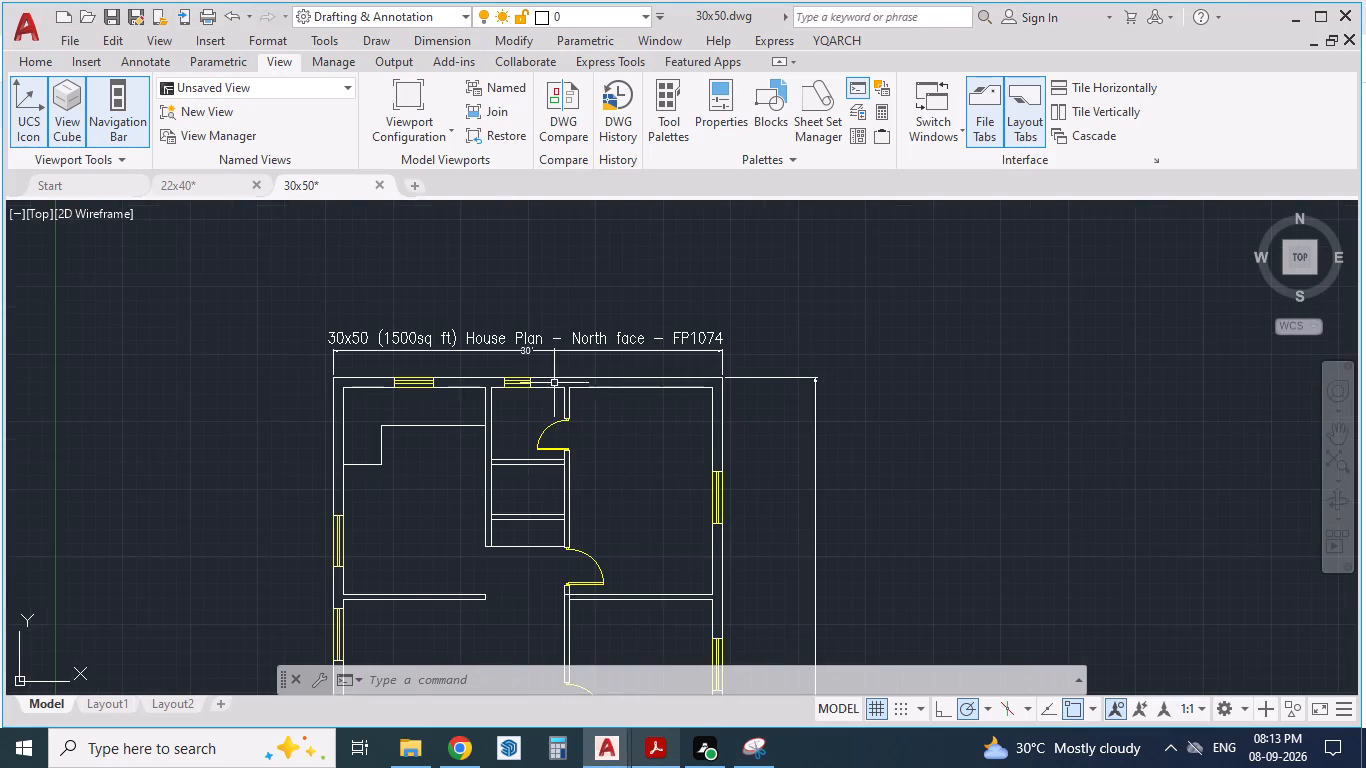
{"action": "scroll", "coordinate": [554, 383], "scroll_direction": "up", "scroll_amount": 1}
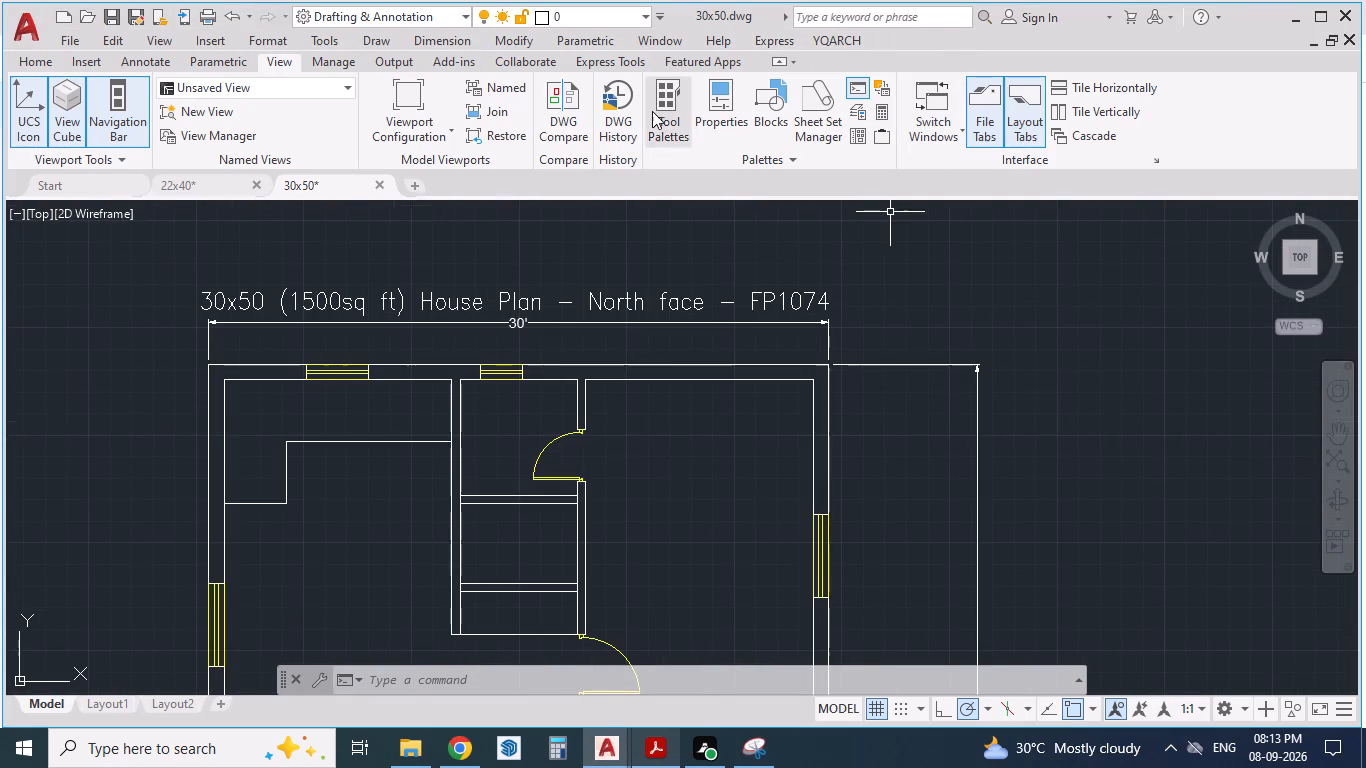
Insert the recent yq_maton... toilet block into the empty area of Bedroom-1.
{"action": "left_click", "coordinate": [38, 59]}
{"action": "left_click", "coordinate": [737, 129]}
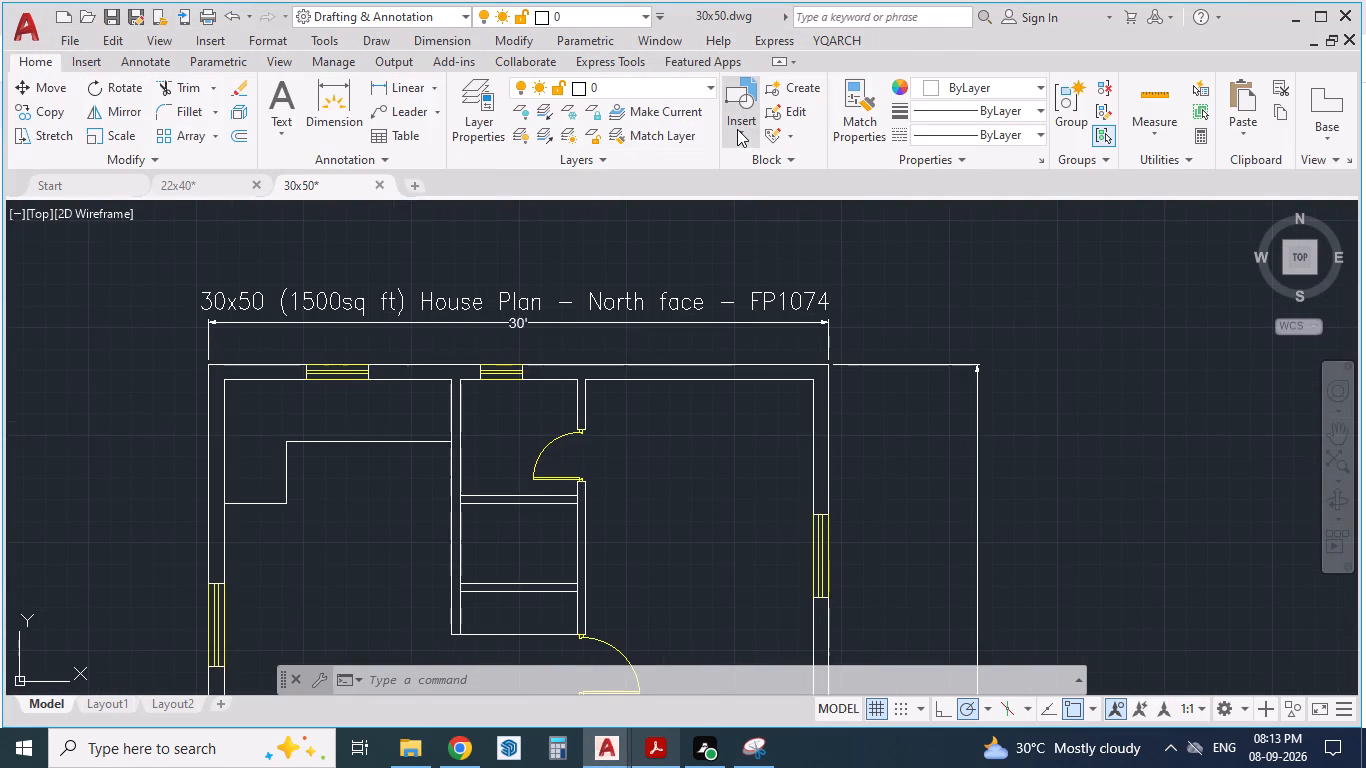
{"action": "left_click", "coordinate": [774, 259]}
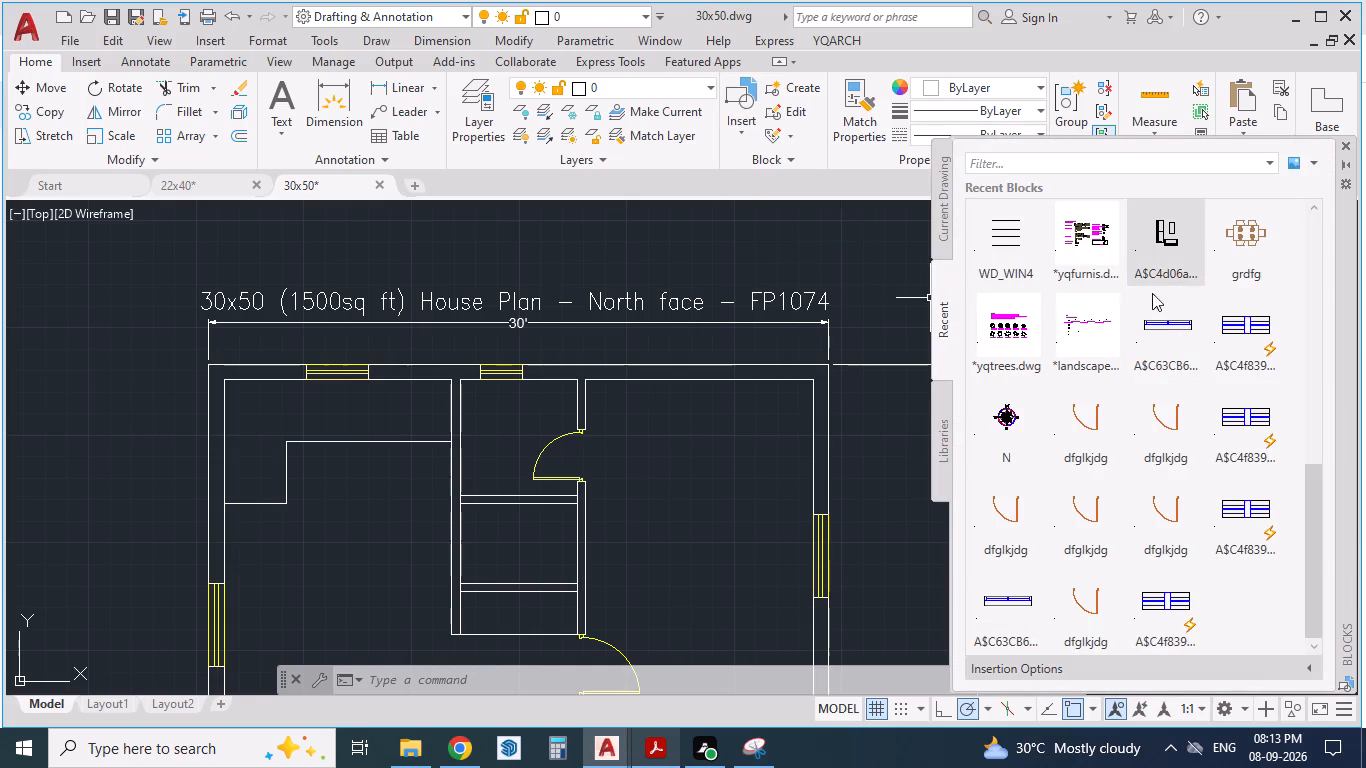
{"action": "left_click", "coordinate": [951, 227]}
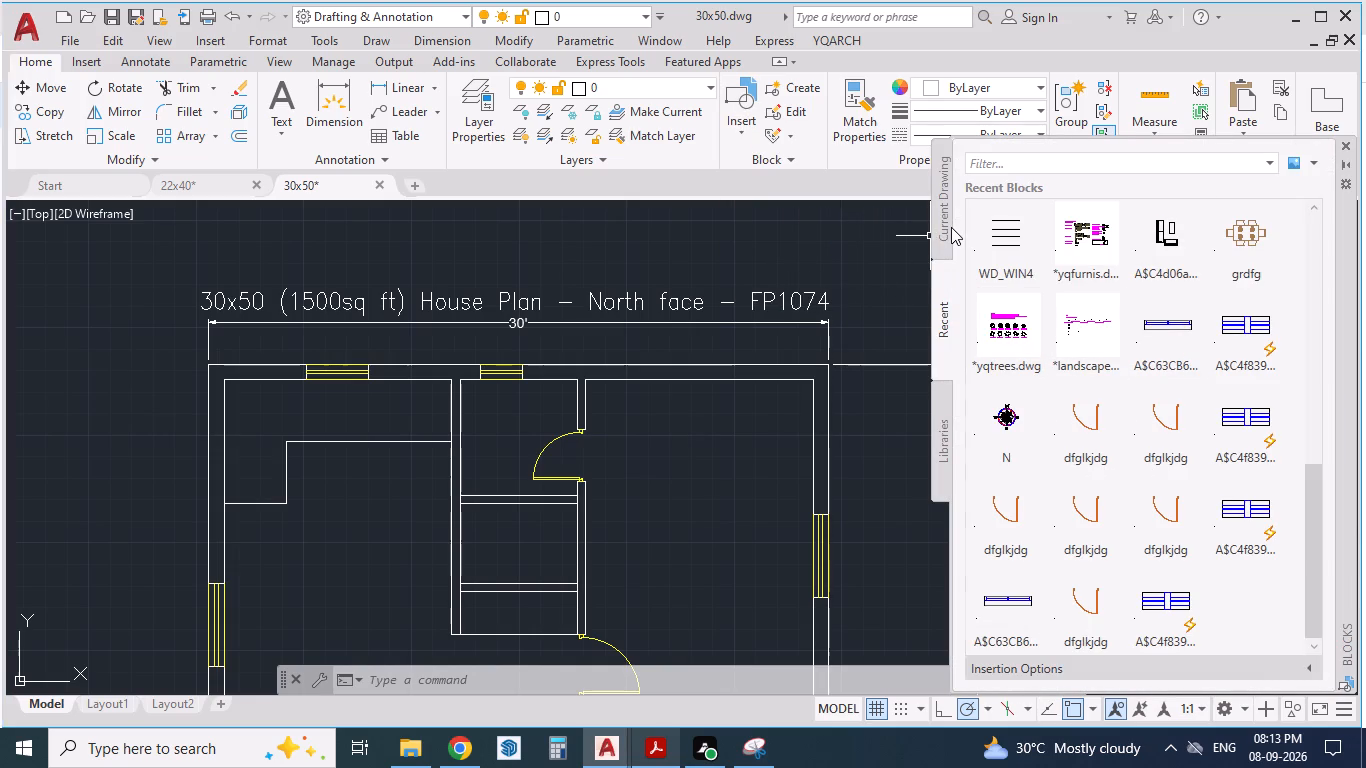
{"action": "left_click", "coordinate": [940, 292]}
{"action": "scroll", "coordinate": [1072, 375], "scroll_direction": "up", "scroll_amount": 2}
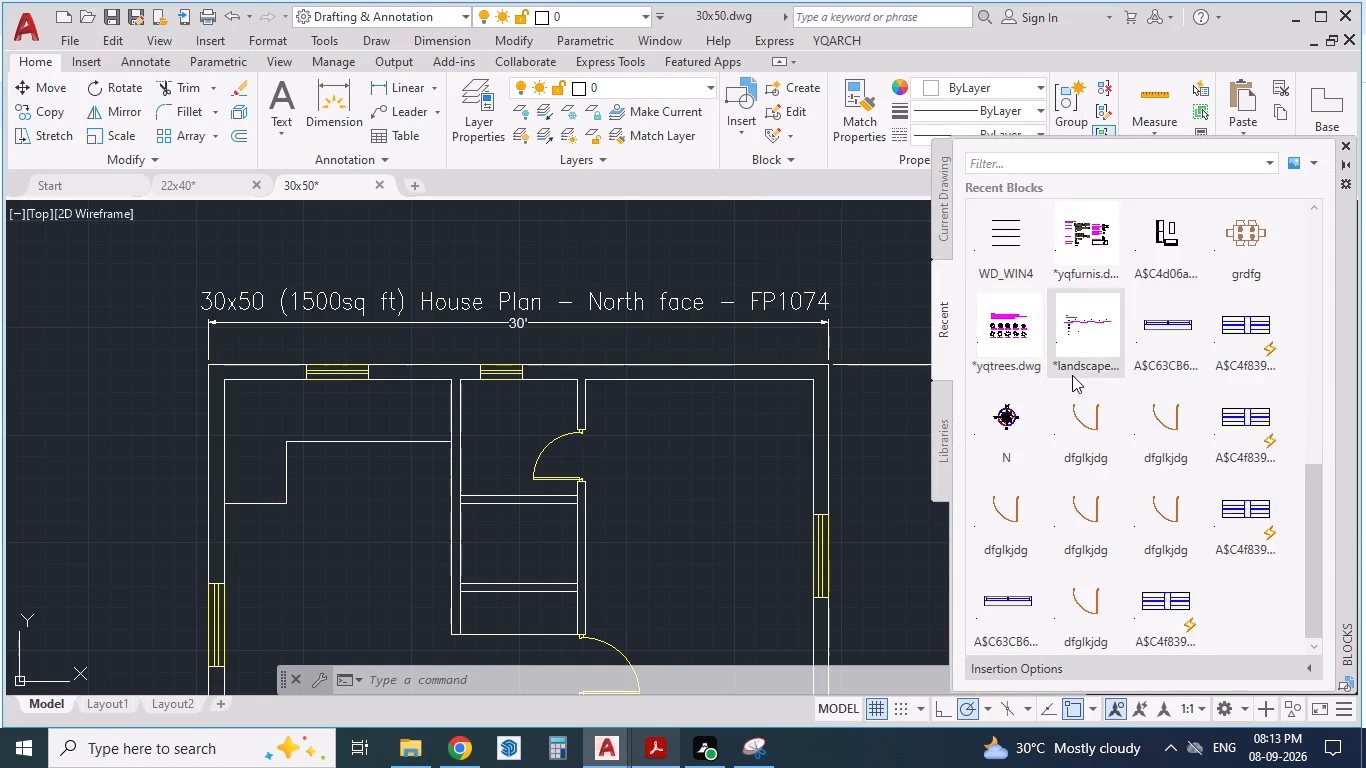
{"action": "scroll", "coordinate": [1072, 375], "scroll_direction": "up", "scroll_amount": 20}
{"action": "scroll", "coordinate": [1072, 375], "scroll_direction": "up", "scroll_amount": 9}
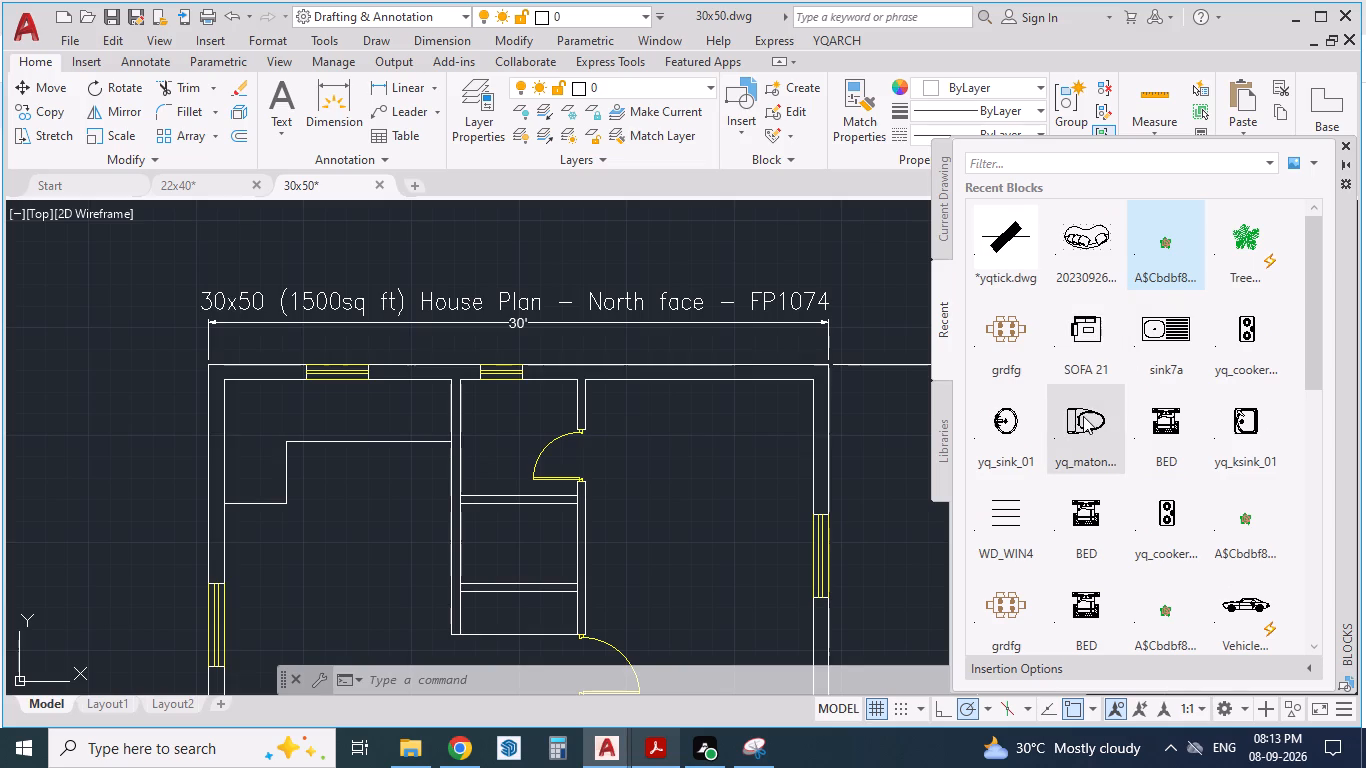
{"action": "left_click_drag", "start_coordinate": [1082, 416], "coordinate": [679, 457]}
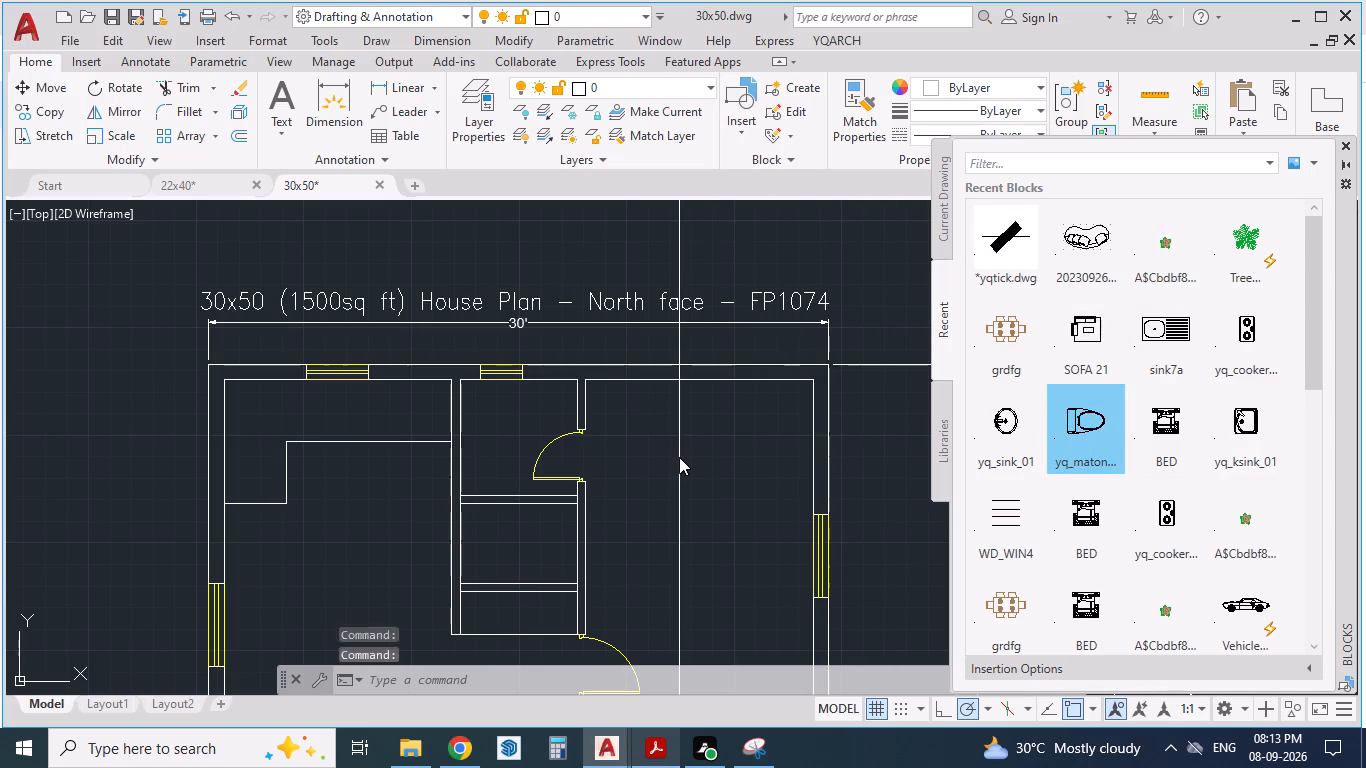
{"action": "left_click", "coordinate": [679, 457]}
Scale the inserted toilet block up by eye to suit the size of the rooms.
{"action": "type", "text": "SCA"}
{"action": "key", "text": "Return"}
{"action": "left_click_drag", "start_coordinate": [678, 457], "coordinate": [701, 481]}
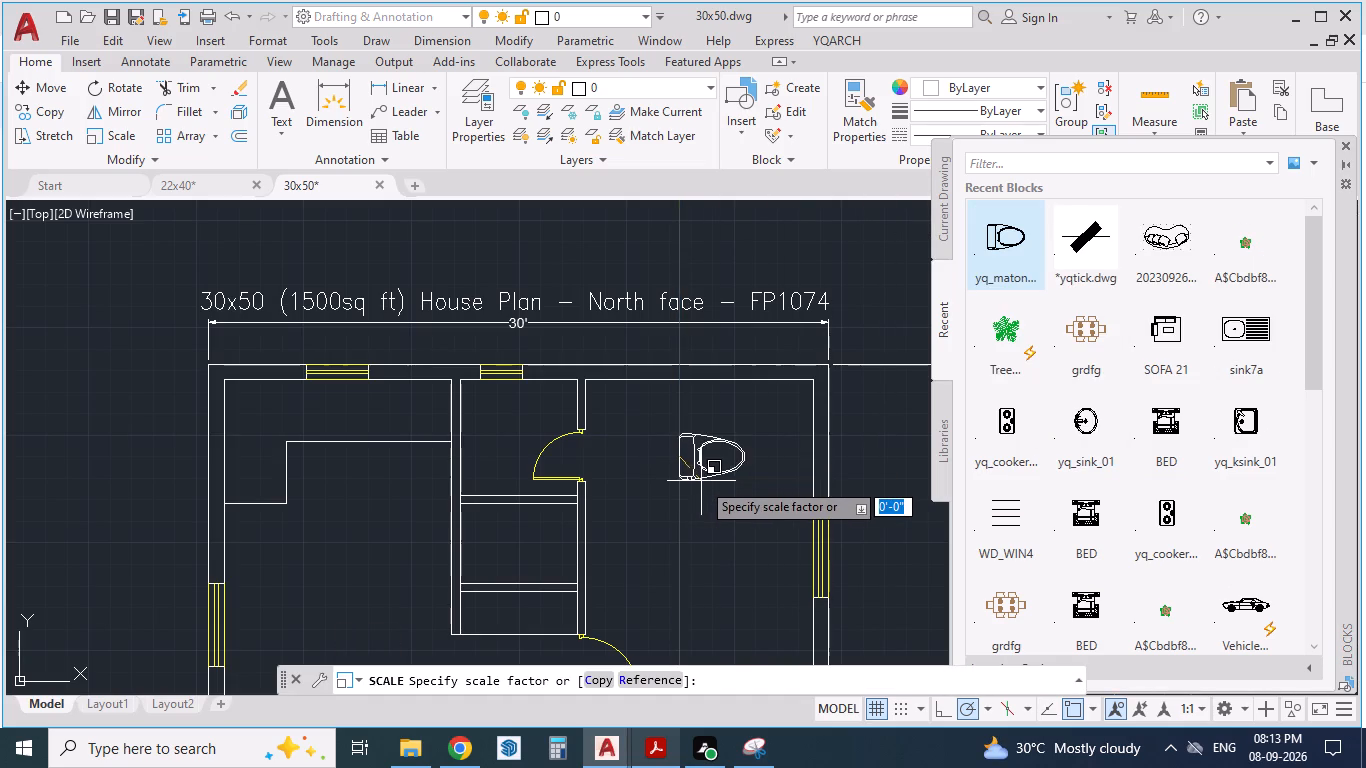
{"action": "left_click_drag", "start_coordinate": [701, 481], "coordinate": [690, 478]}
{"action": "left_click", "coordinate": [690, 478]}
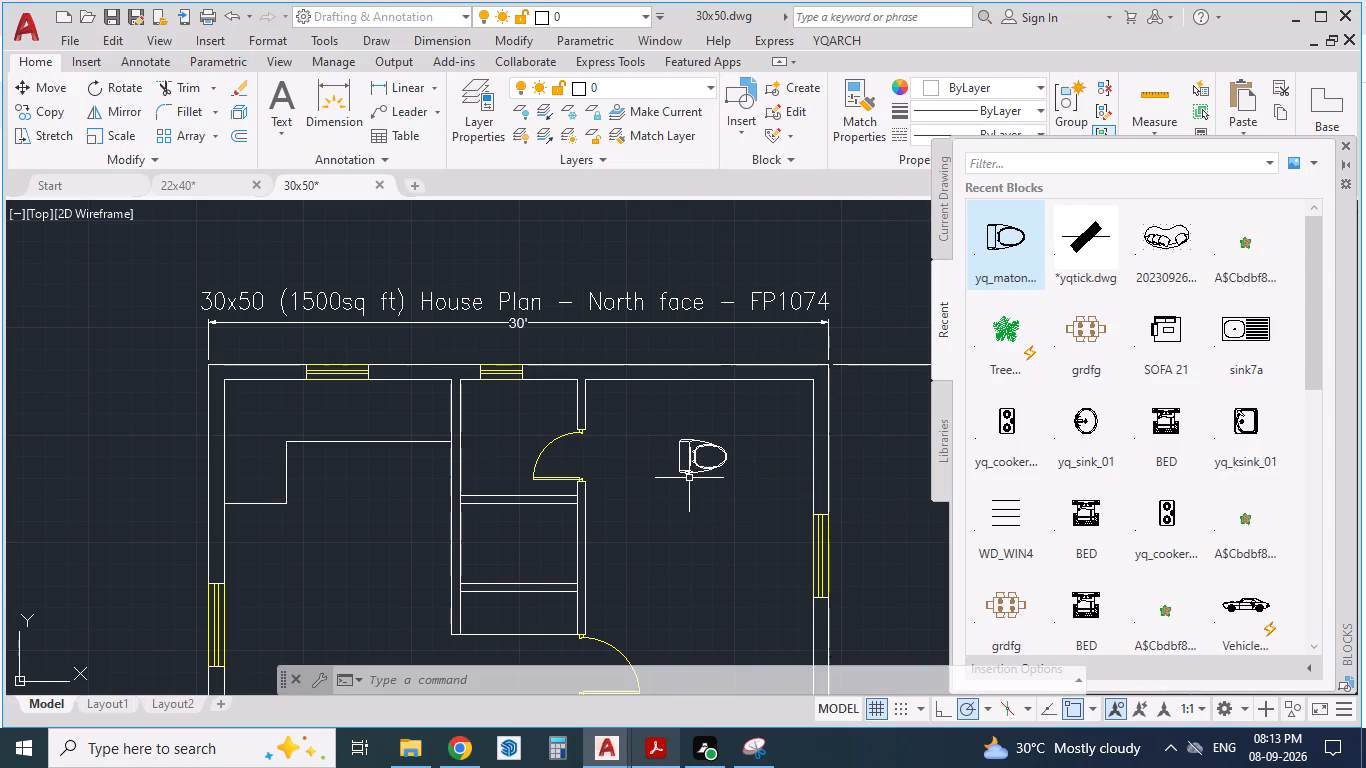
Rotate the toilet block to 270° so that its tank faces the top outer wall.
{"action": "left_click", "coordinate": [687, 469]}
{"action": "type", "text": "RO"}
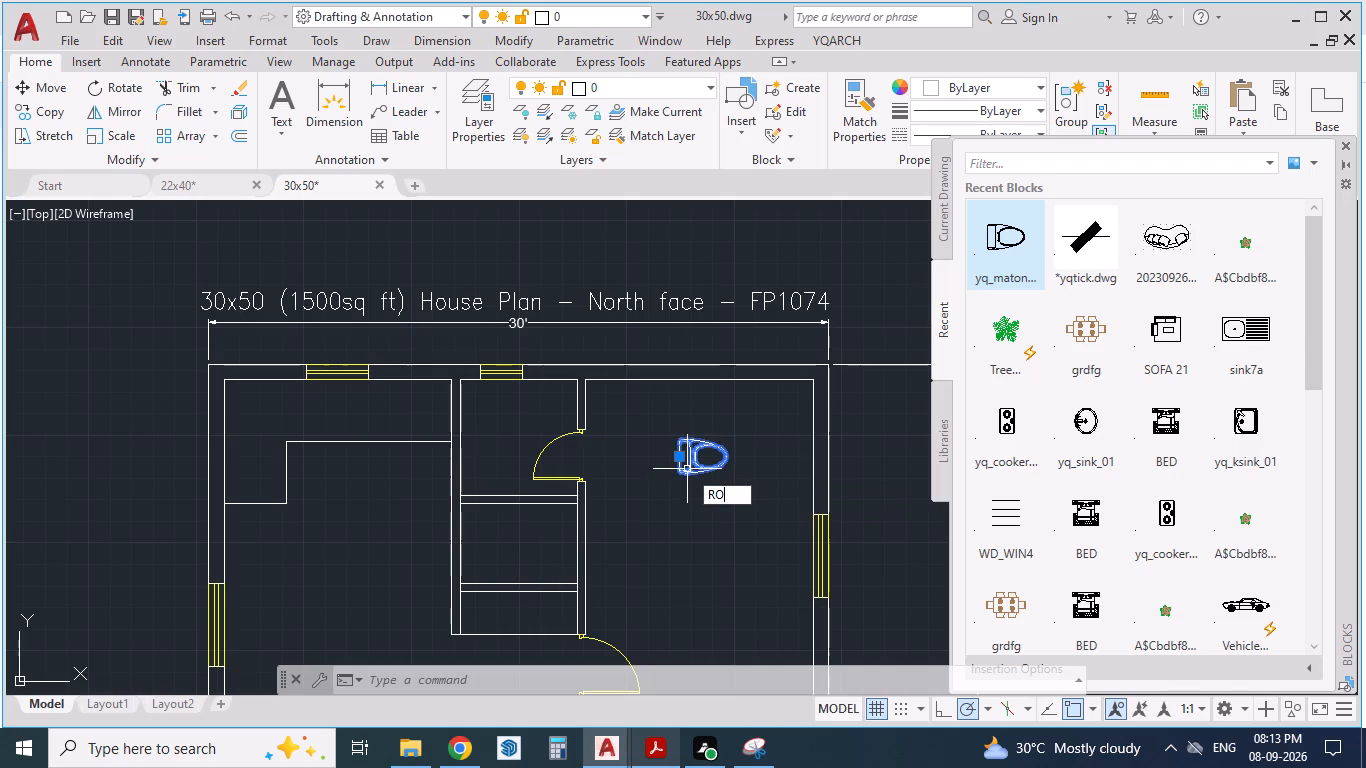
{"action": "key", "text": "Return"}
{"action": "left_click", "coordinate": [720, 456]}
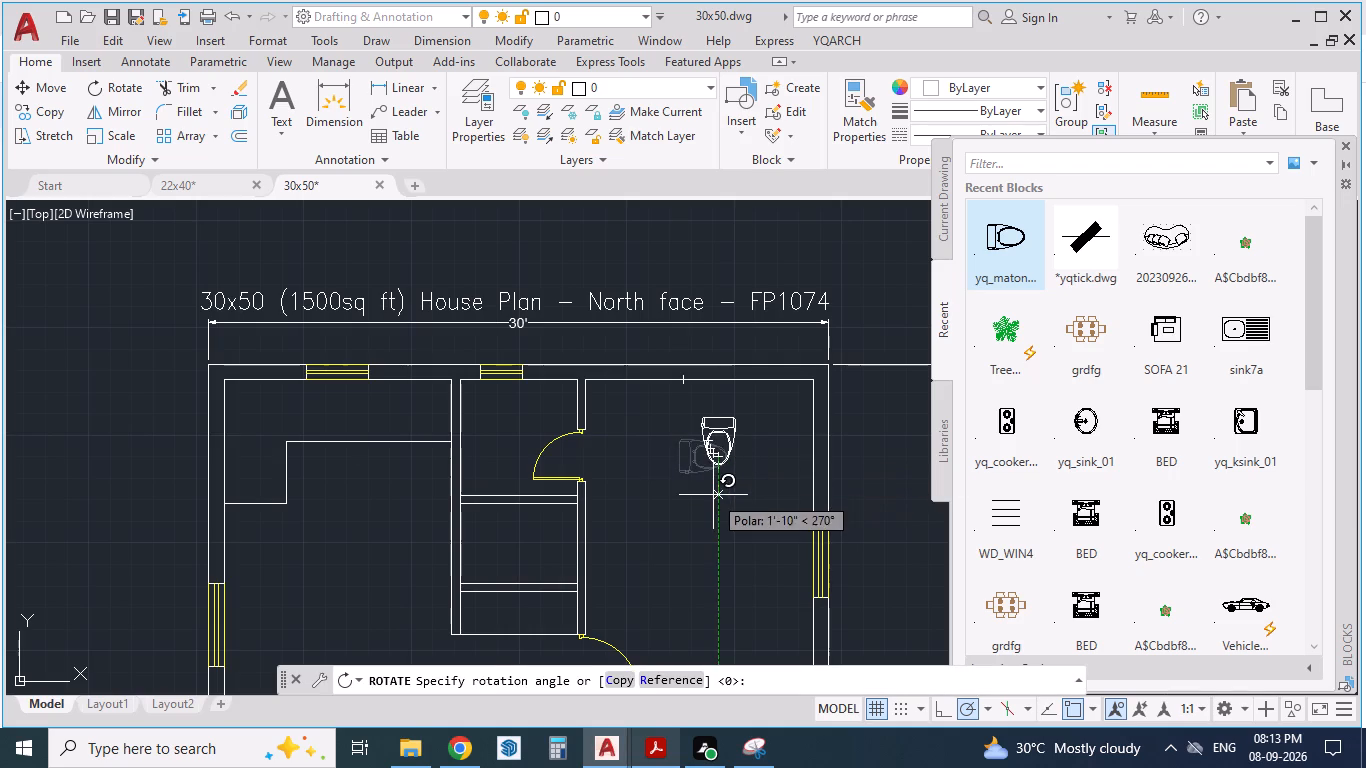
{"action": "left_click", "coordinate": [713, 495]}
Cut the toilet block from Bedroom-1 and paste it against the top wall of the toilet beside the kitchen, below the window.
{"action": "left_click", "coordinate": [723, 421]}
{"action": "left_click", "coordinate": [715, 418]}
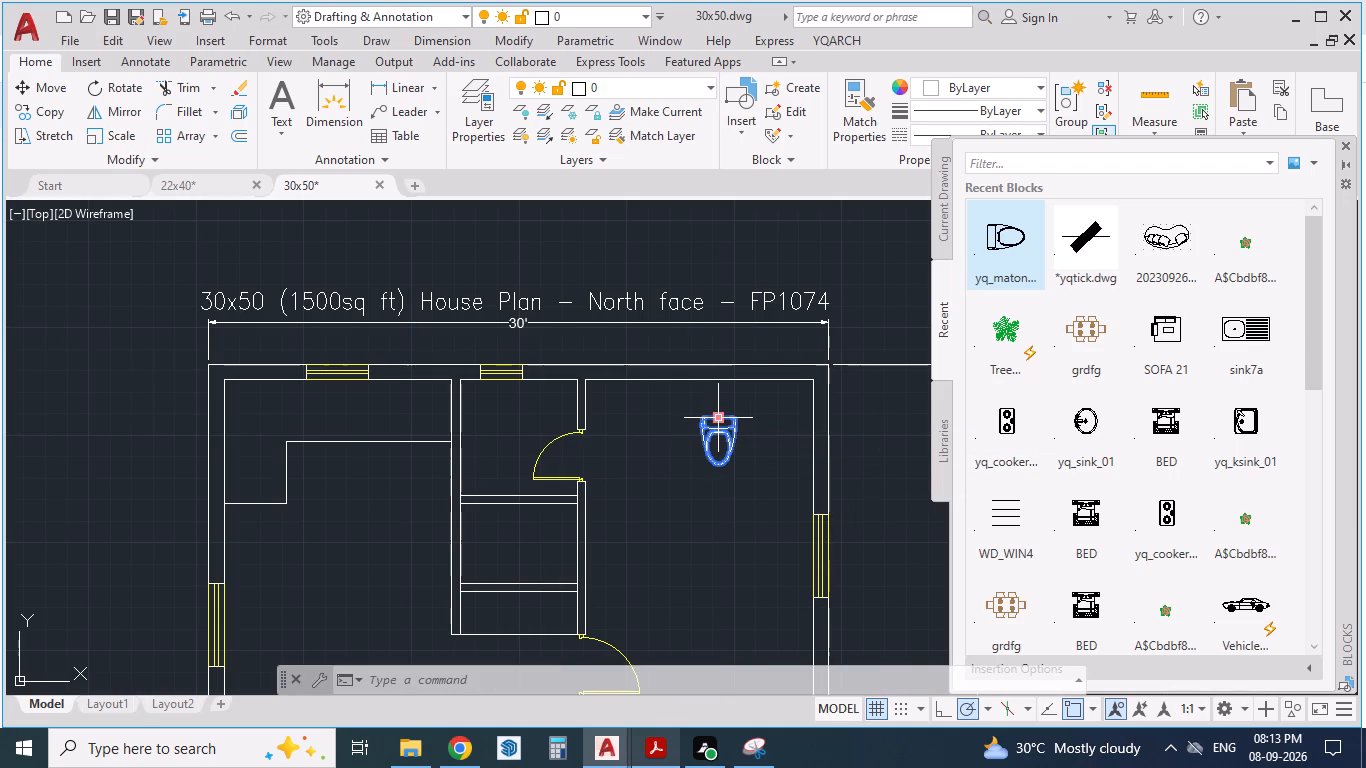
{"action": "key", "text": "ctrl+x"}
{"action": "scroll", "coordinate": [446, 397], "scroll_direction": "up", "scroll_amount": 2}
{"action": "key", "text": "ctrl+v"}
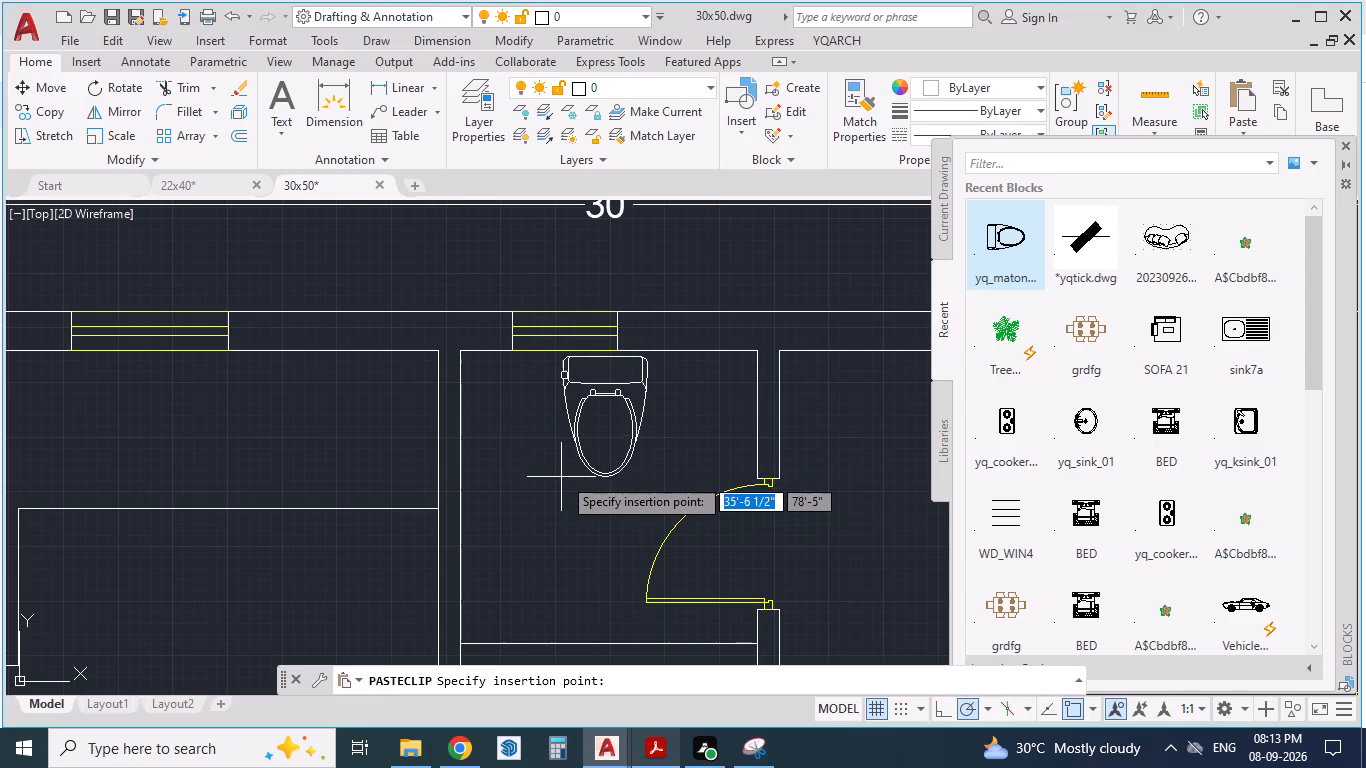
{"action": "left_click", "coordinate": [564, 472]}
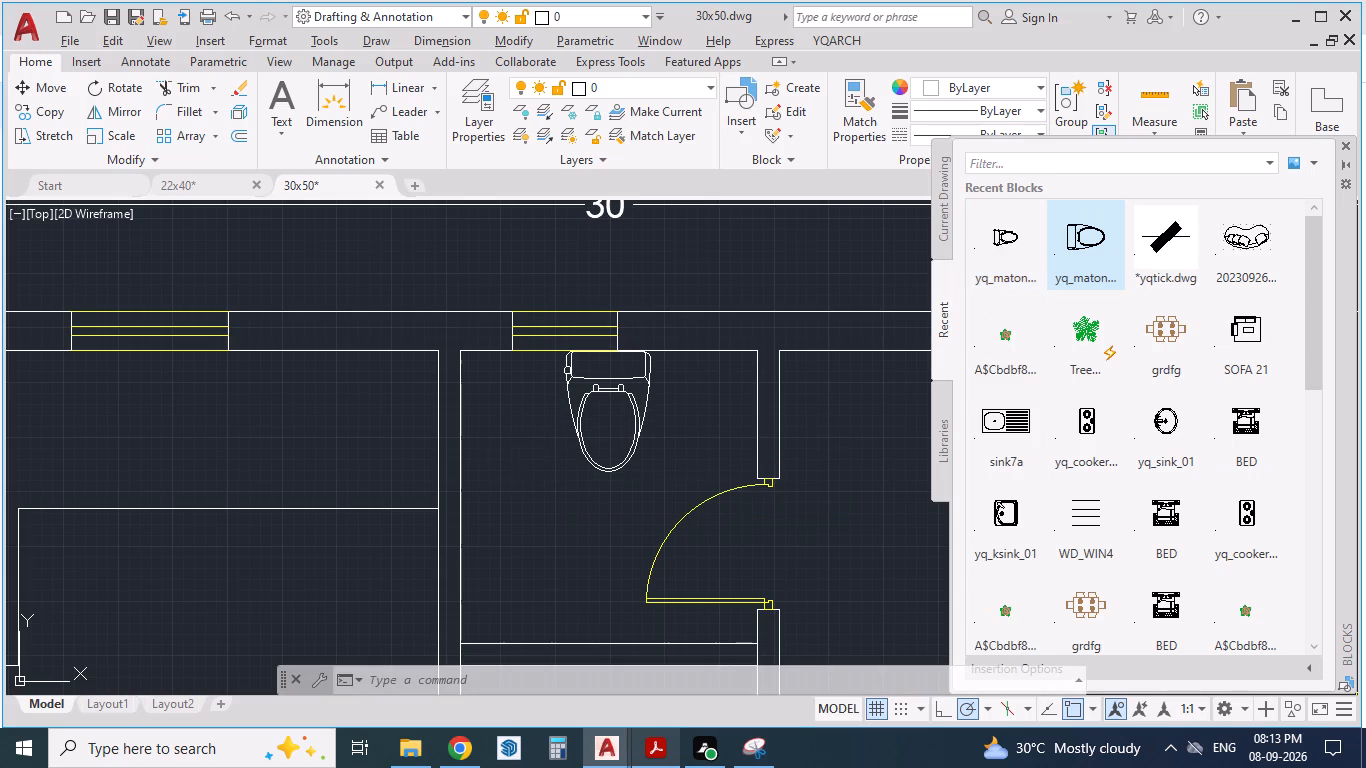
Check the PDF floor plan and copy the toilet block from the top toilet into the C Toilet below the staircase.
{"action": "key", "text": "alt+Tab"}
{"action": "key", "text": "alt+Tab"}
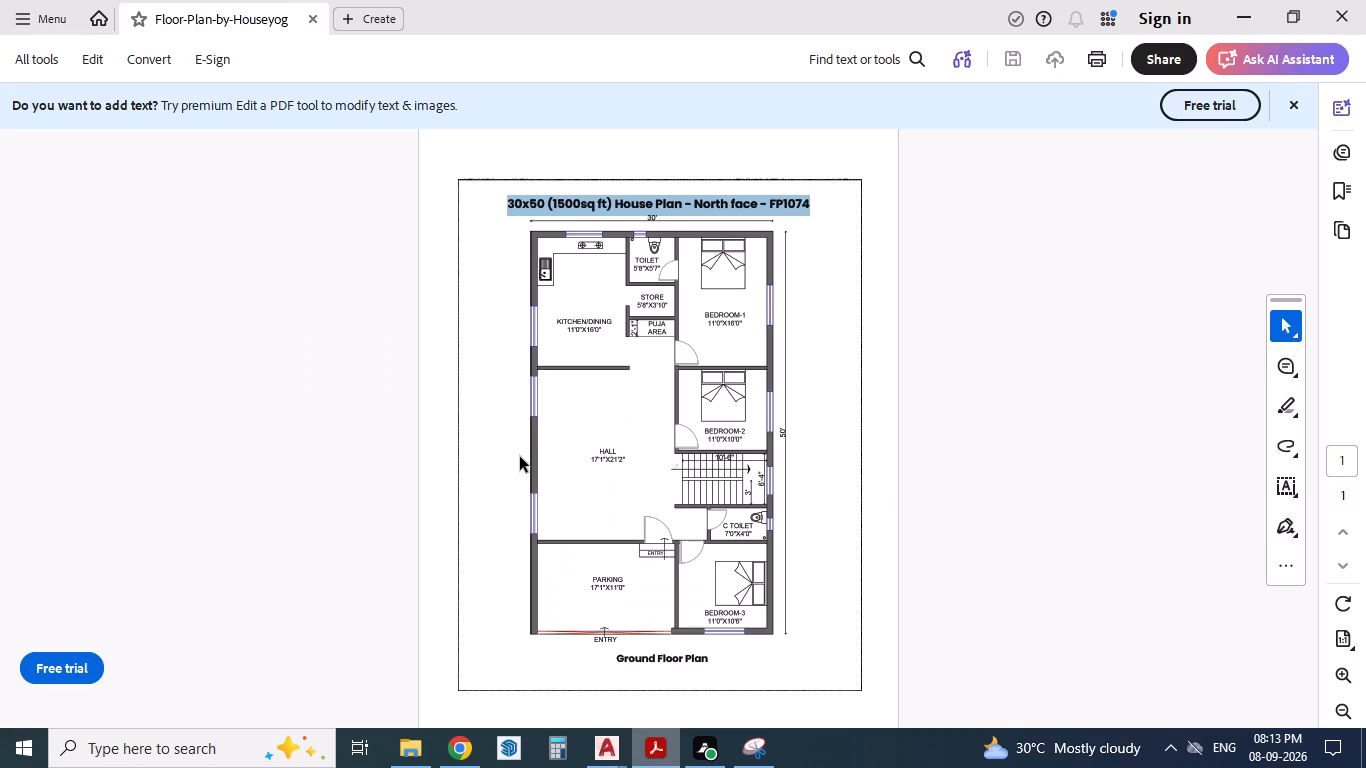
{"action": "key", "text": "alt+Tab"}
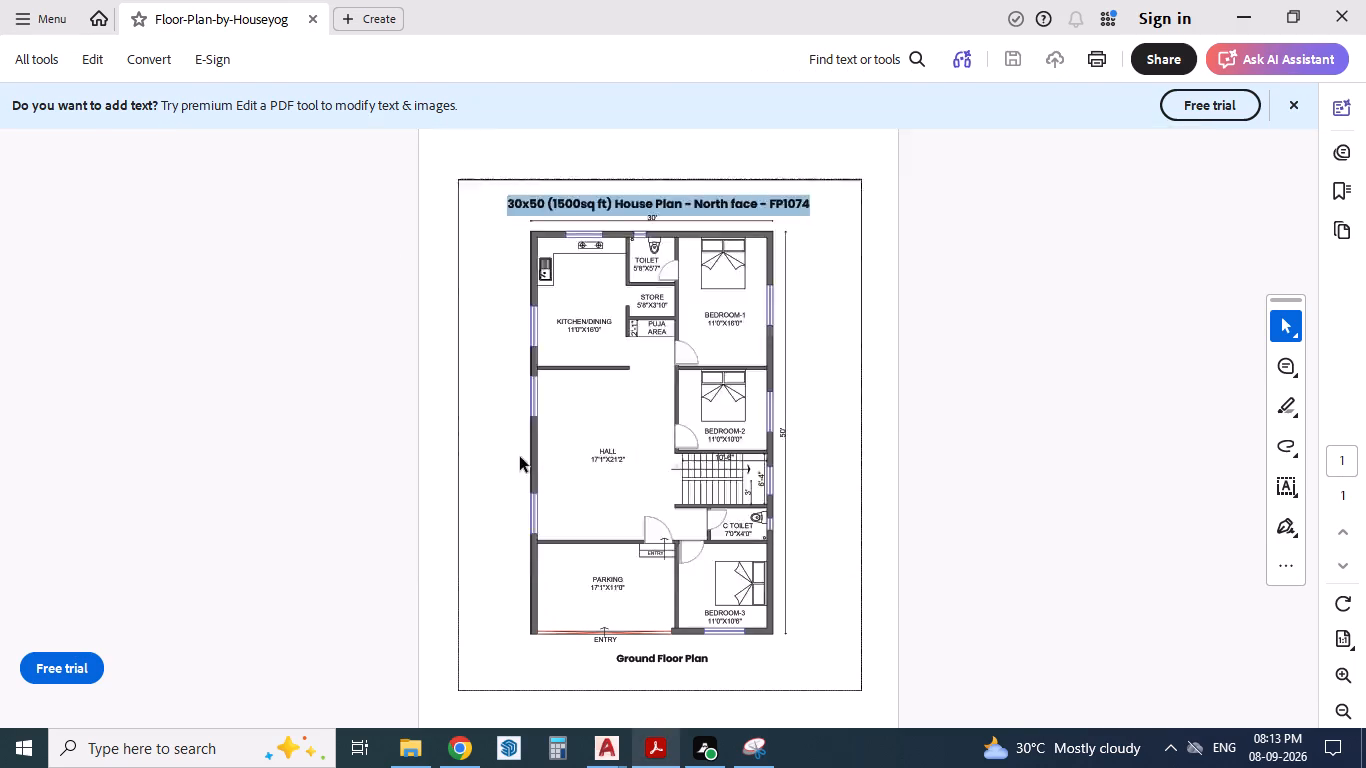
{"action": "scroll", "coordinate": [521, 390], "scroll_direction": "down", "scroll_amount": 3}
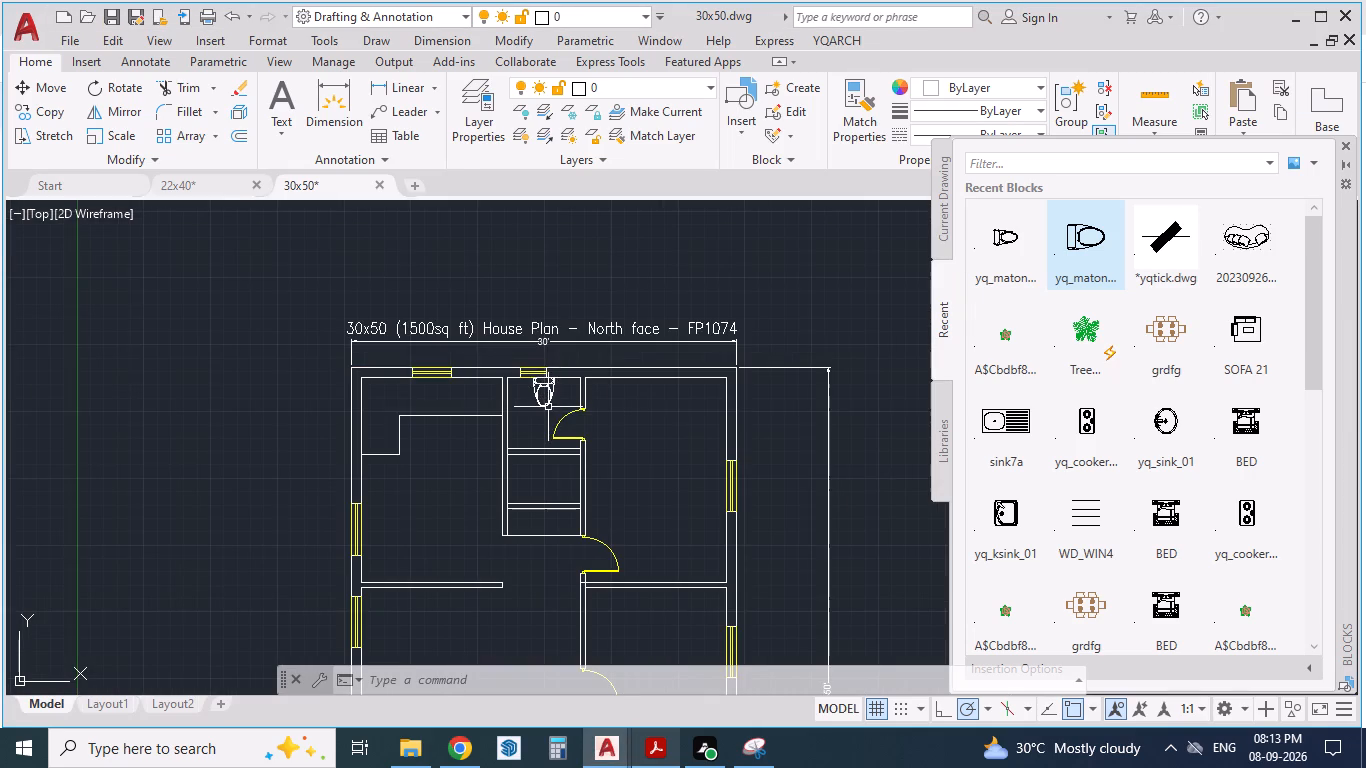
{"action": "left_click", "coordinate": [544, 405]}
{"action": "key", "text": "ctrl+c"}
{"action": "key", "text": "ctrl+v"}
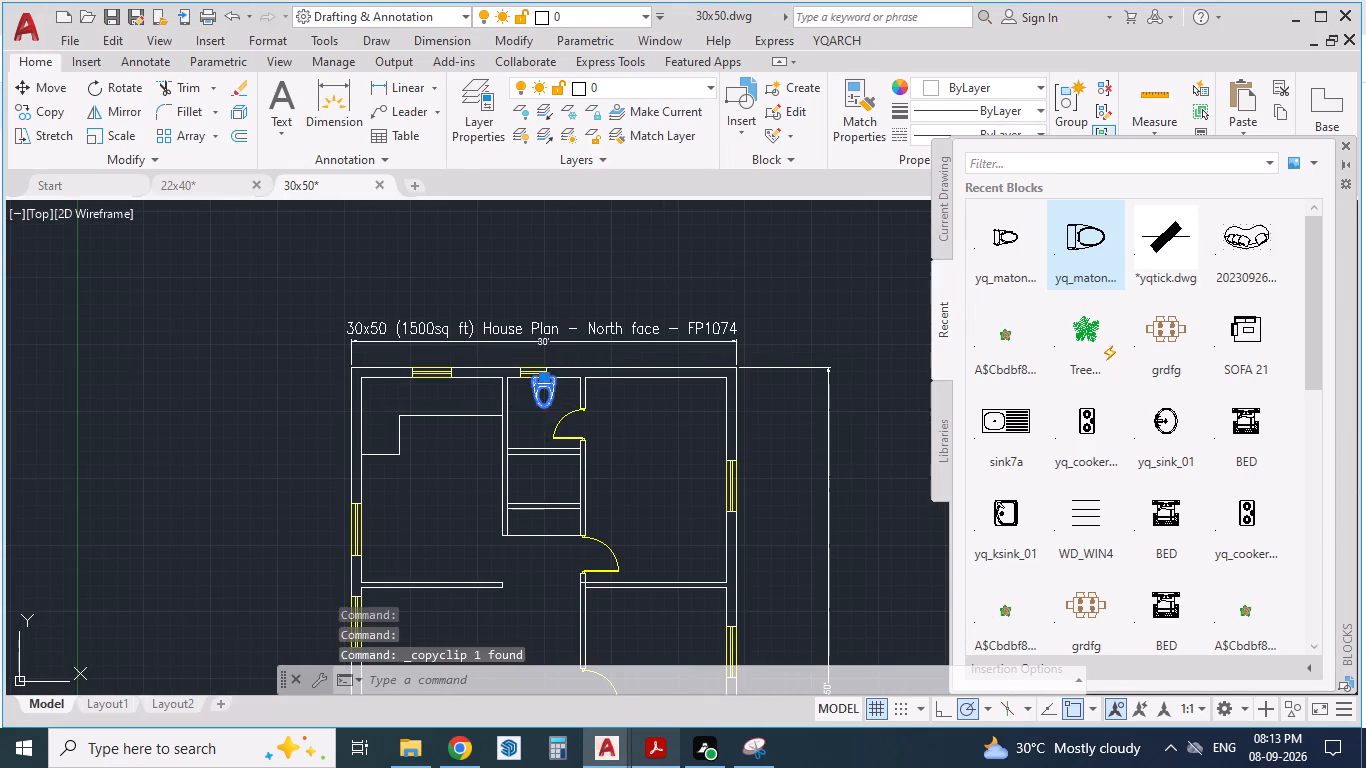
{"action": "scroll", "coordinate": [543, 393], "scroll_direction": "down", "scroll_amount": 3}
{"action": "scroll", "coordinate": [603, 474], "scroll_direction": "up", "scroll_amount": 2}
{"action": "scroll", "coordinate": [553, 550], "scroll_direction": "up", "scroll_amount": 2}
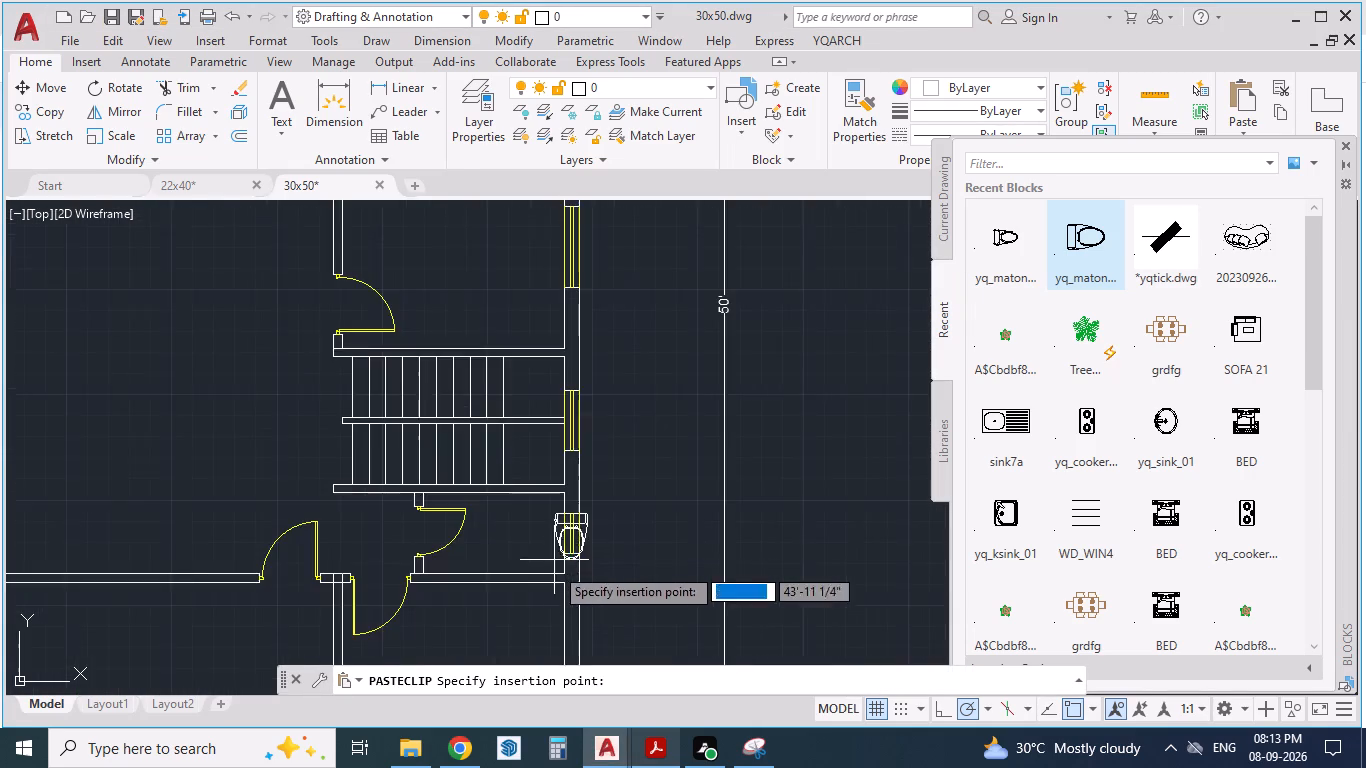
{"action": "scroll", "coordinate": [533, 559], "scroll_direction": "up", "scroll_amount": 2}
{"action": "left_click", "coordinate": [489, 572]}
Rotate the copied C Toilet block by 270° so that its tank faces the right outer wall.
{"action": "left_click", "coordinate": [513, 453]}
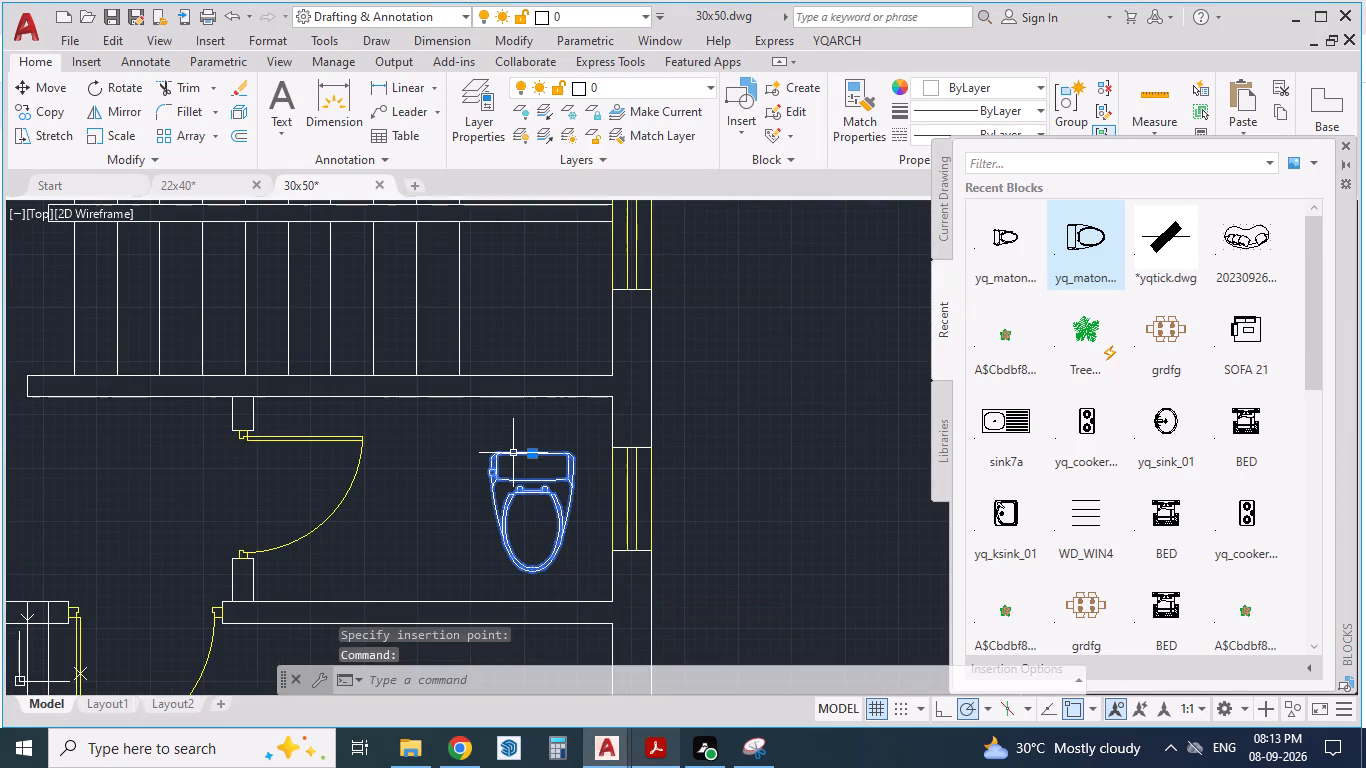
{"action": "type", "text": "RO"}
{"action": "key", "text": "Return"}
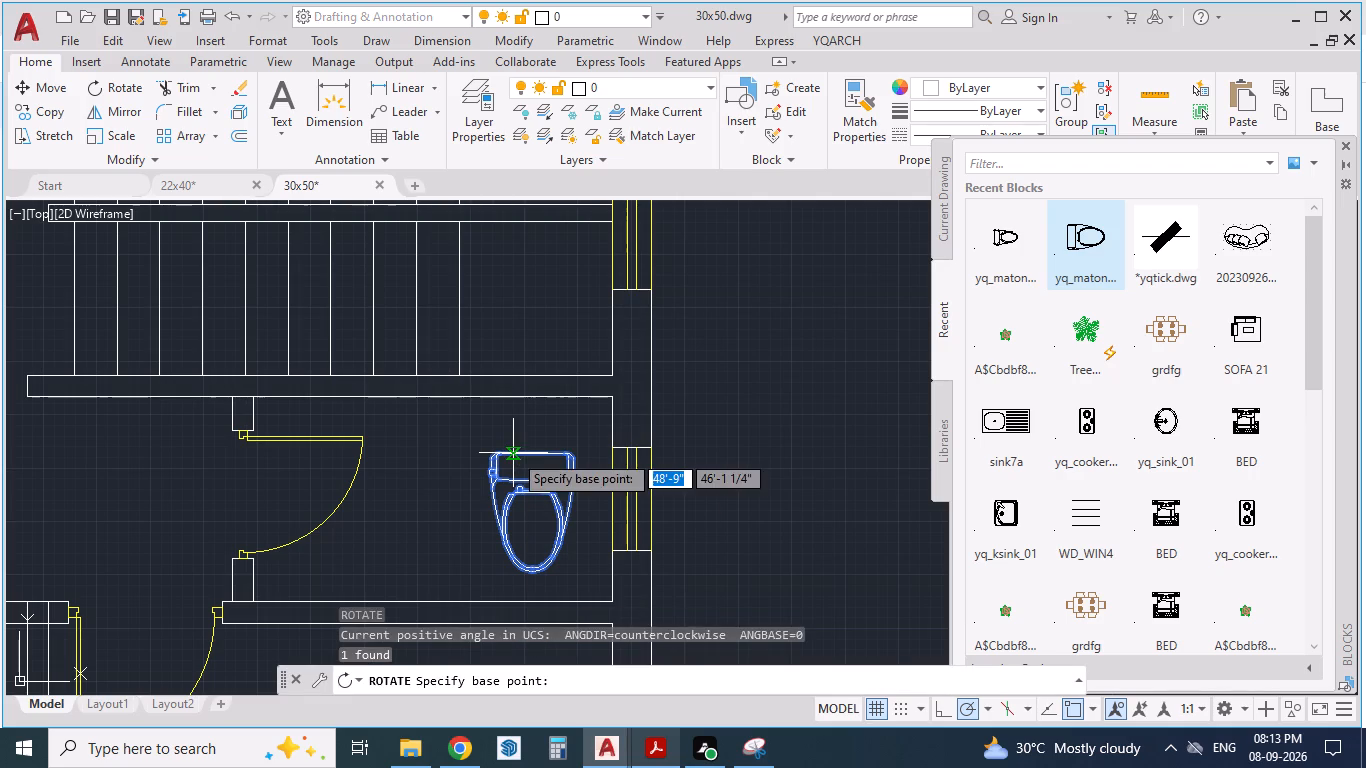
{"action": "left_click", "coordinate": [513, 453]}
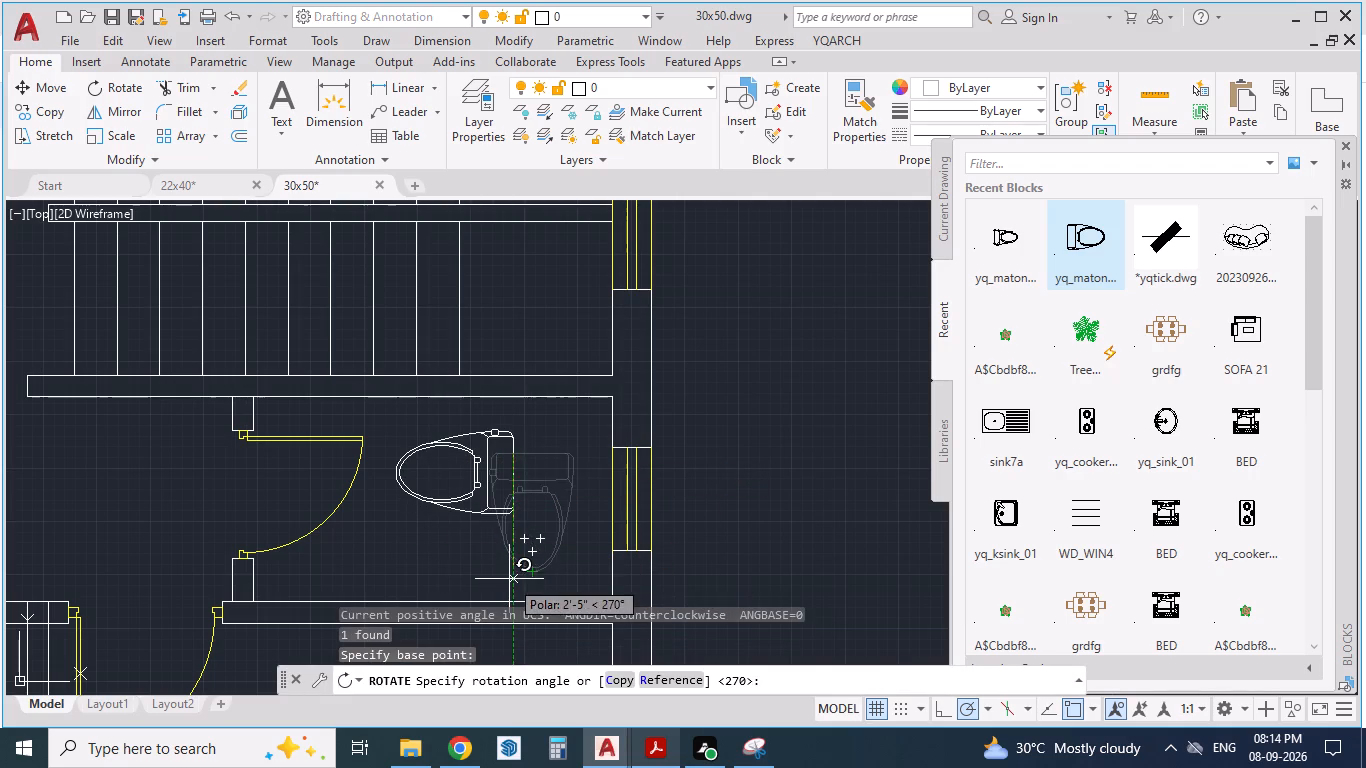
{"action": "left_click", "coordinate": [509, 579]}
Cut the rotated toilet block and paste it against the C Toilet's right wall, beside the window.
{"action": "left_click", "coordinate": [512, 481]}
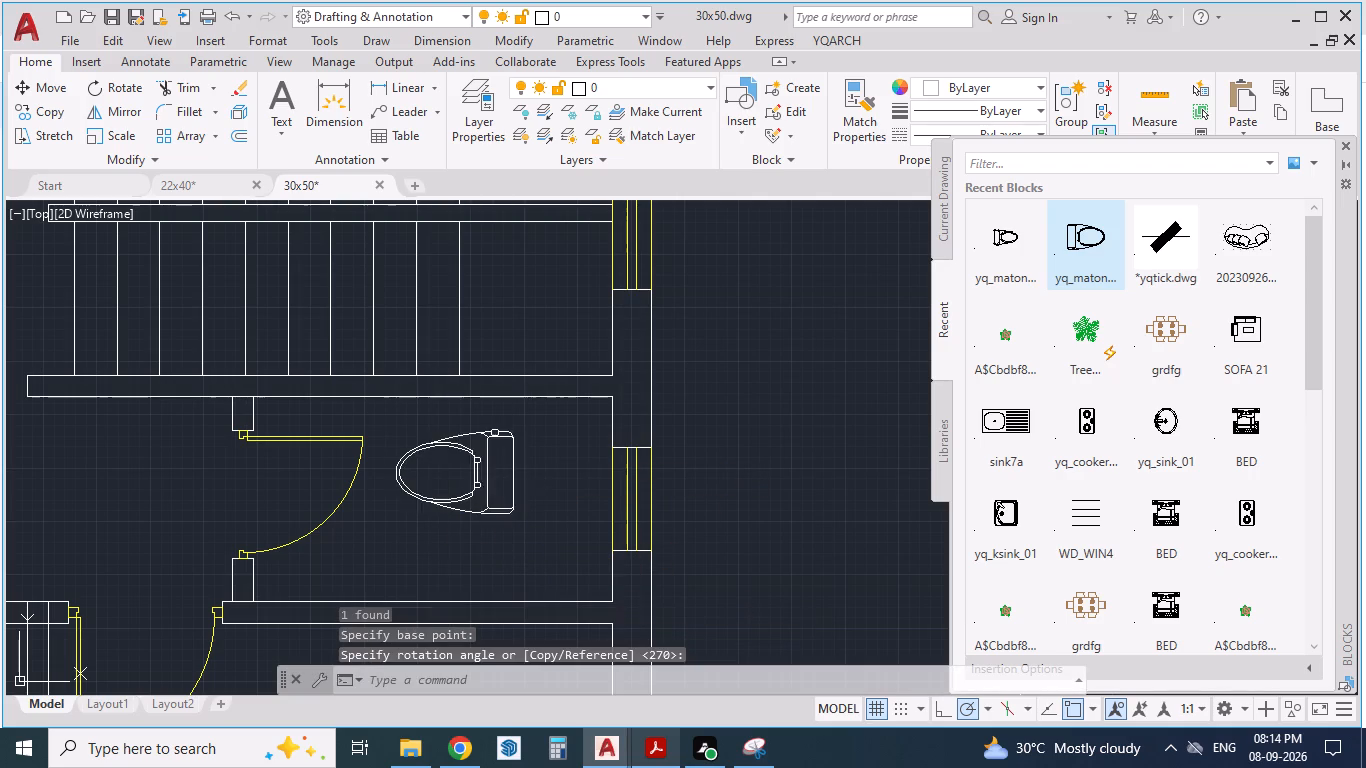
{"action": "key", "text": "ctrl+x"}
{"action": "key", "text": "ctrl+v"}
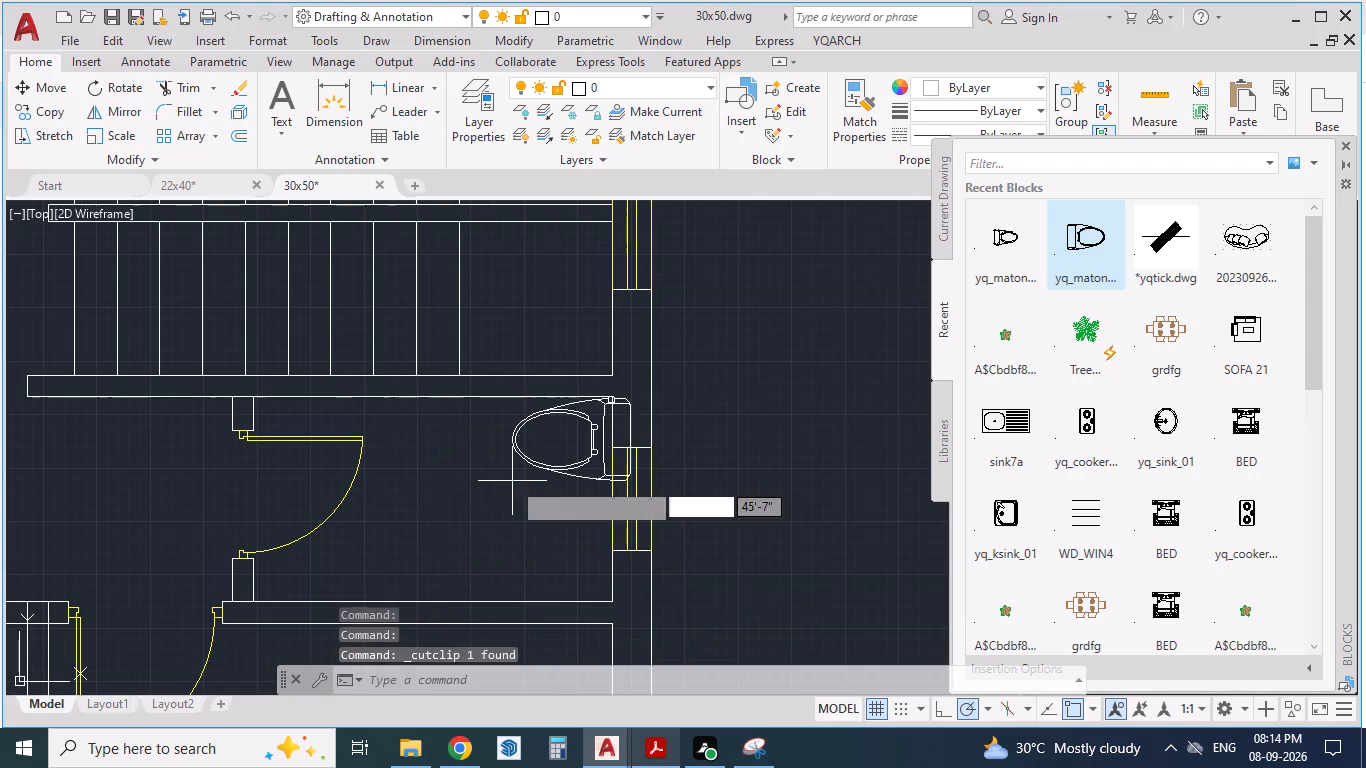
{"action": "left_click", "coordinate": [490, 538]}
Check the kitchen in the PDF floor plan and insert the recent yq_cooker... block on the short left leg of the kitchen counter.
{"action": "key", "text": "alt+Tab"}
{"action": "key", "text": "alt+Tab"}
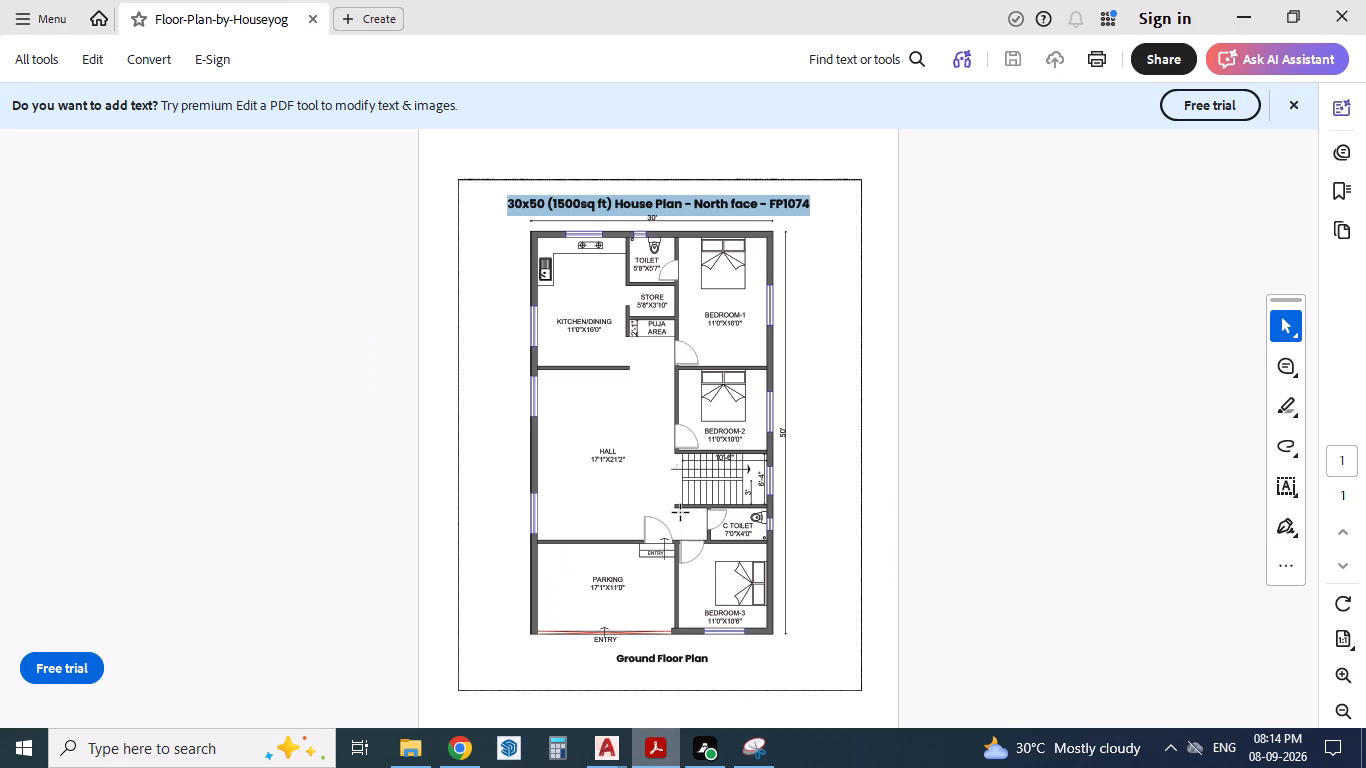
{"action": "key", "text": "alt+Tab"}
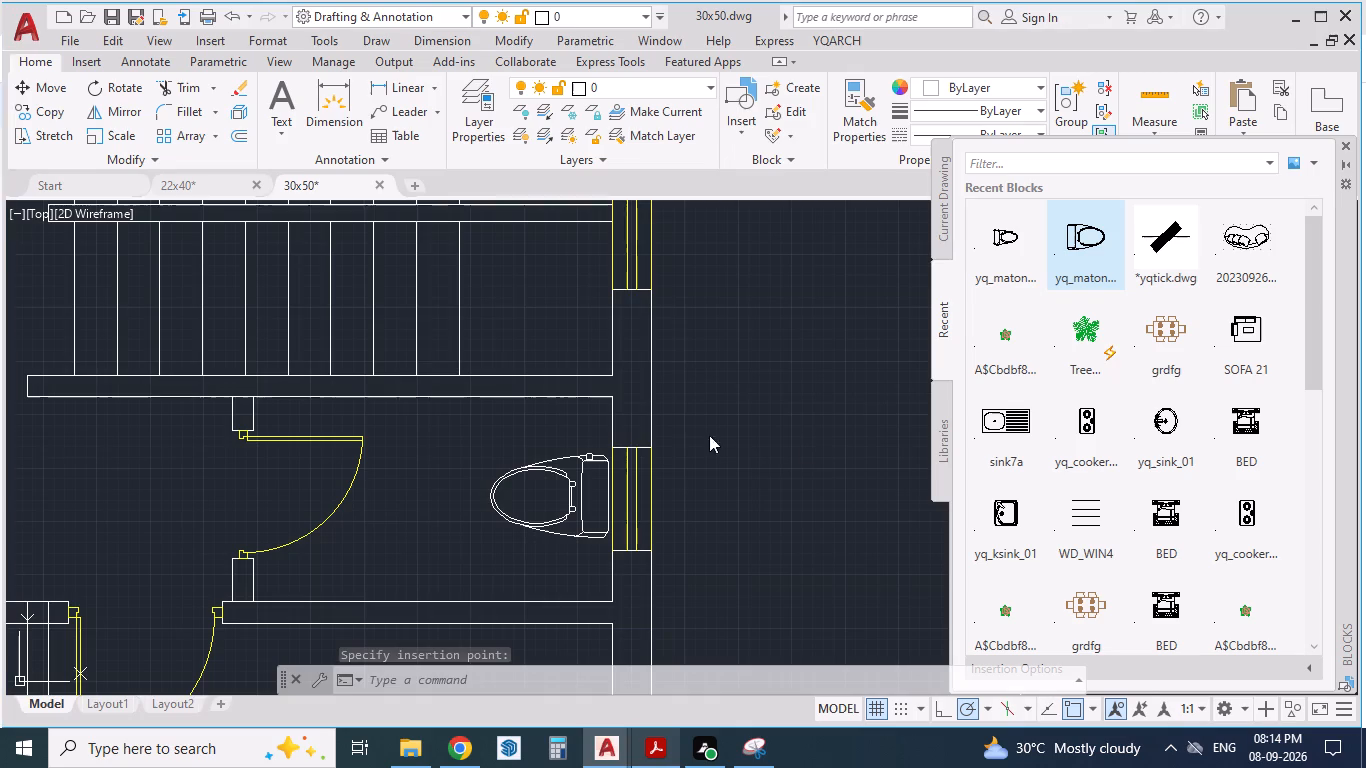
{"action": "scroll", "coordinate": [690, 452], "scroll_direction": "down", "scroll_amount": 5}
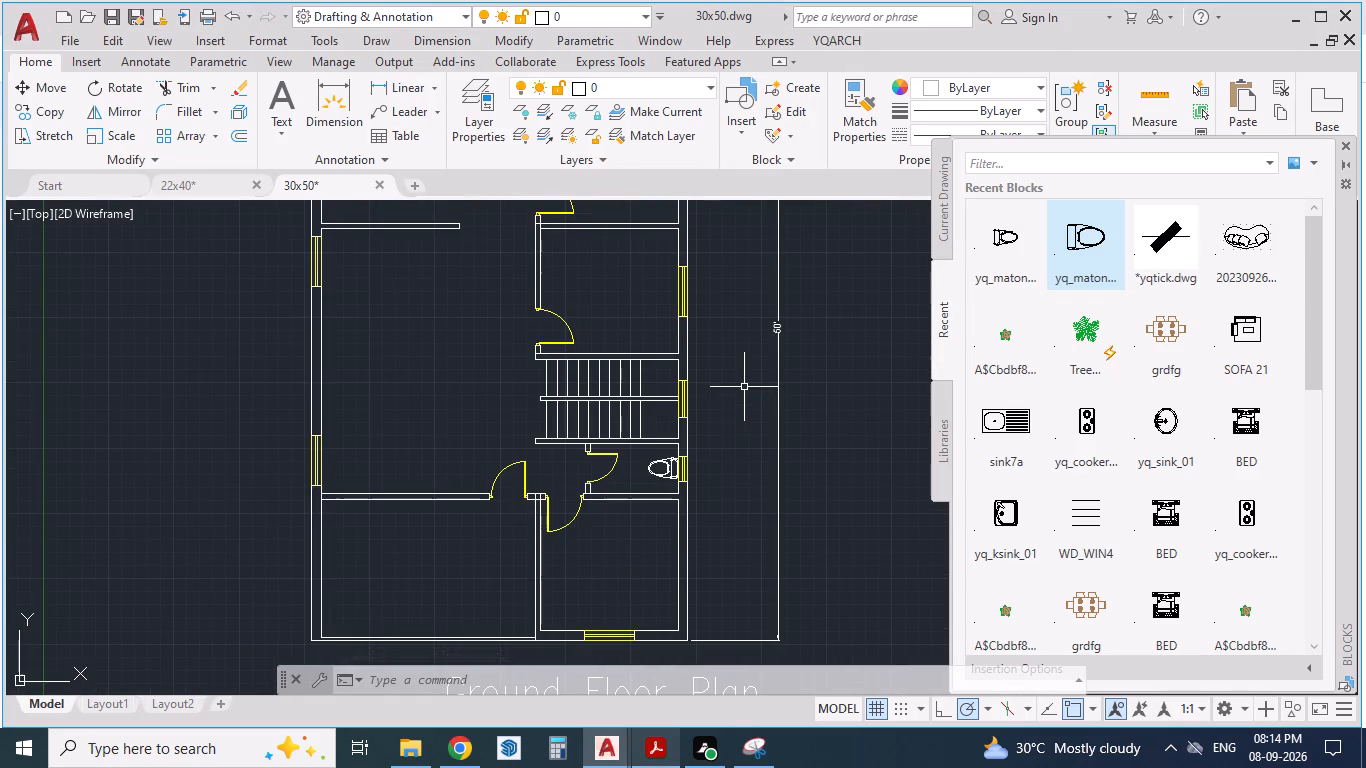
{"action": "key", "text": "alt+Tab"}
{"action": "key", "text": "alt+Tab"}
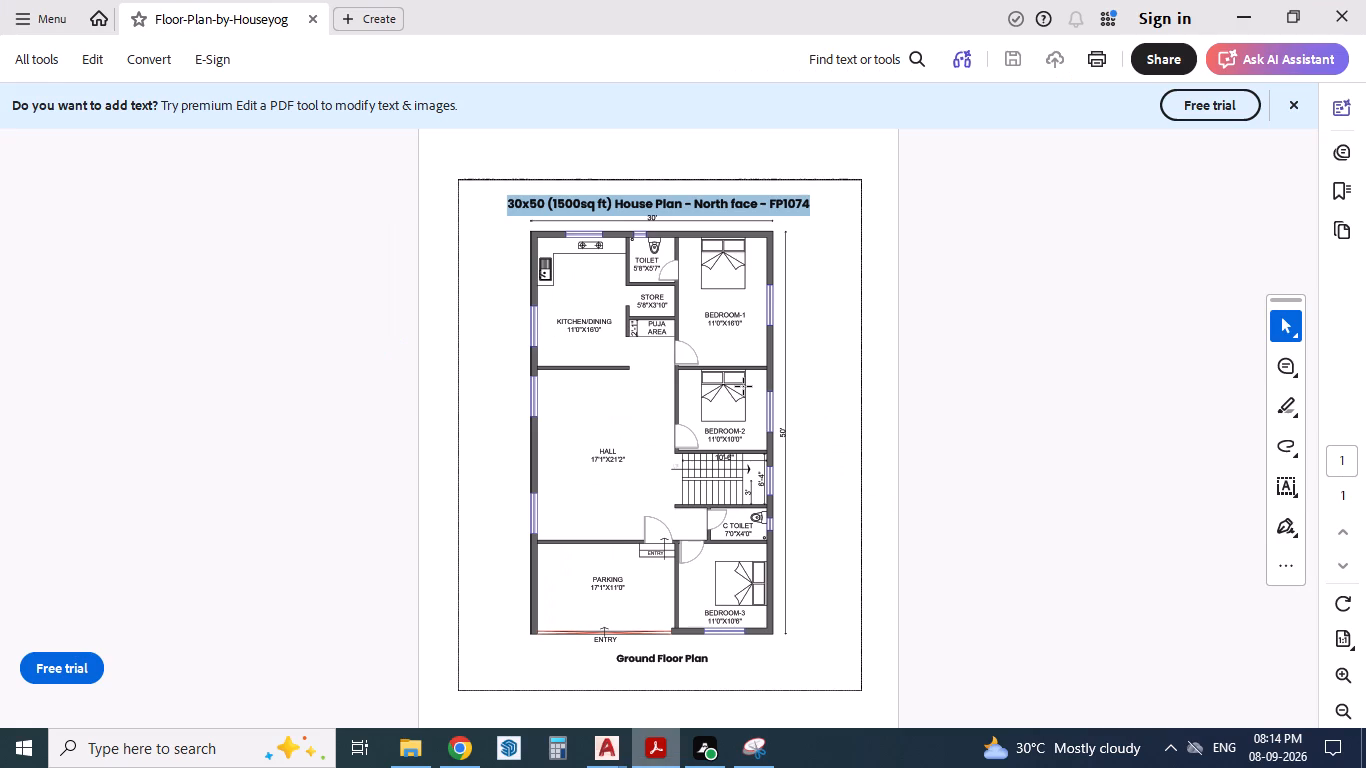
{"action": "key", "text": "alt+Tab"}
{"action": "scroll", "coordinate": [617, 417], "scroll_direction": "down", "scroll_amount": 1}
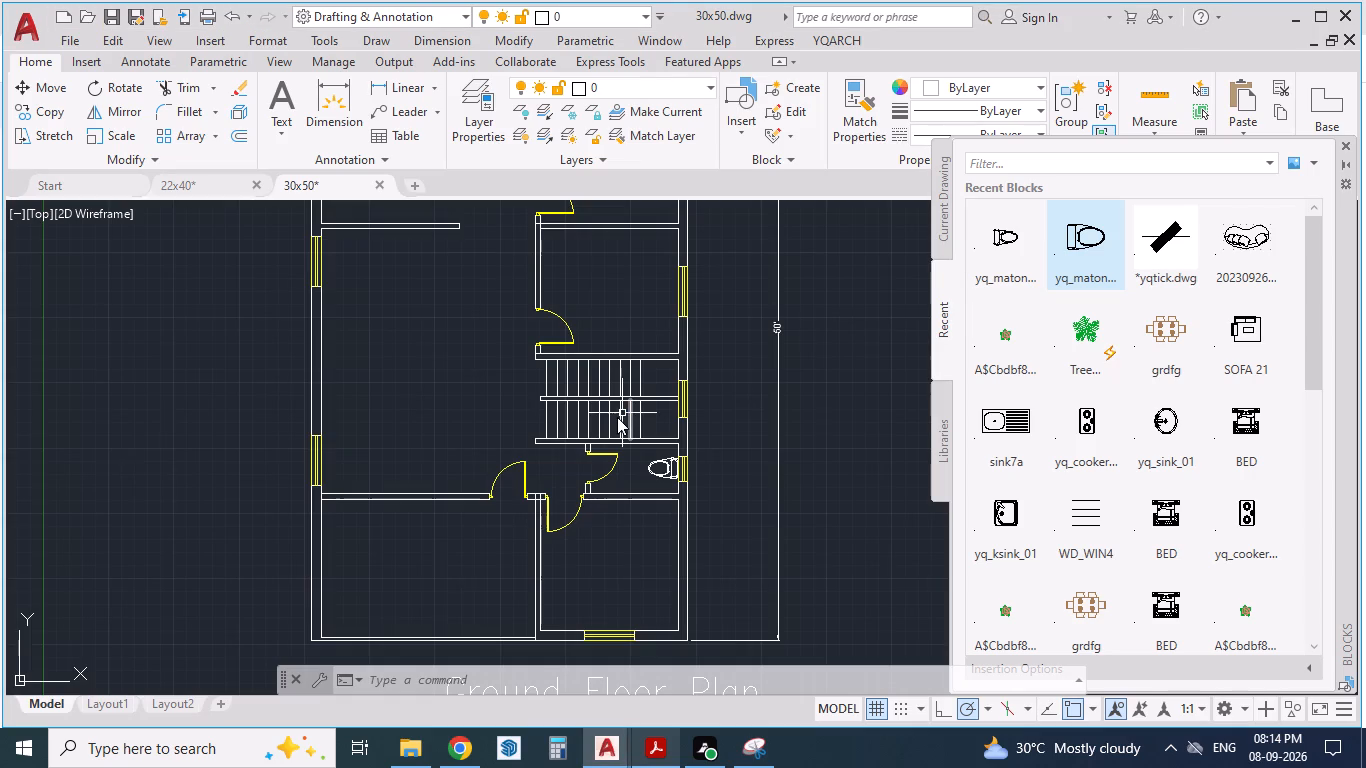
{"action": "scroll", "coordinate": [617, 417], "scroll_direction": "down", "scroll_amount": 2}
{"action": "scroll", "coordinate": [529, 267], "scroll_direction": "up", "scroll_amount": 2}
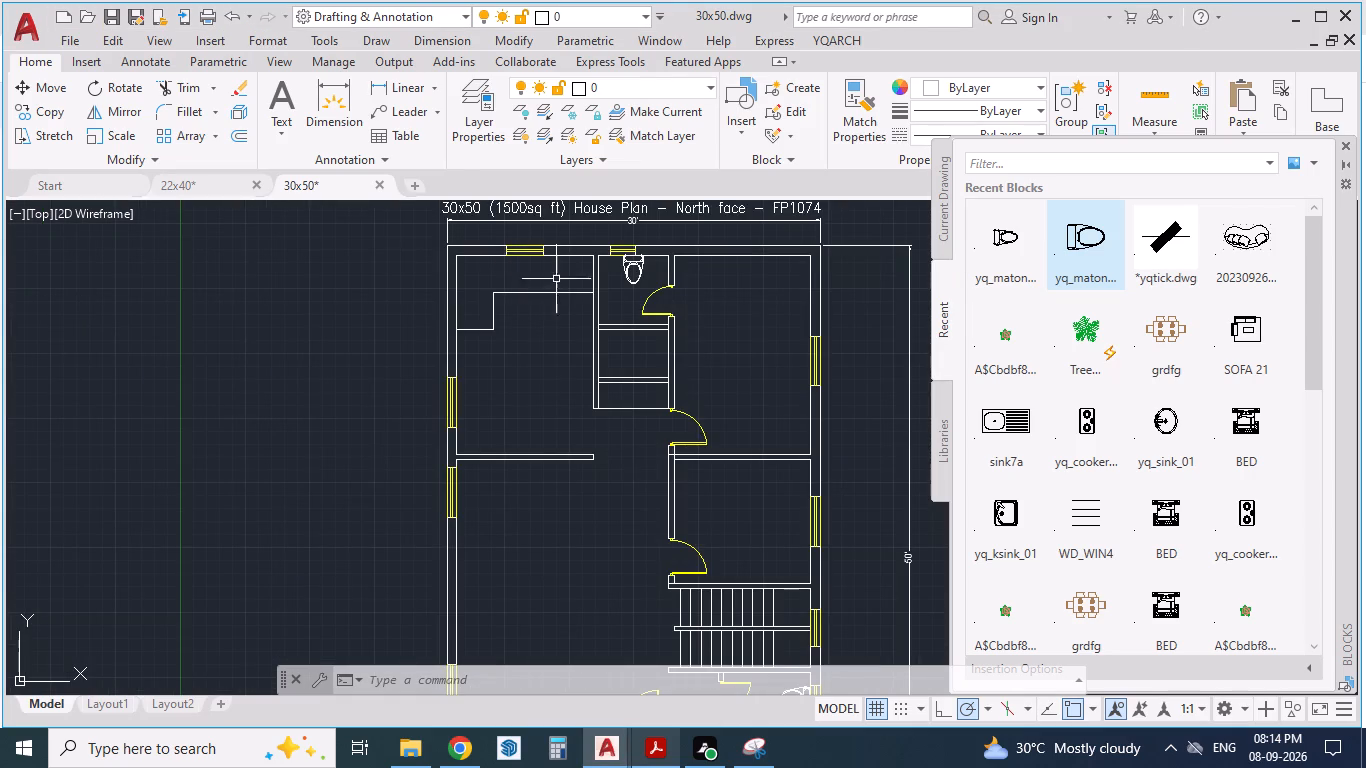
{"action": "left_click_drag", "start_coordinate": [1076, 421], "coordinate": [466, 290]}
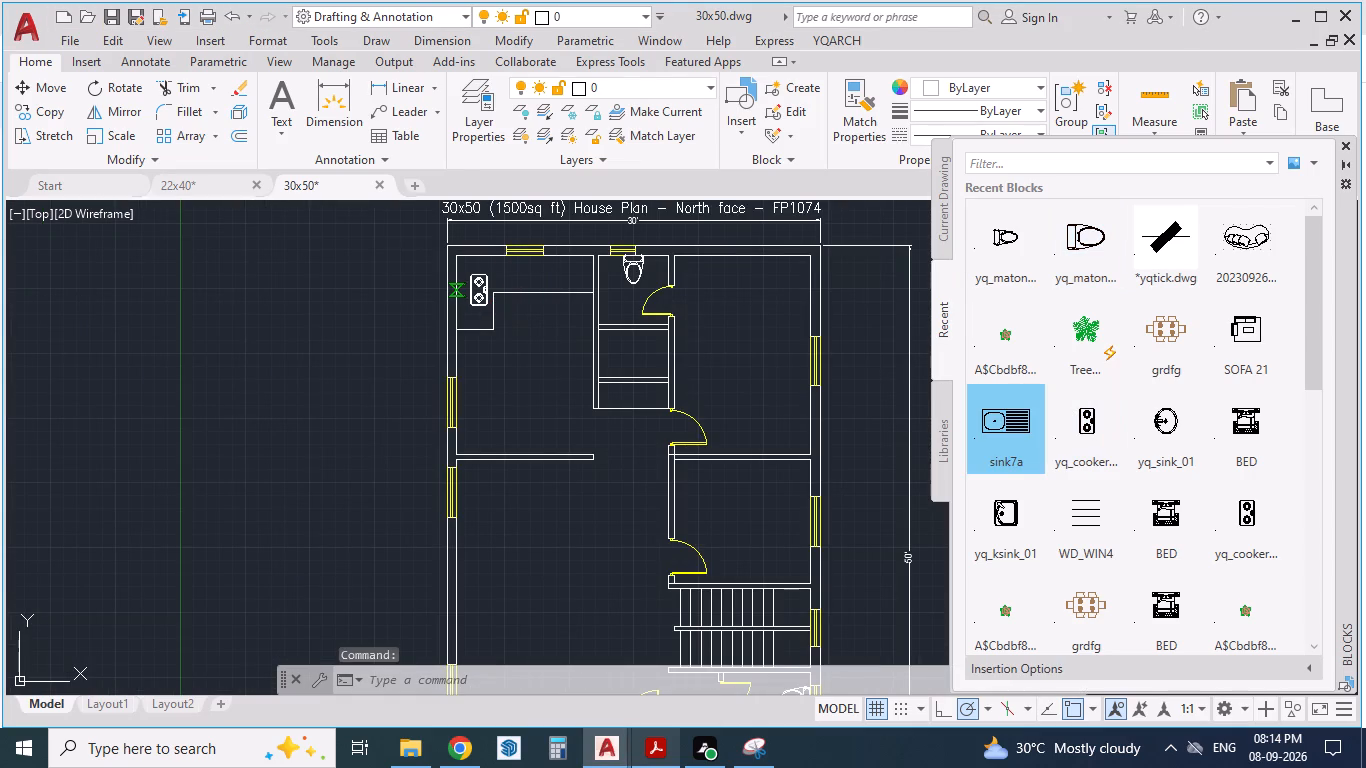
{"action": "left_click_drag", "start_coordinate": [466, 290], "coordinate": [464, 290]}
{"action": "scroll", "coordinate": [464, 290], "scroll_direction": "up", "scroll_amount": 1}
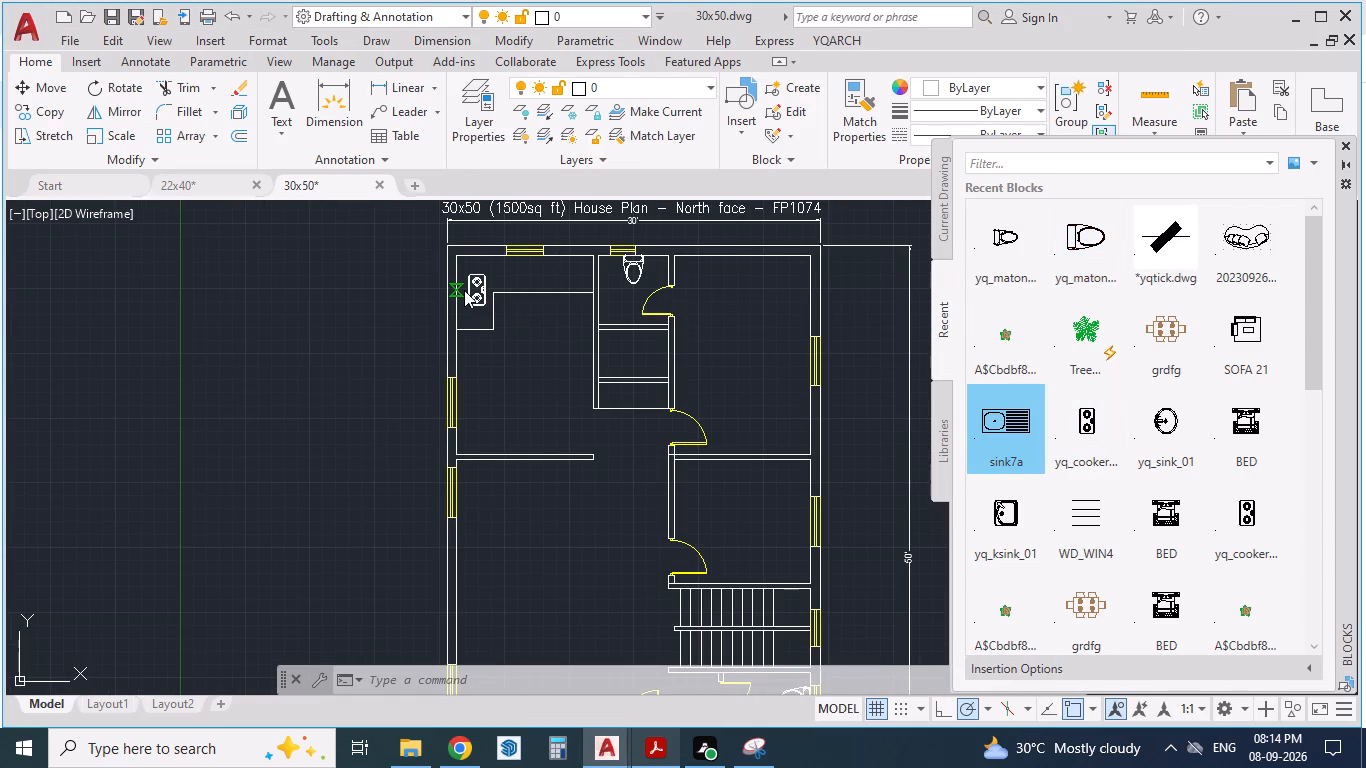
{"action": "left_click", "coordinate": [464, 290]}
Scale the cooker block up by eye so that it fills the width of the left counter leg.
{"action": "scroll", "coordinate": [477, 276], "scroll_direction": "up", "scroll_amount": 5}
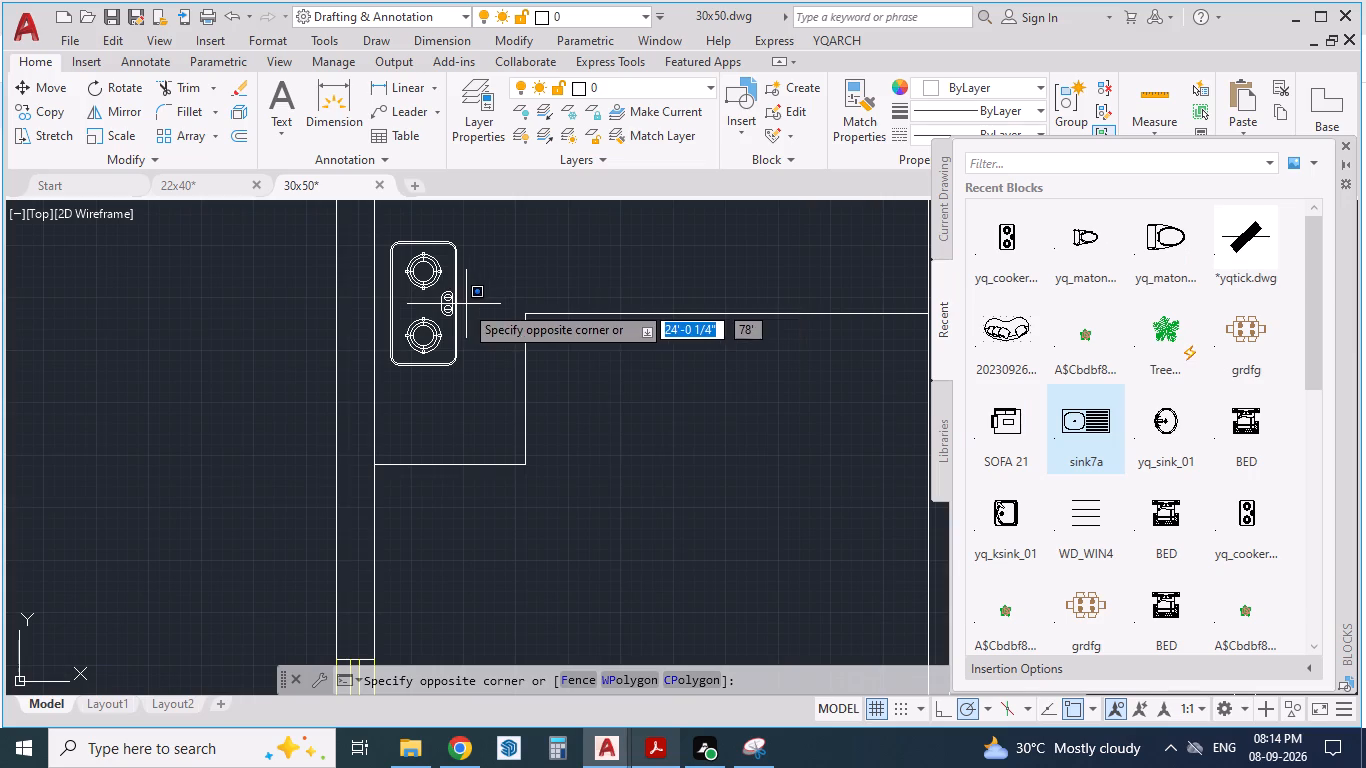
{"action": "left_click", "coordinate": [451, 304]}
{"action": "left_click", "coordinate": [453, 306]}
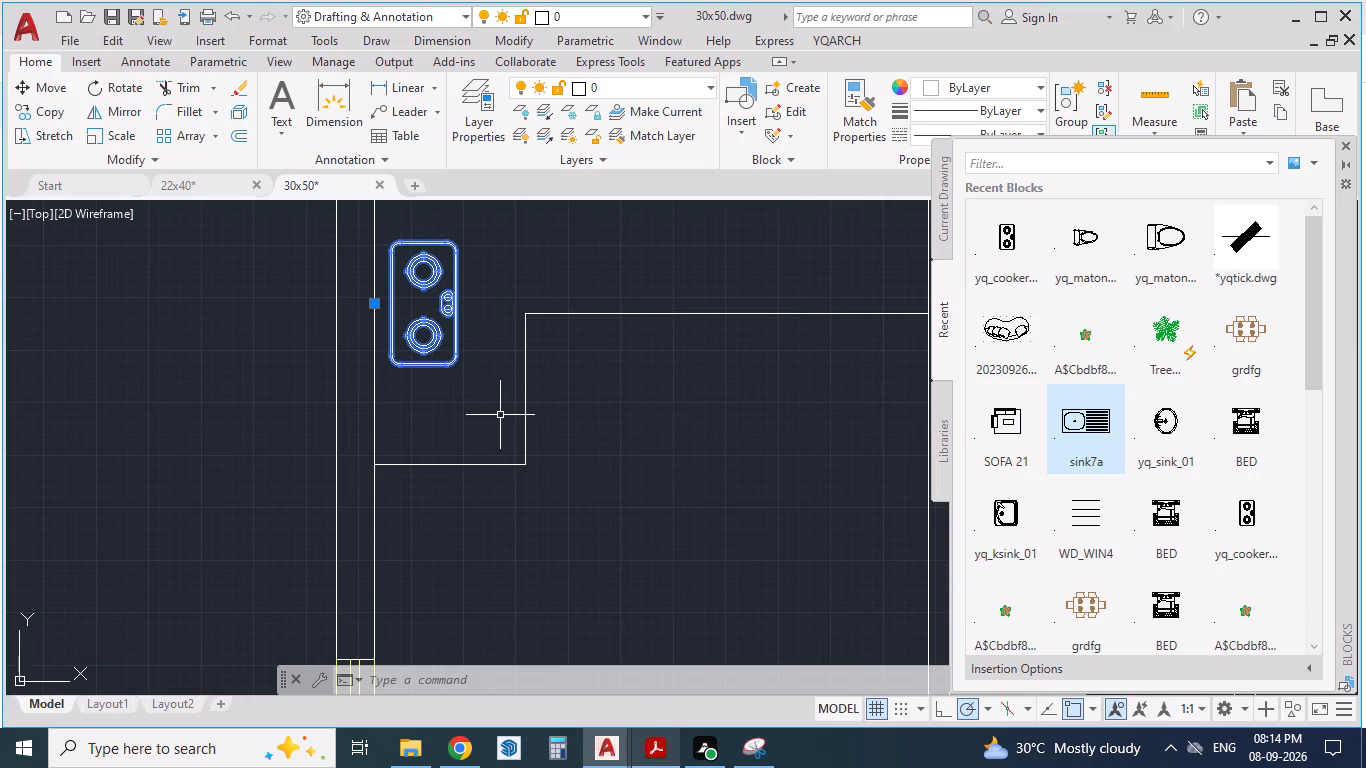
{"action": "type", "text": "SCA"}
{"action": "key", "text": "Return"}
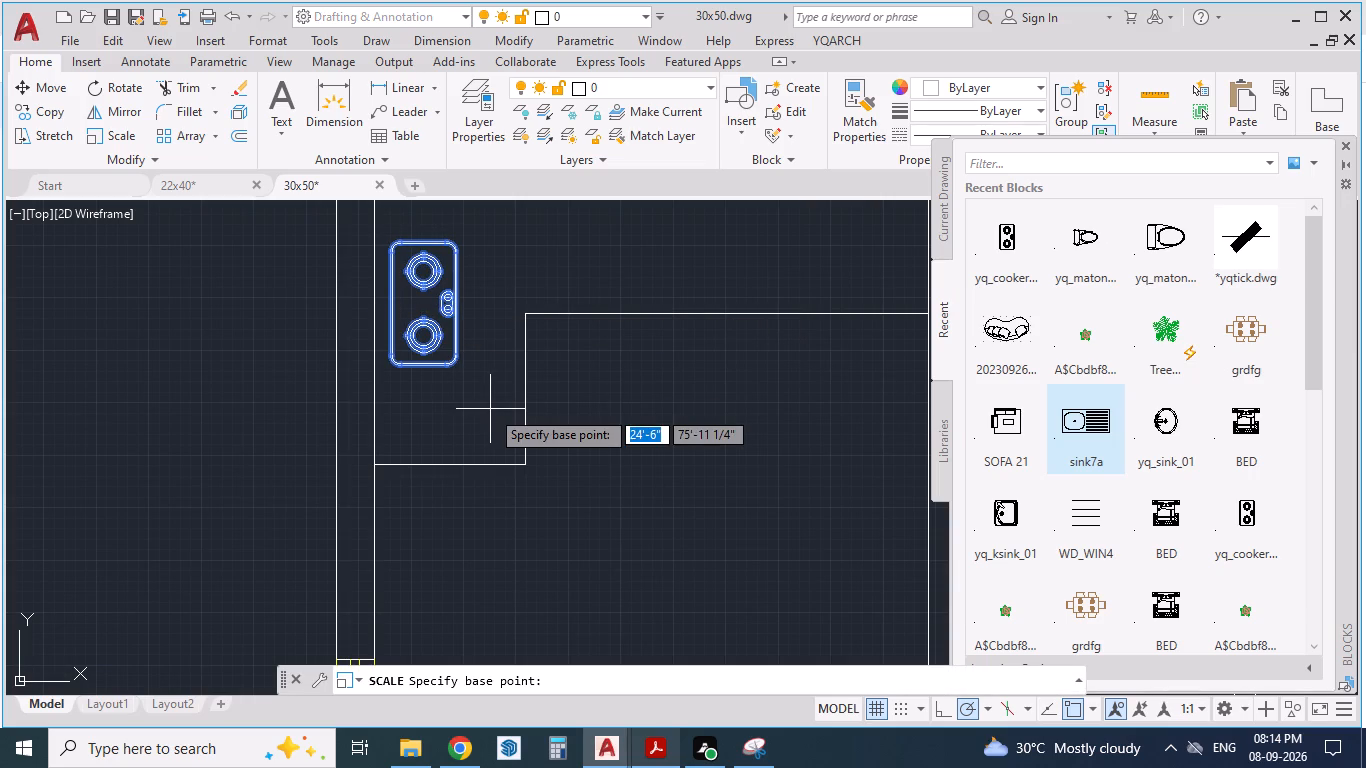
{"action": "left_click_drag", "start_coordinate": [413, 250], "coordinate": [451, 247]}
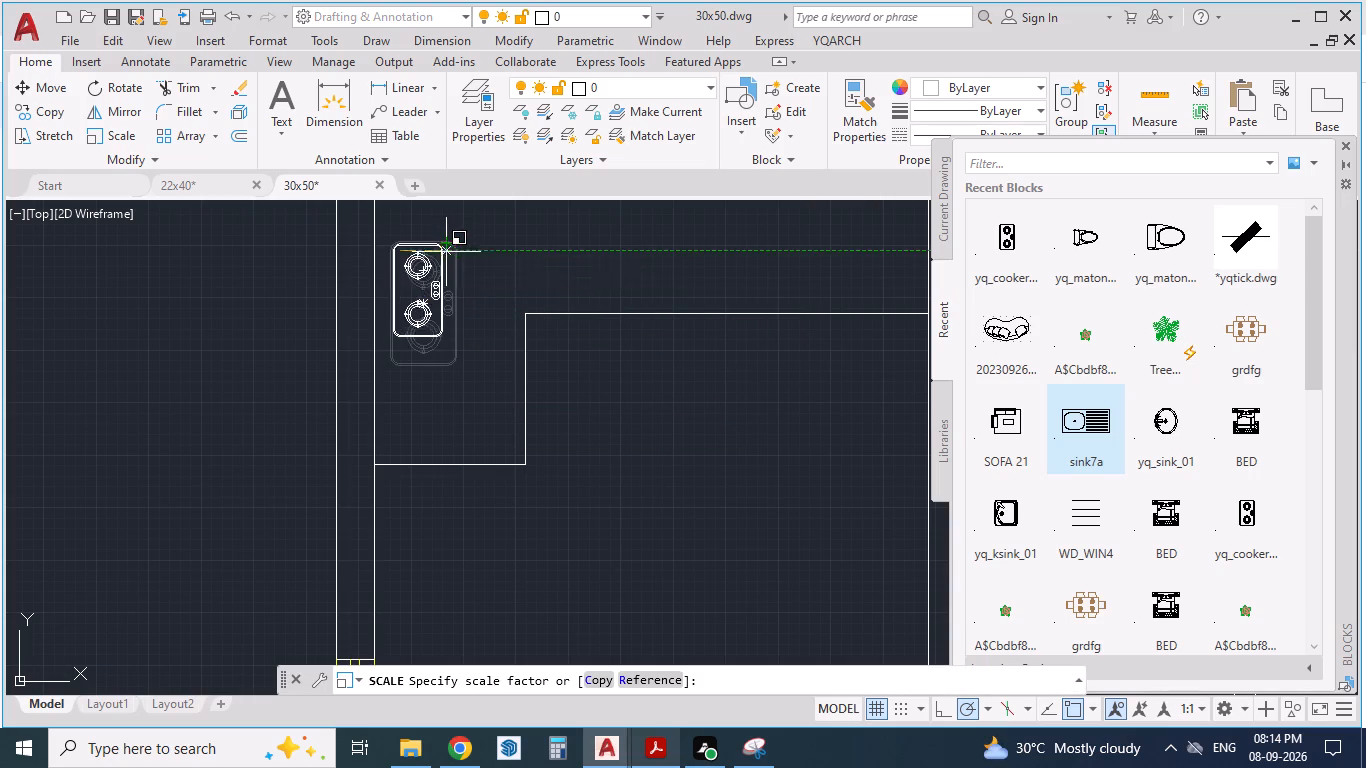
{"action": "left_click_drag", "start_coordinate": [451, 247], "coordinate": [502, 286]}
{"action": "left_click", "coordinate": [502, 286]}
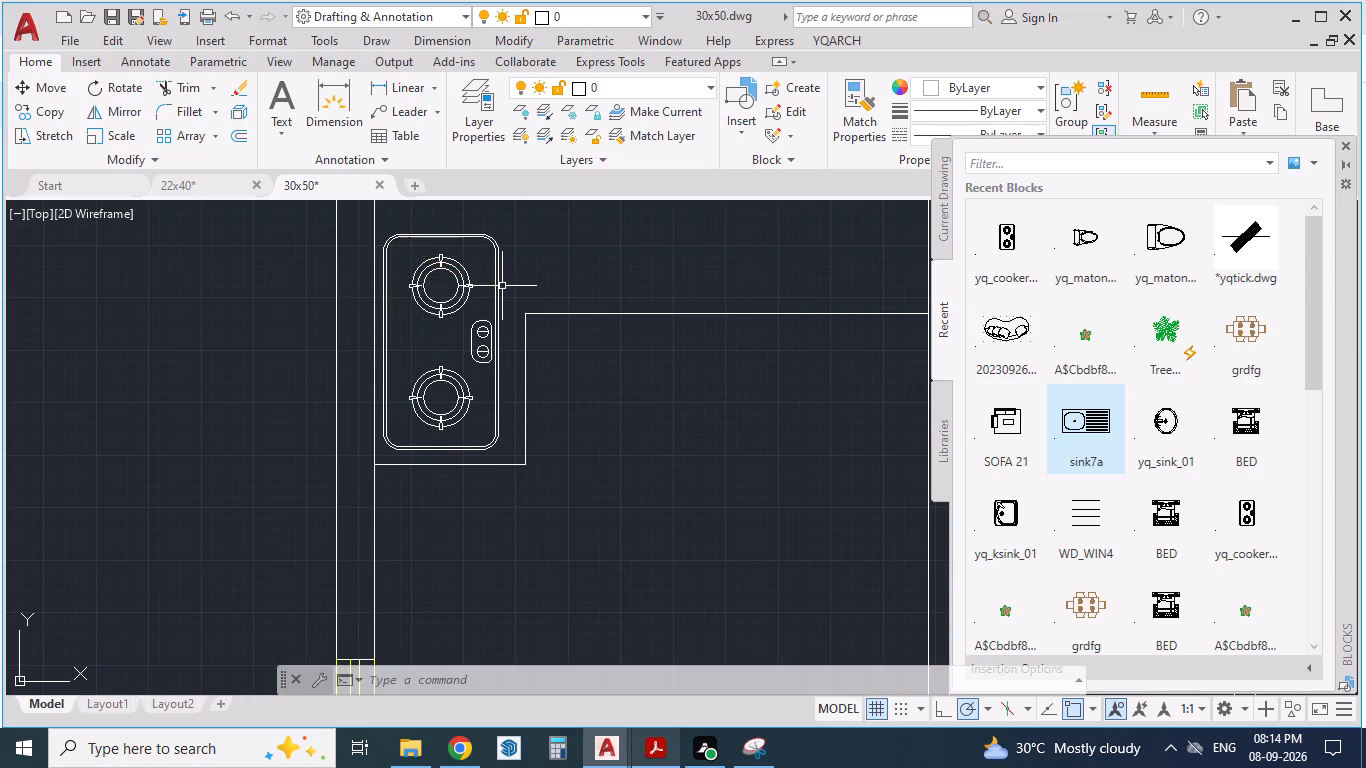
Compare the kitchen with the PDF floor plan and insert the recent sink7a block near the top counter.
{"action": "scroll", "coordinate": [408, 412], "scroll_direction": "down", "scroll_amount": 3}
{"action": "key", "text": "alt+Tab"}
{"action": "key", "text": "alt+Tab"}
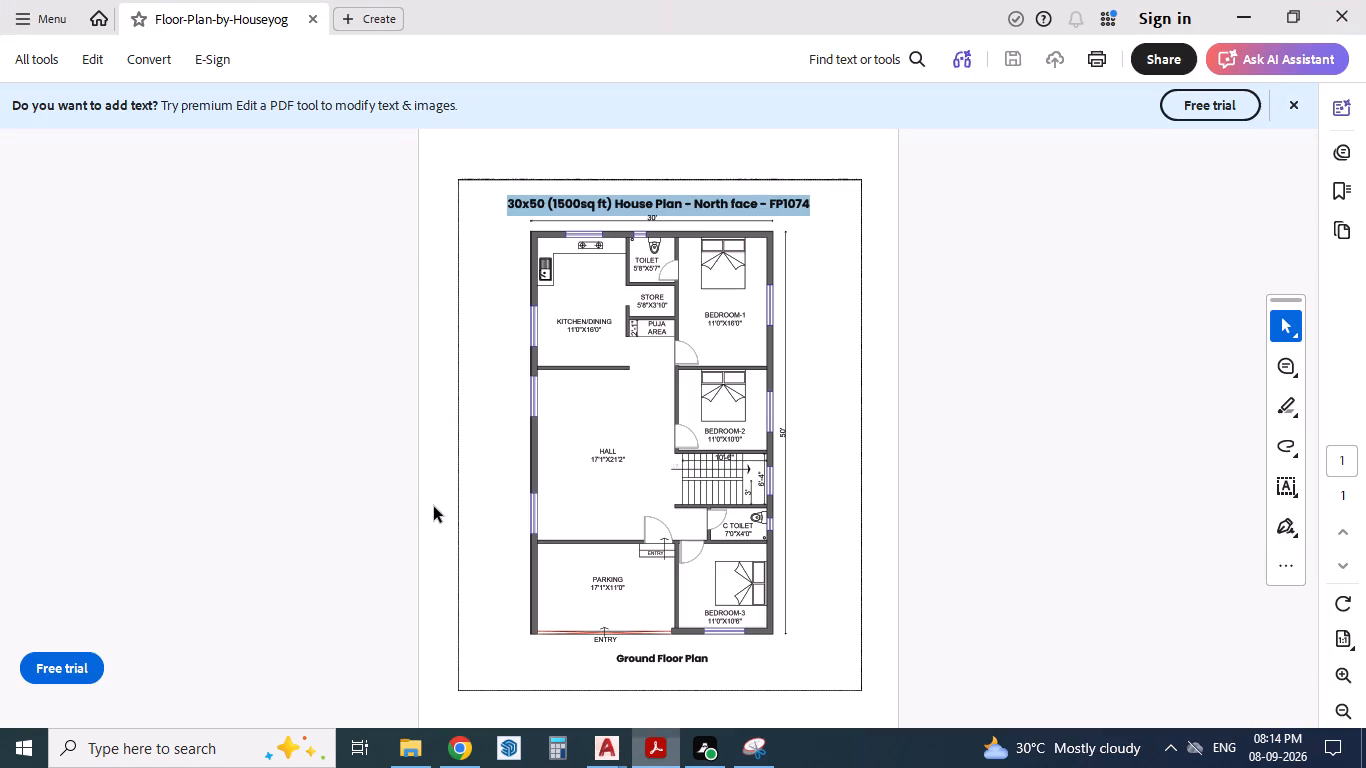
{"action": "key", "text": "alt+Tab"}
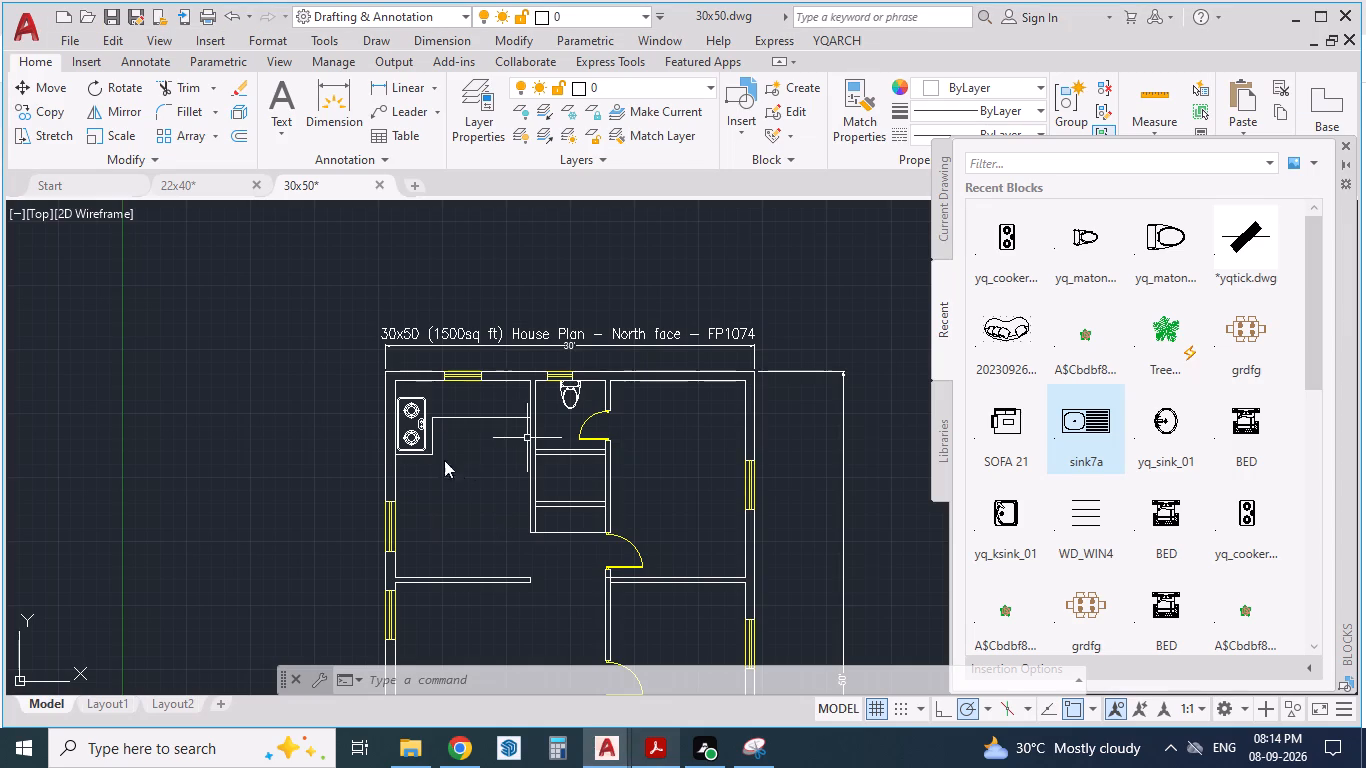
{"action": "scroll", "coordinate": [467, 383], "scroll_direction": "up", "scroll_amount": 2}
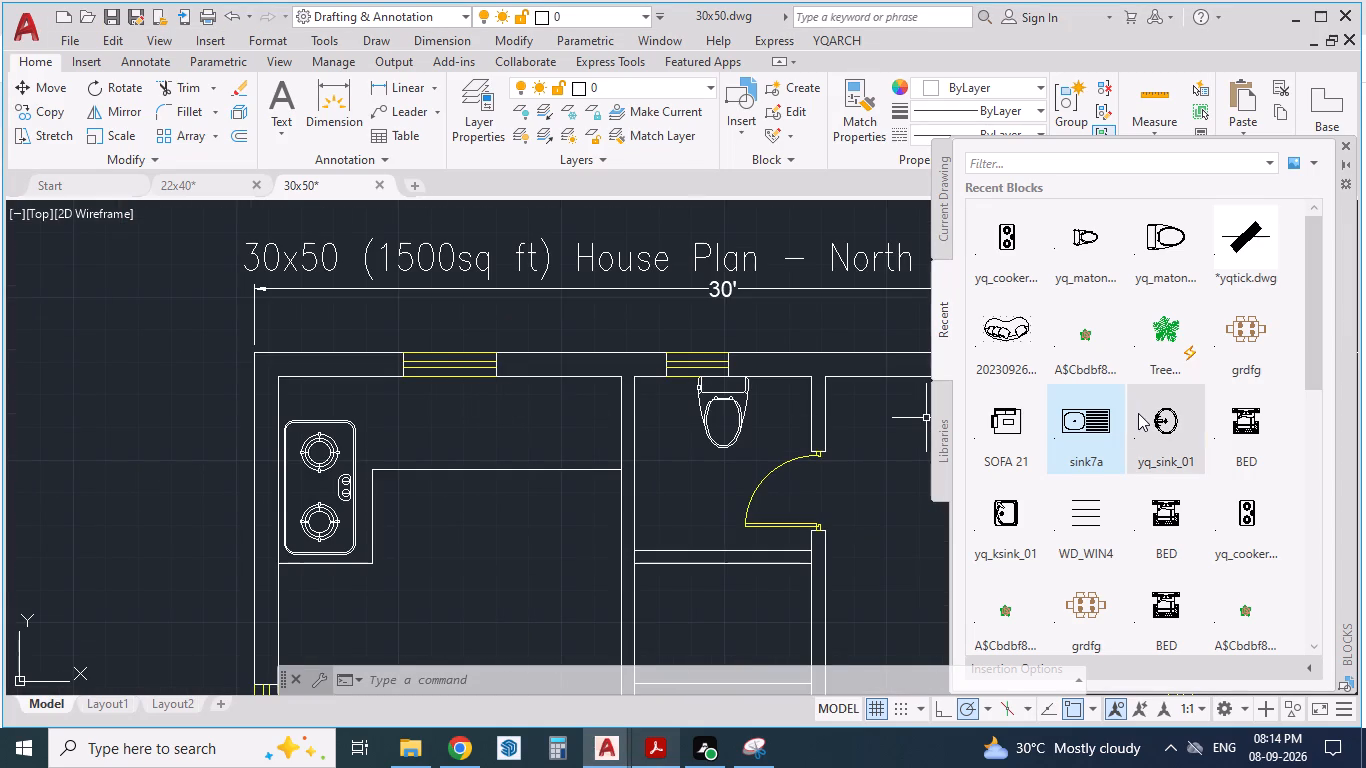
{"action": "left_click_drag", "start_coordinate": [1082, 428], "coordinate": [498, 416]}
{"action": "left_click", "coordinate": [498, 416]}
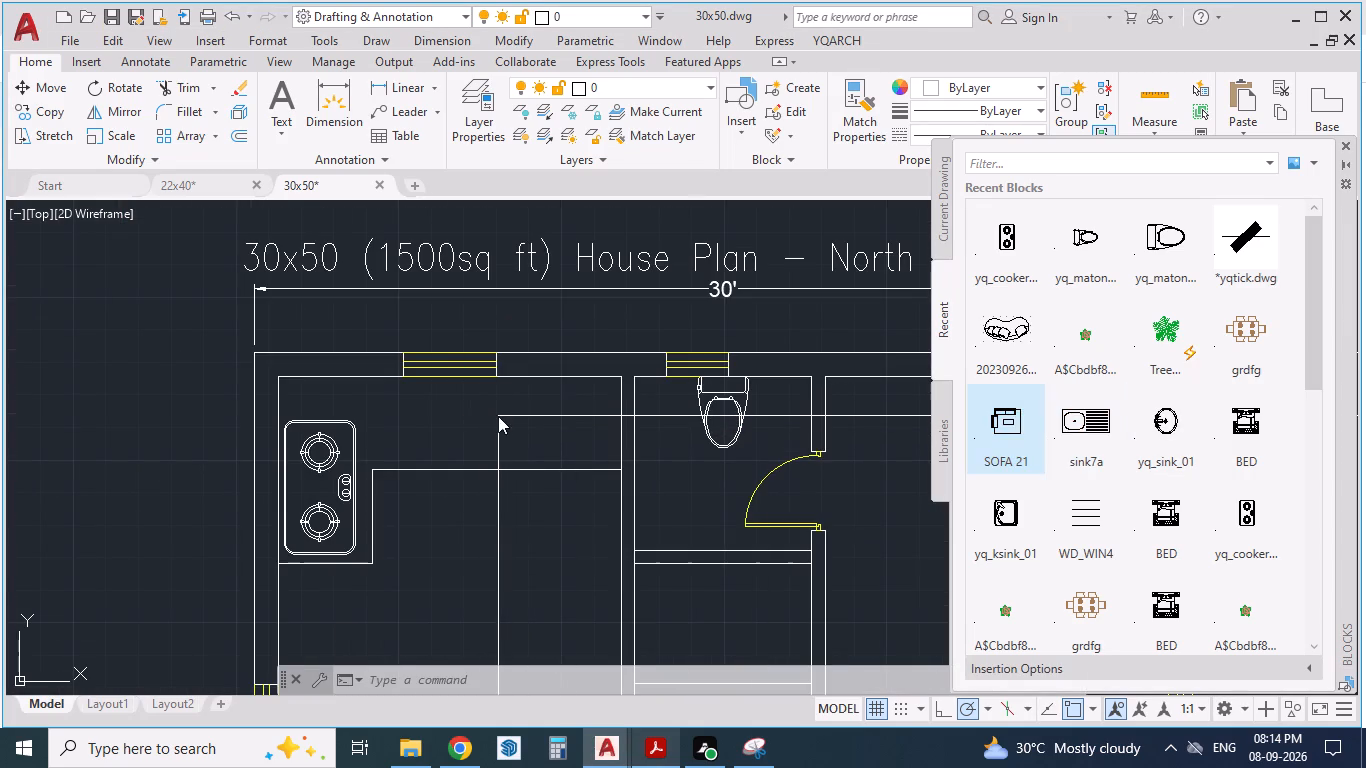
Scale the inserted sink block by eye to suit the depth of the kitchen counter.
{"action": "type", "text": "SCA"}
{"action": "key", "text": "Return"}
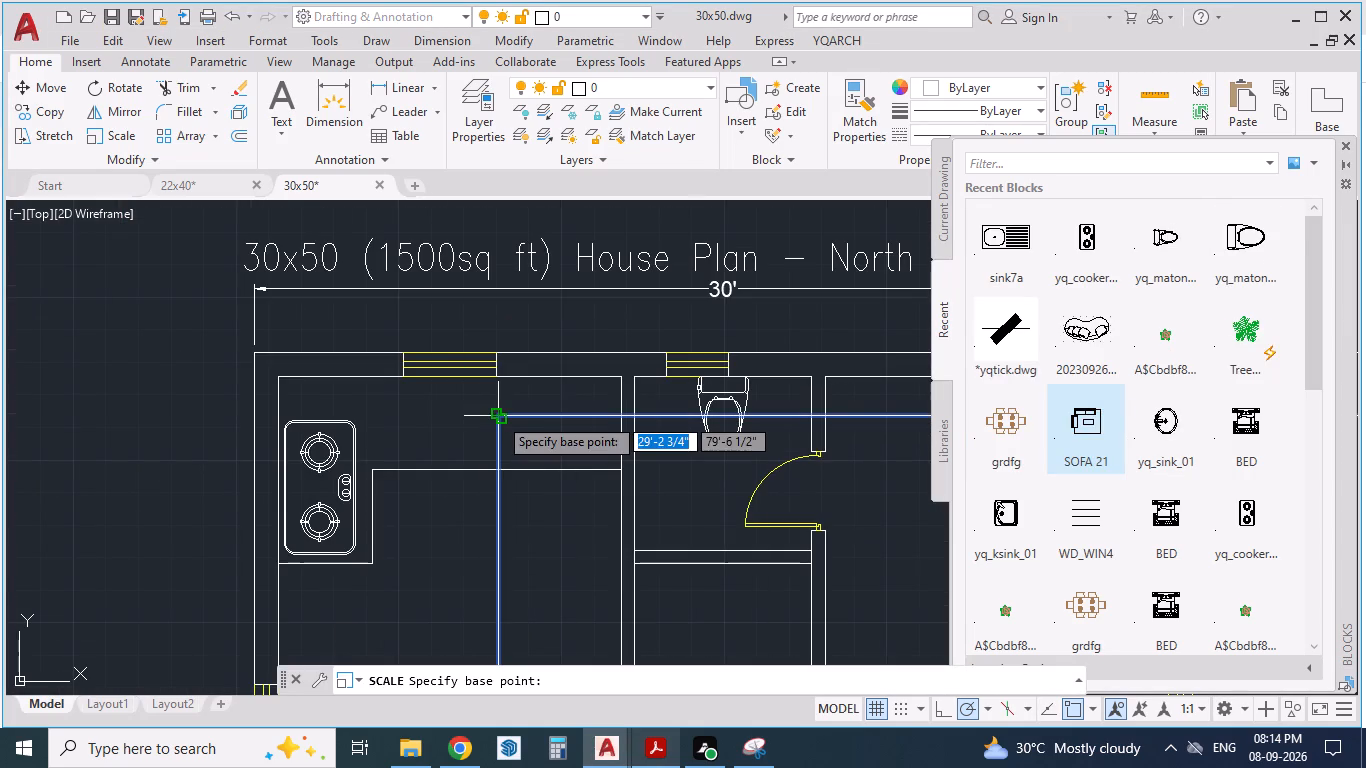
{"action": "left_click_drag", "start_coordinate": [518, 406], "coordinate": [568, 450]}
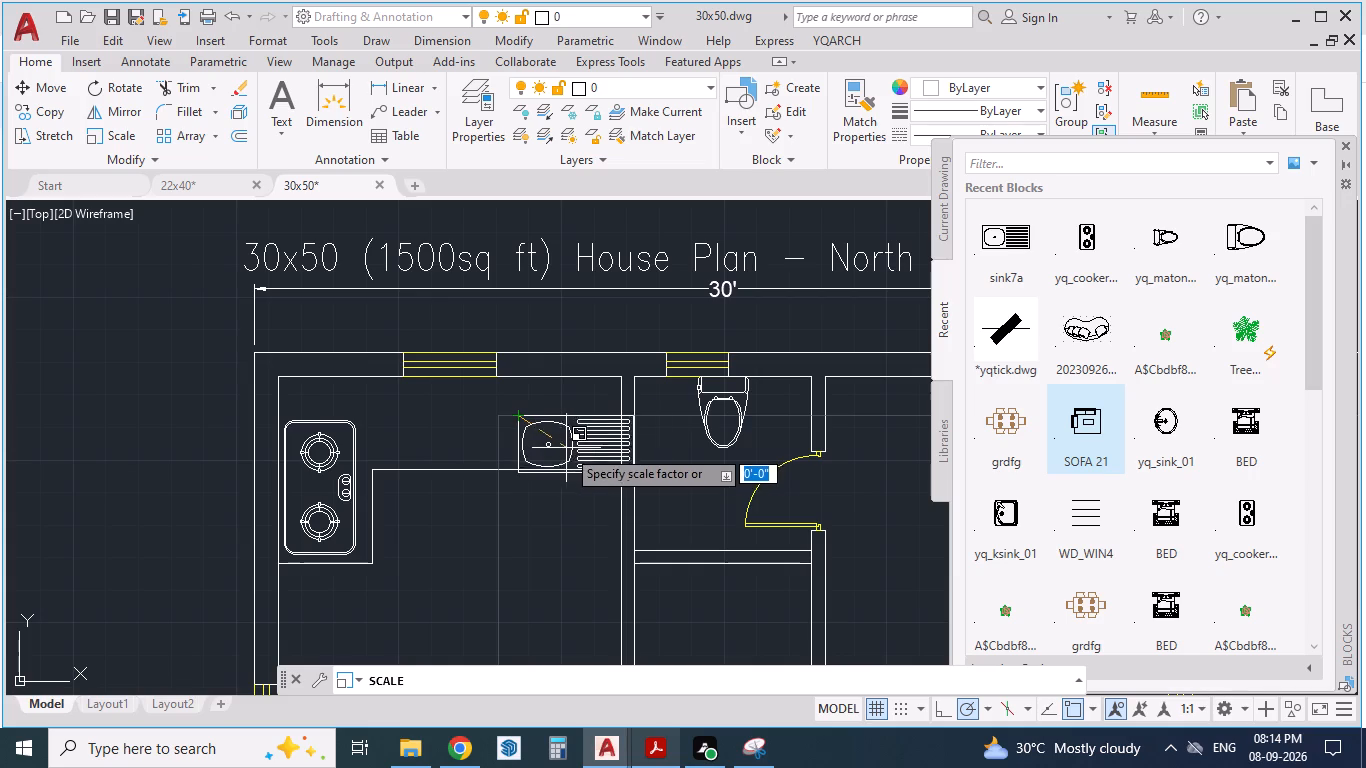
{"action": "left_click_drag", "start_coordinate": [568, 450], "coordinate": [583, 469]}
{"action": "left_click", "coordinate": [583, 469]}
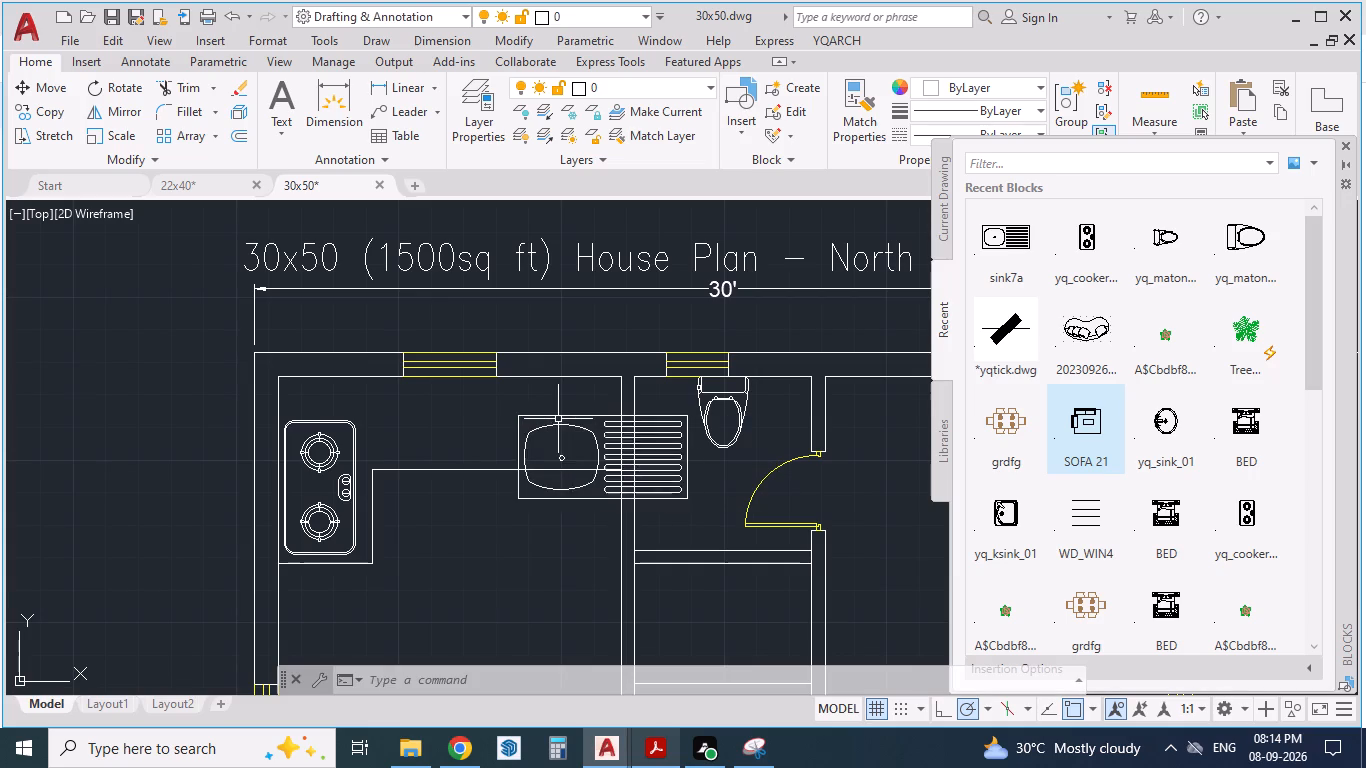
Cut the sink block and paste it onto the top kitchen counter, between the counter edge and the top outer wall.
{"action": "left_click", "coordinate": [558, 419]}
{"action": "key", "text": "ctrl+x"}
{"action": "key", "text": "ctrl+c"}
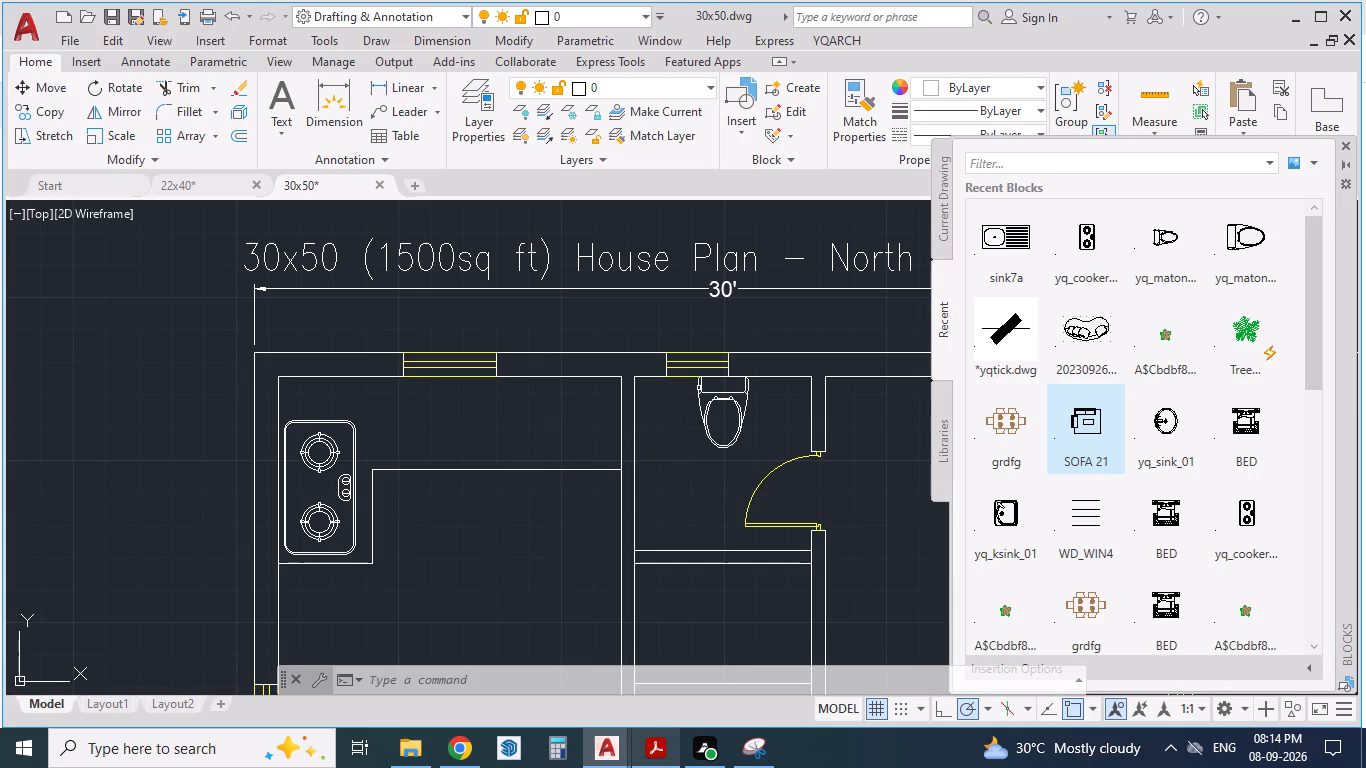
{"action": "key", "text": "Escape"}
{"action": "key", "text": "Escape"}
{"action": "key", "text": "ctrl+v"}
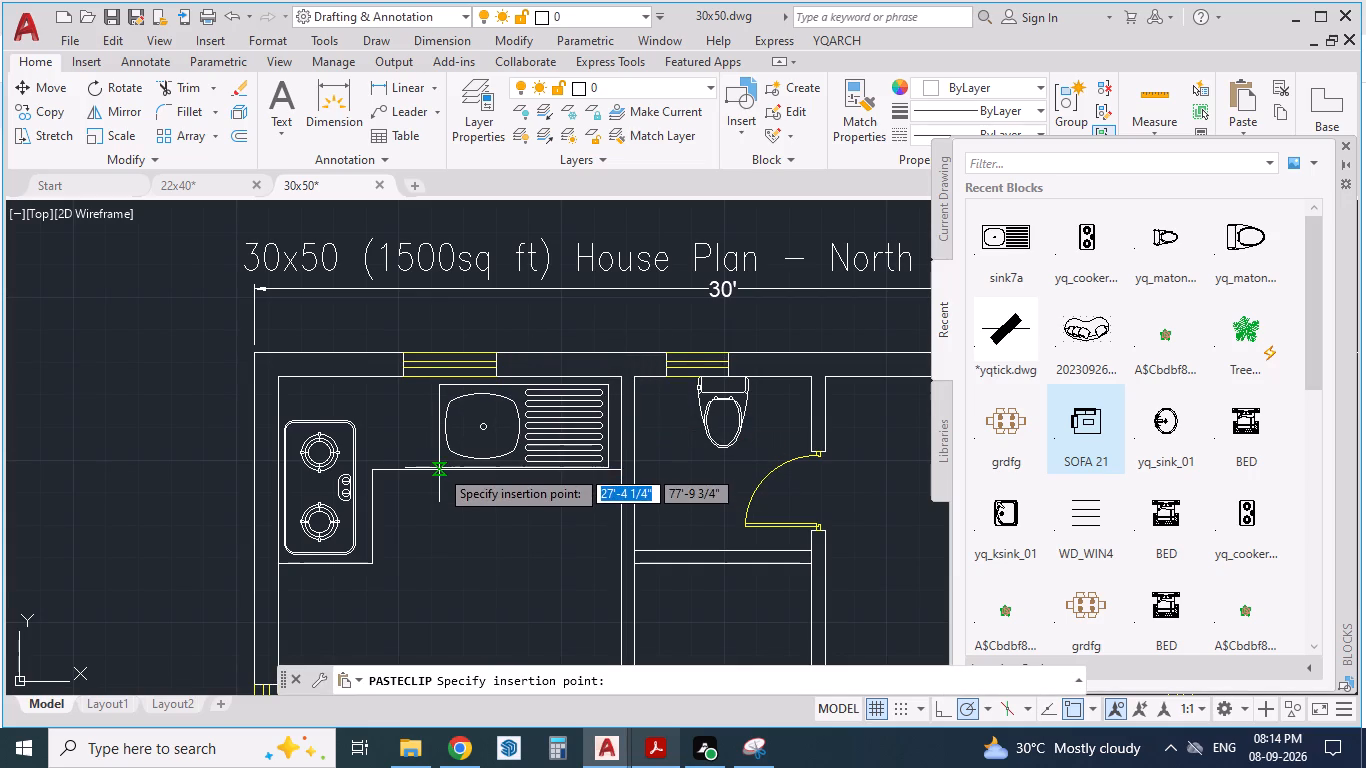
{"action": "left_click", "coordinate": [439, 468]}
Compare the kitchen, toilet, store and puja area with the PDF floor plan.
{"action": "scroll", "coordinate": [459, 518], "scroll_direction": "down", "scroll_amount": 2}
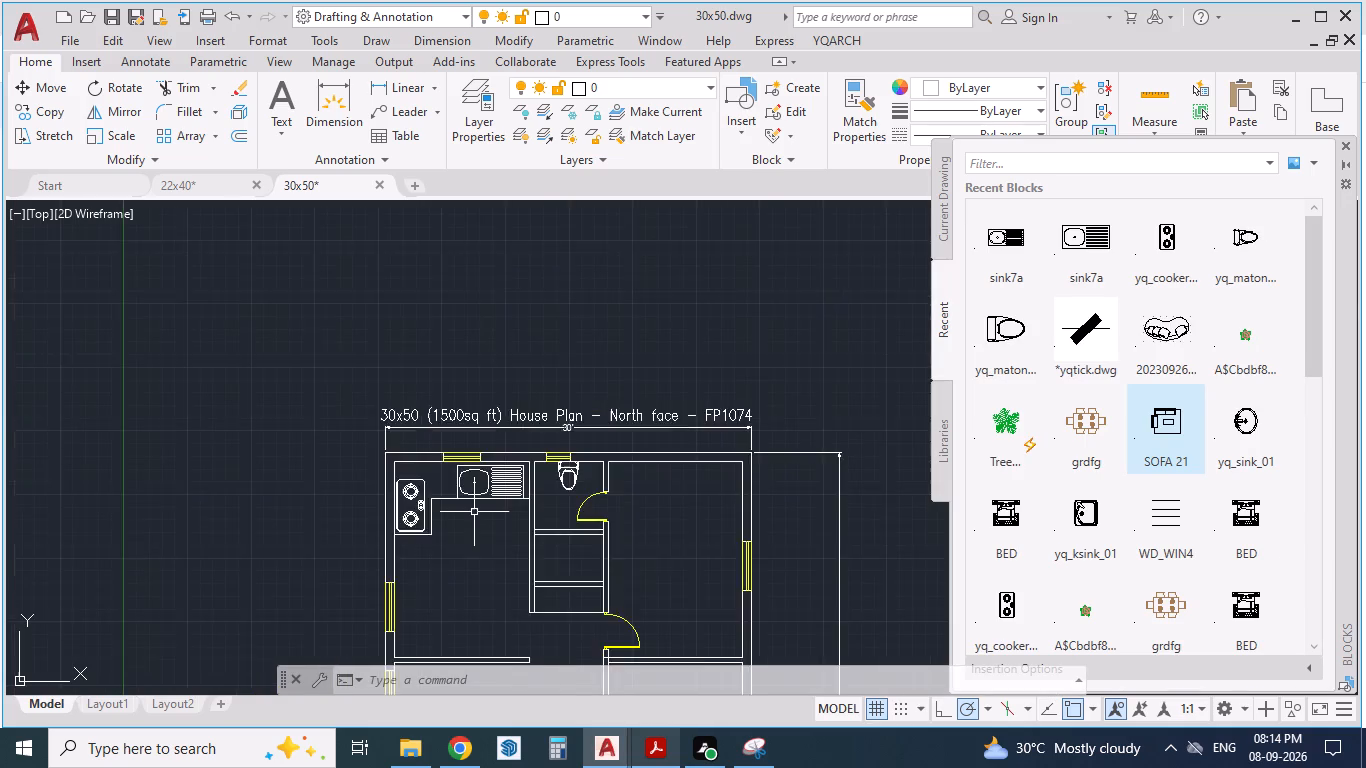
{"action": "scroll", "coordinate": [474, 512], "scroll_direction": "down", "scroll_amount": 1}
{"action": "scroll", "coordinate": [463, 564], "scroll_direction": "up", "scroll_amount": 1}
{"action": "left_click", "coordinate": [650, 744]}
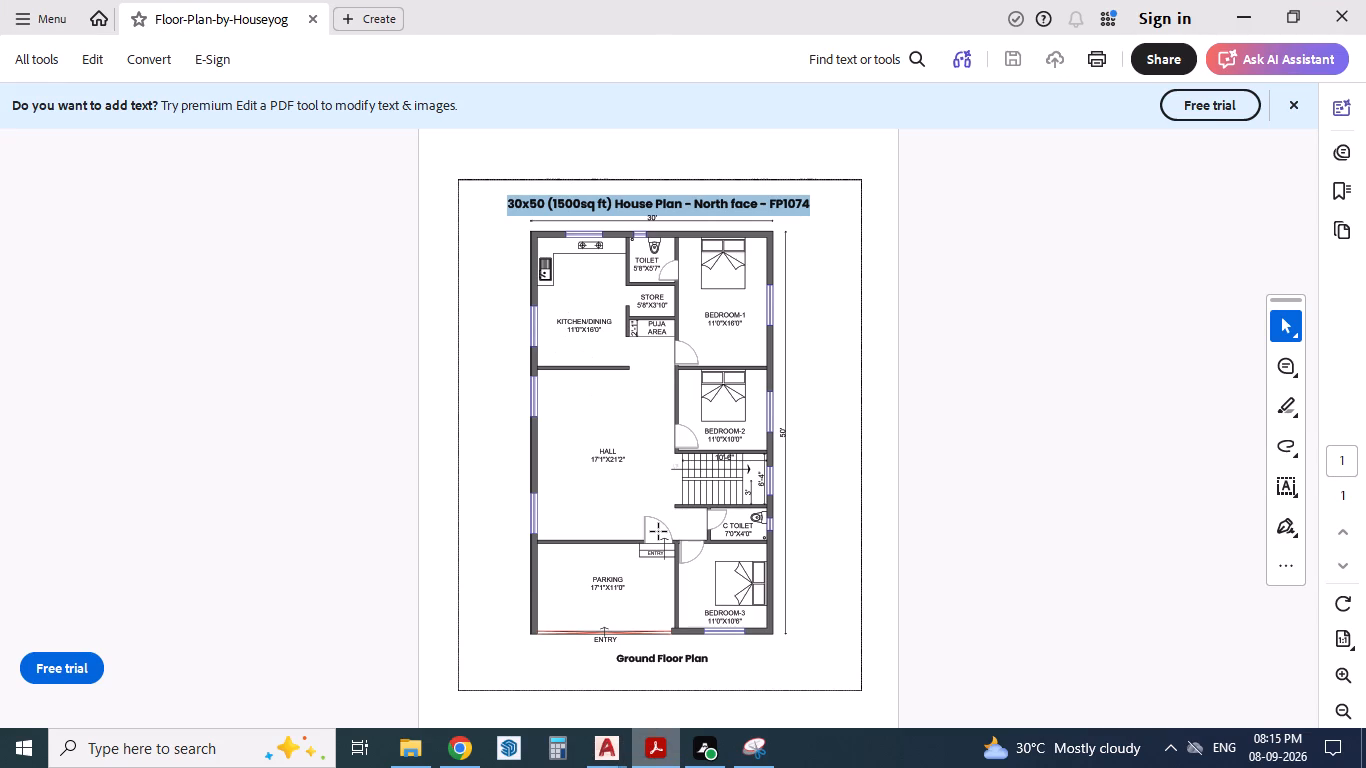
{"action": "scroll", "coordinate": [659, 532], "scroll_direction": "up", "scroll_amount": 1}
{"action": "left_click", "coordinate": [653, 746]}
{"action": "scroll", "coordinate": [548, 501], "scroll_direction": "down", "scroll_amount": 1}
{"action": "scroll", "coordinate": [560, 498], "scroll_direction": "up", "scroll_amount": 2}
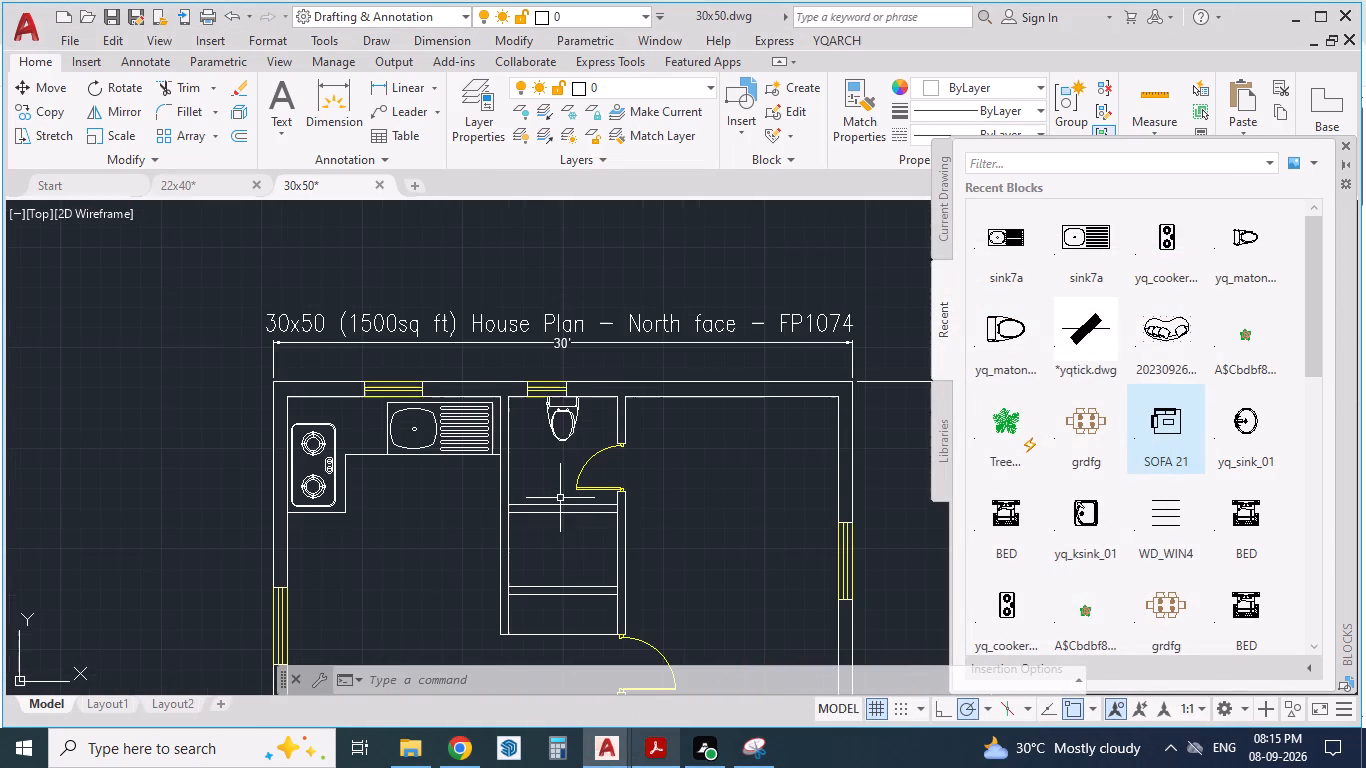
{"action": "key", "text": "alt+Tab"}
{"action": "key", "text": "alt+Tab"}
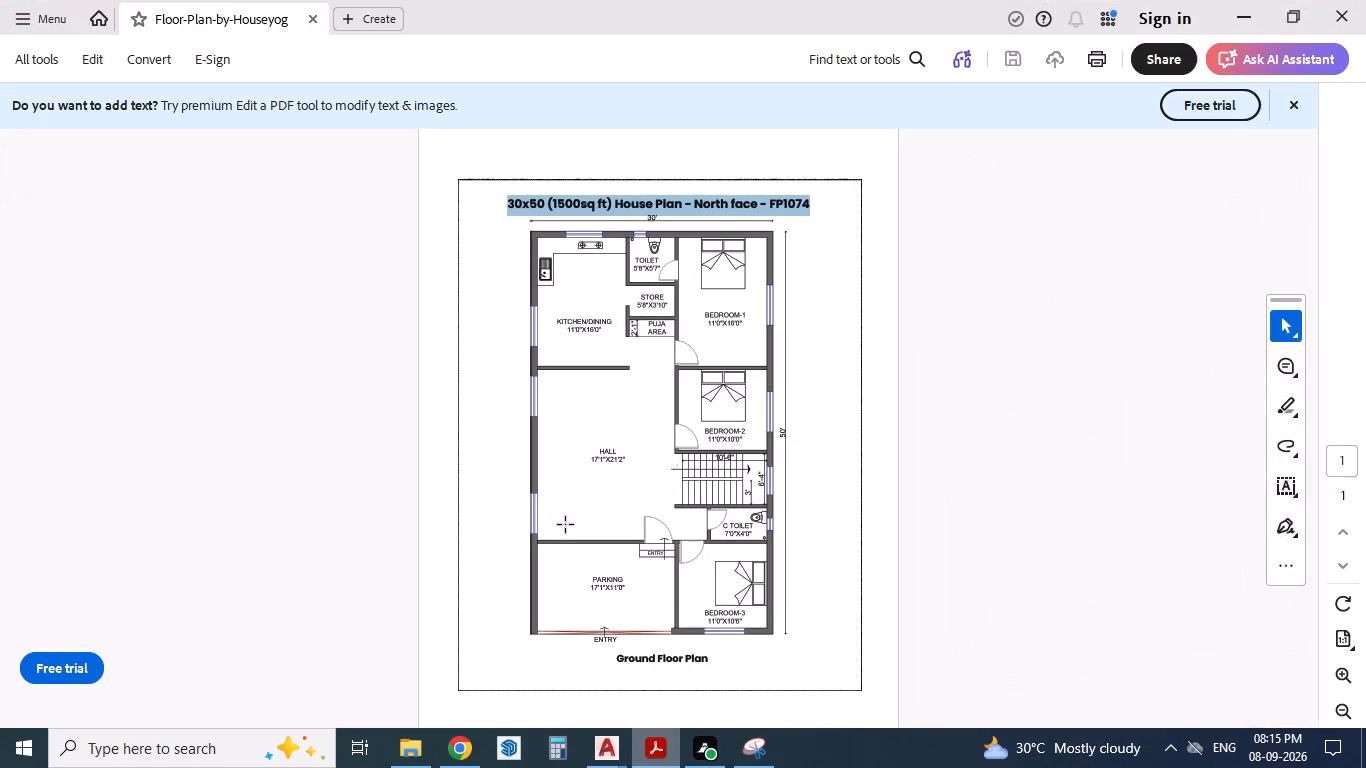
{"action": "scroll", "coordinate": [656, 316], "scroll_direction": "up", "scroll_amount": 3, "text": "ctrl"}
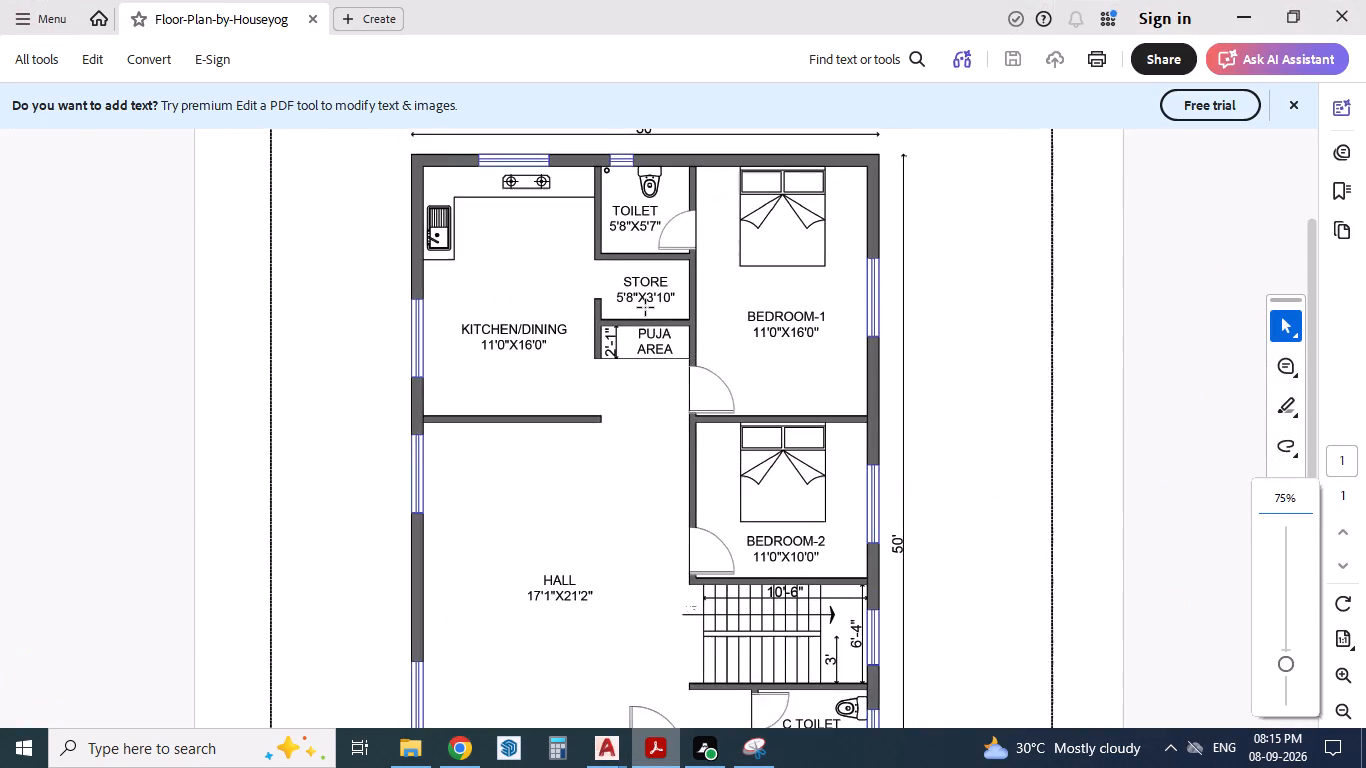
{"action": "scroll", "coordinate": [646, 308], "scroll_direction": "up", "scroll_amount": 1, "text": "ctrl"}
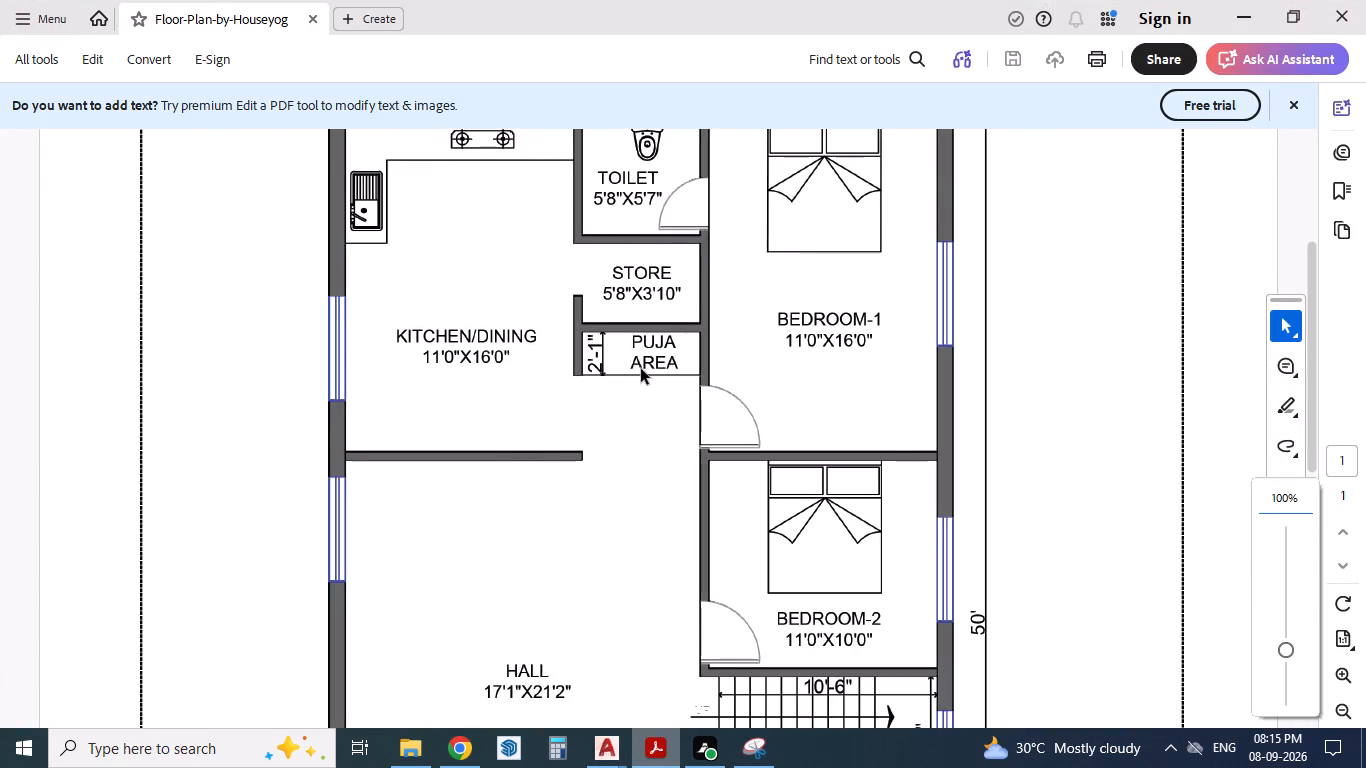
{"action": "key", "text": "alt+Tab"}
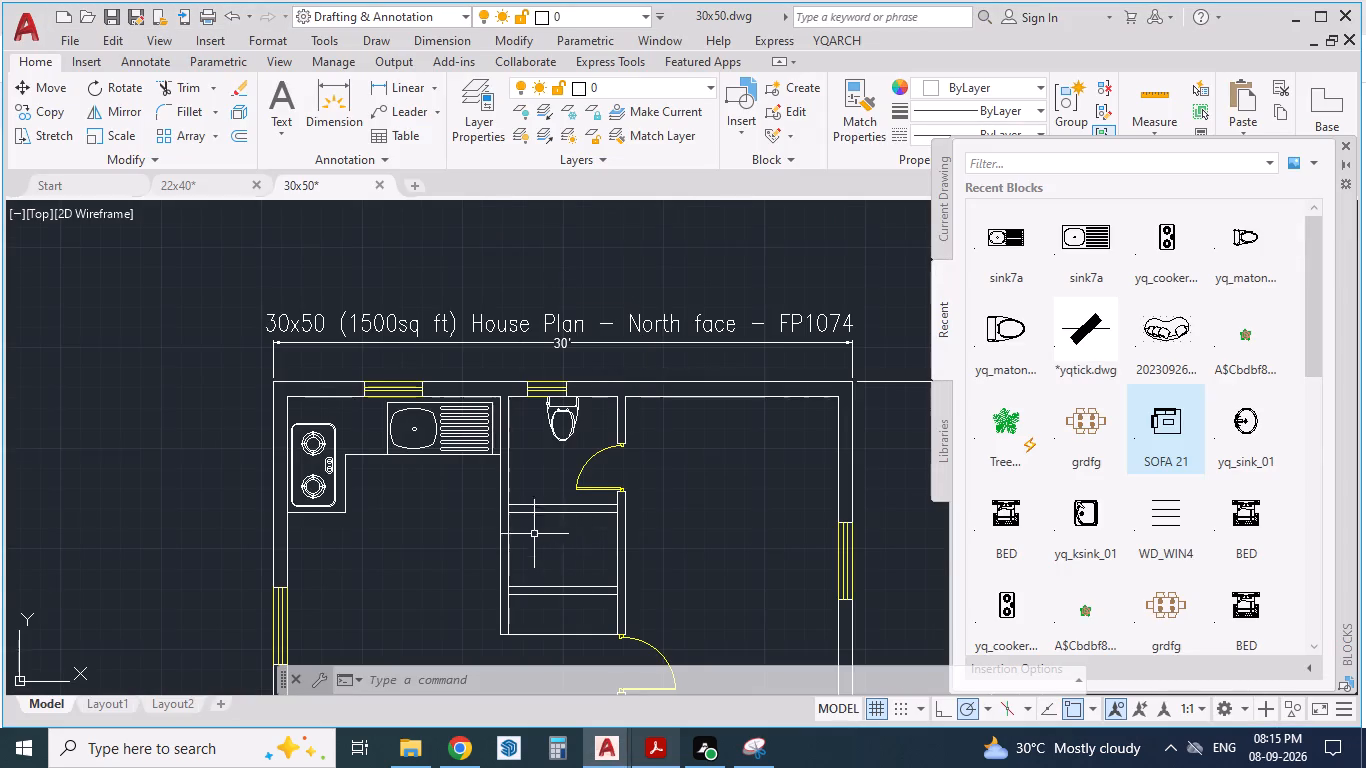
Offset the lower line of the wall between the toilet and the store 2' down into the store.
{"action": "scroll", "coordinate": [528, 536], "scroll_direction": "up", "scroll_amount": 1}
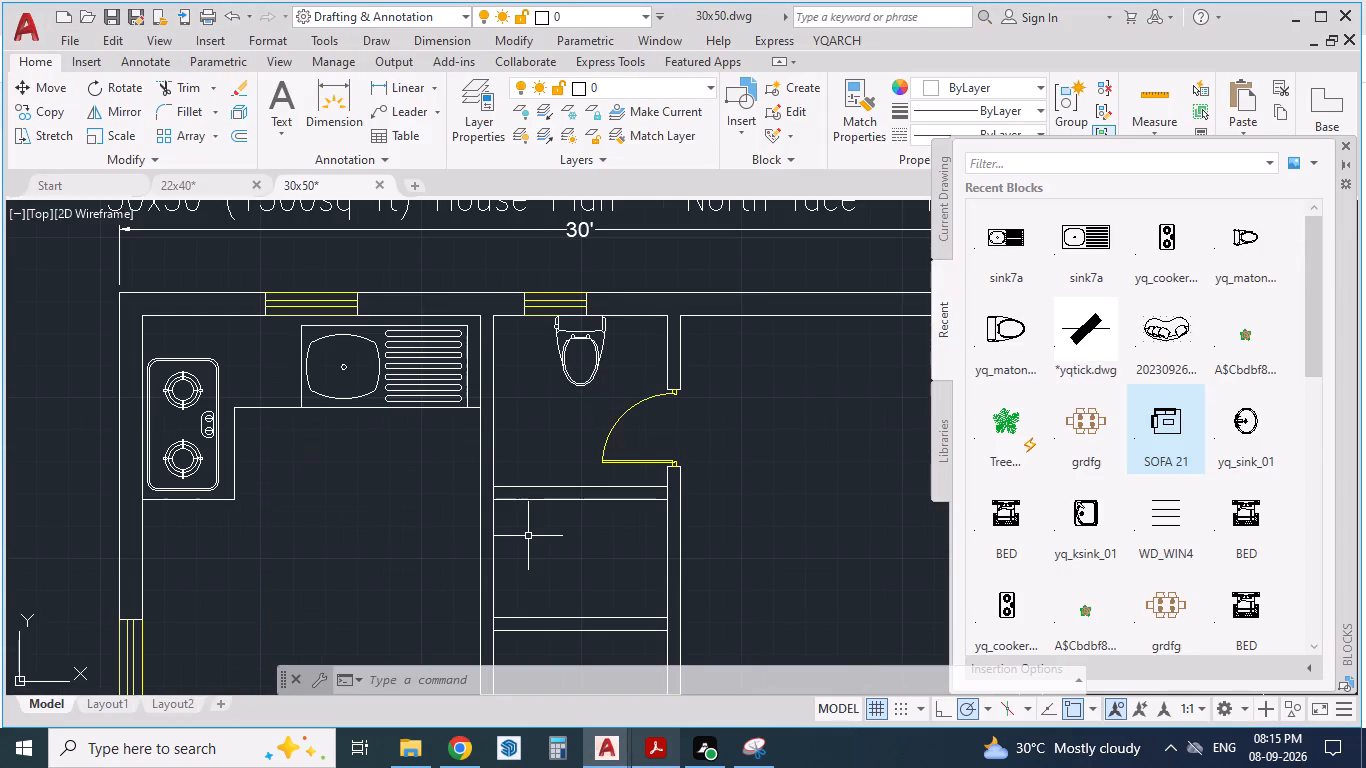
{"action": "key", "text": "o"}
{"action": "key", "text": "Return"}
{"action": "type", "text": "2'"}
{"action": "key", "text": "Return"}
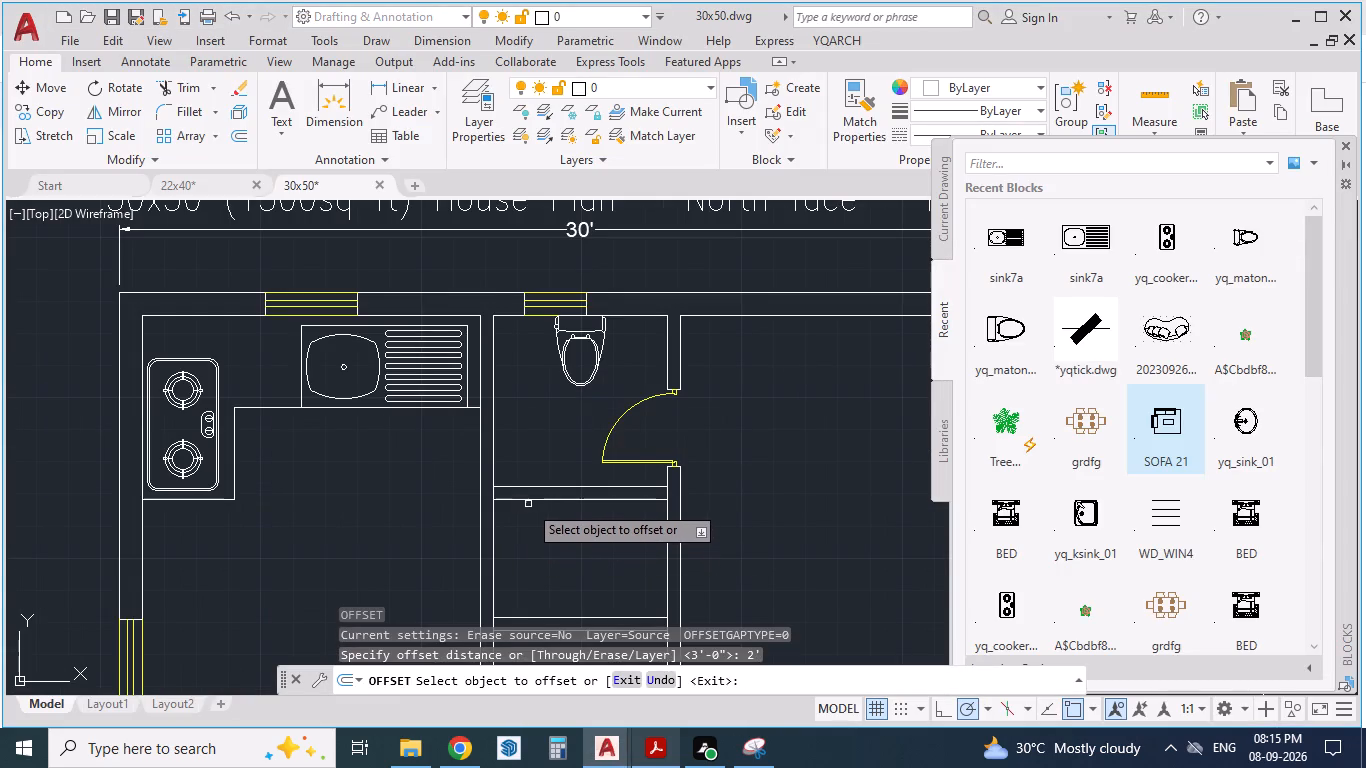
{"action": "left_click", "coordinate": [525, 501]}
{"action": "left_click", "coordinate": [523, 530]}
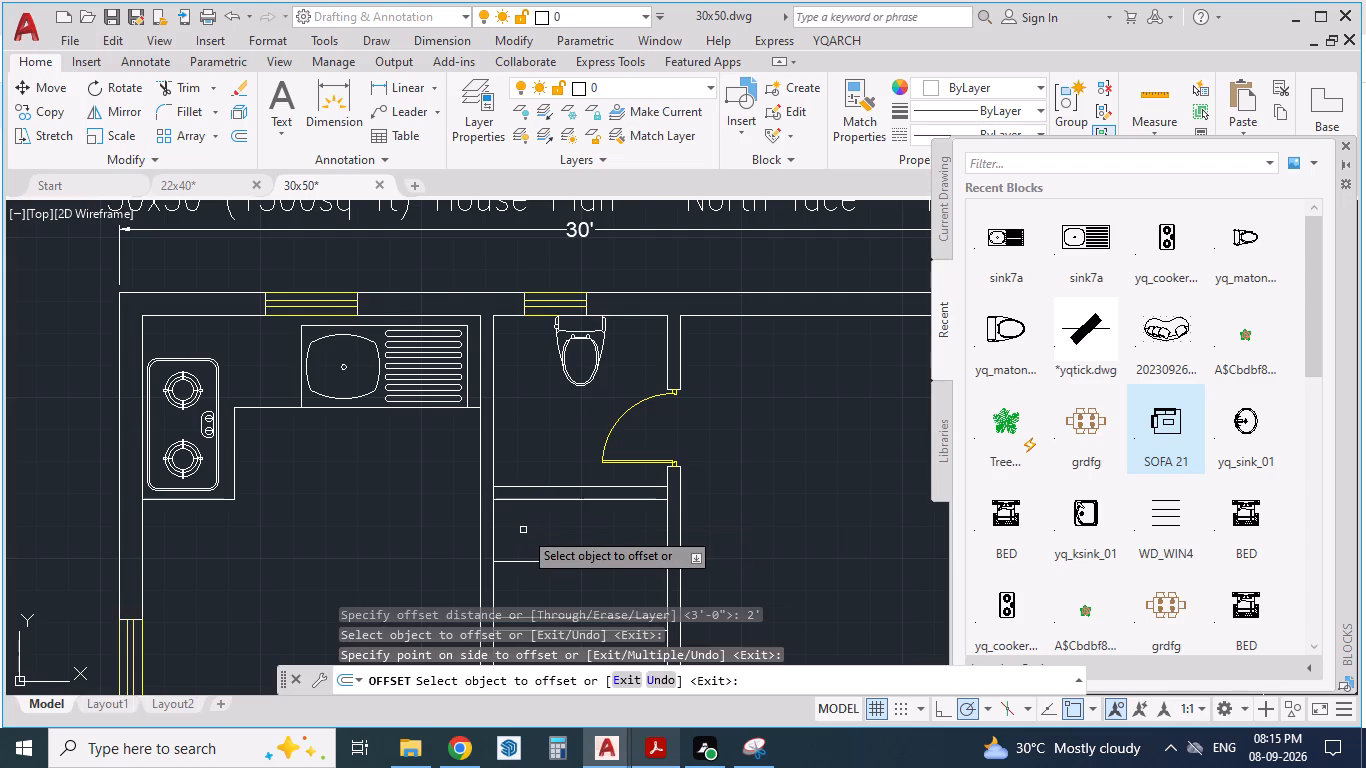
{"action": "key", "text": "Escape"}
{"action": "key", "text": "Escape"}
Extend the offset line and the toilet wall's lower line across the thickness of the store's kitchen-side wall.
{"action": "scroll", "coordinate": [535, 522], "scroll_direction": "down", "scroll_amount": 1}
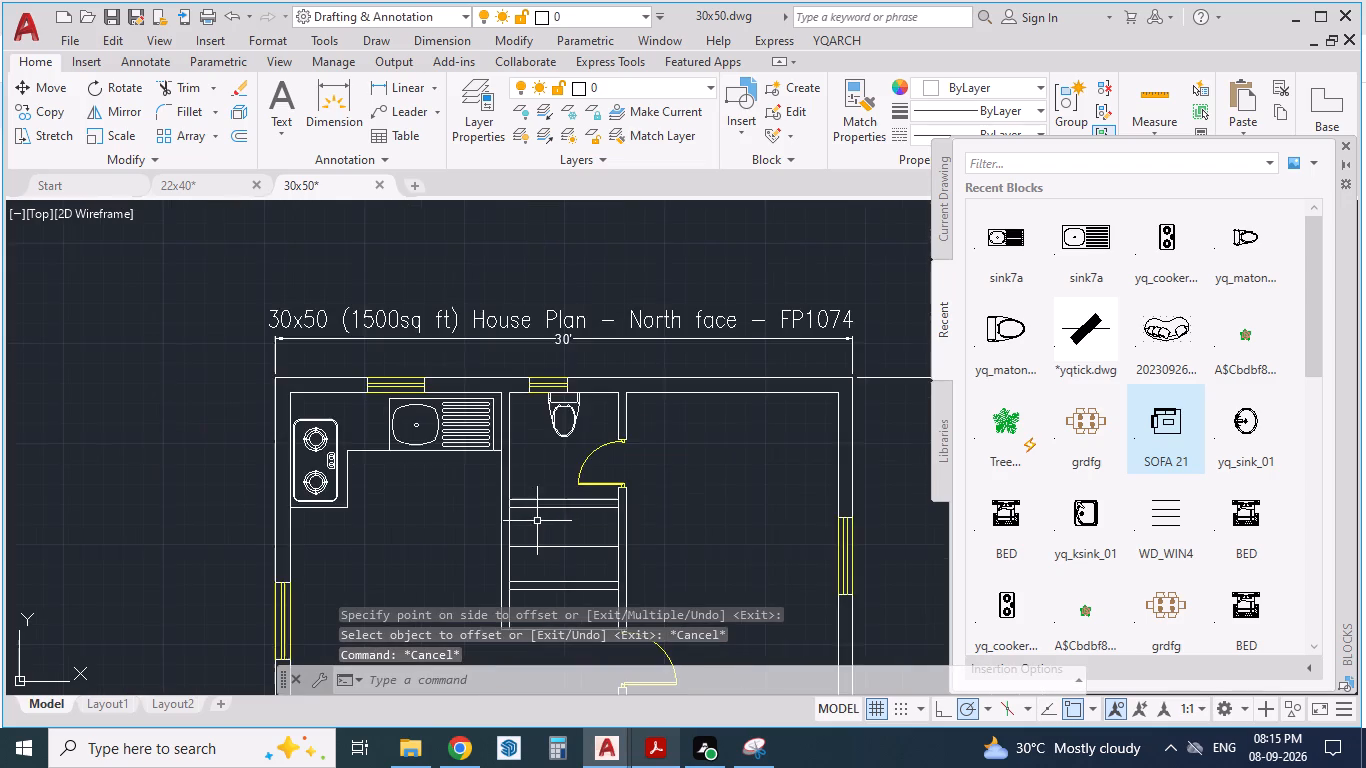
{"action": "scroll", "coordinate": [528, 536], "scroll_direction": "up", "scroll_amount": 2}
{"action": "type", "text": "EX"}
{"action": "key", "text": "Return"}
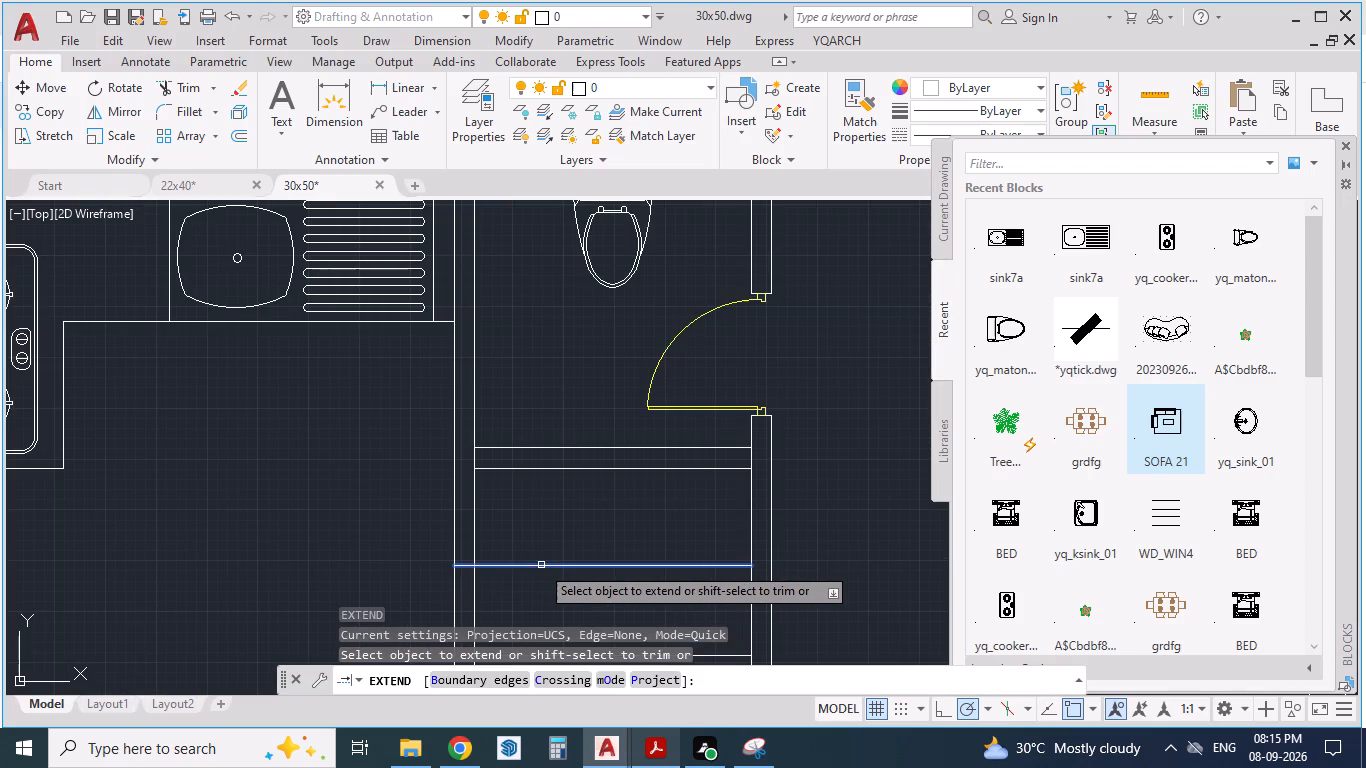
{"action": "left_click", "coordinate": [540, 565]}
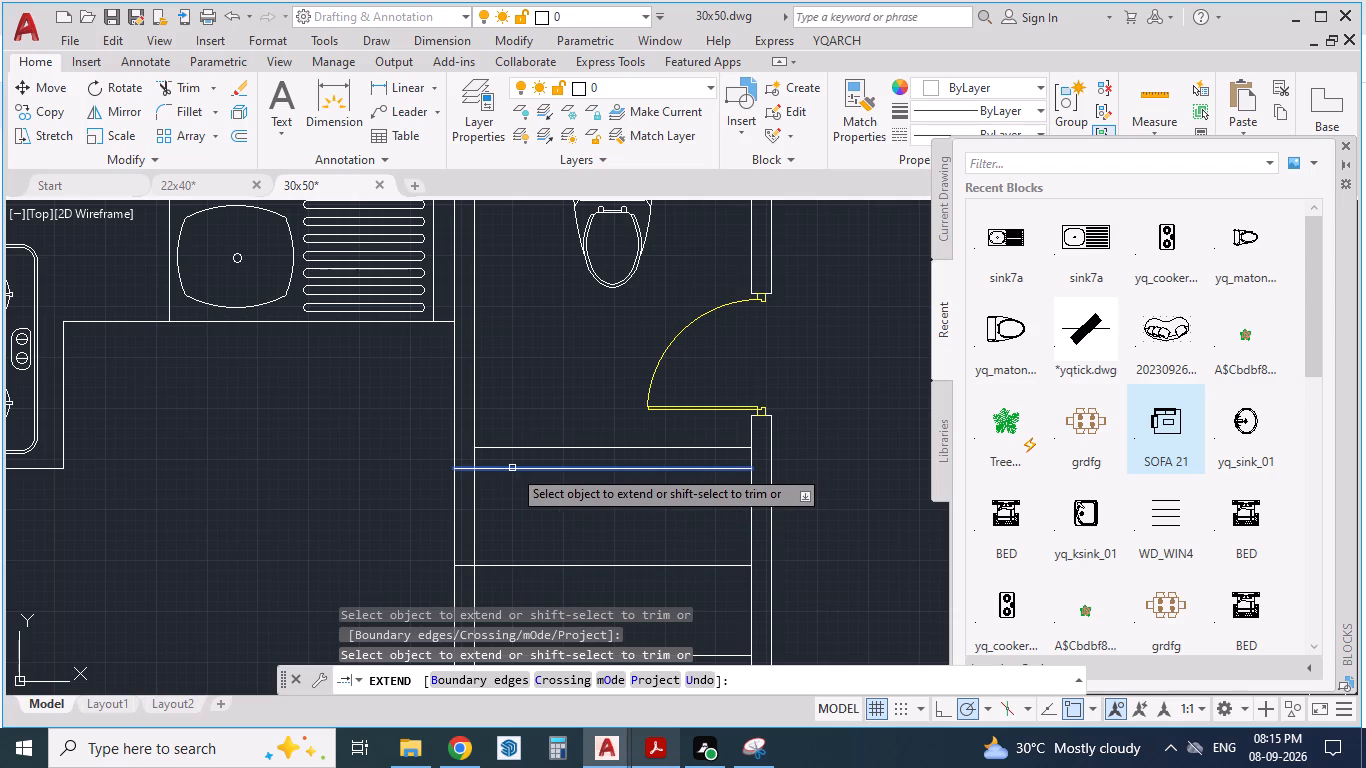
{"action": "left_click", "coordinate": [512, 468]}
{"action": "key", "text": "Escape"}
{"action": "key", "text": "Escape"}
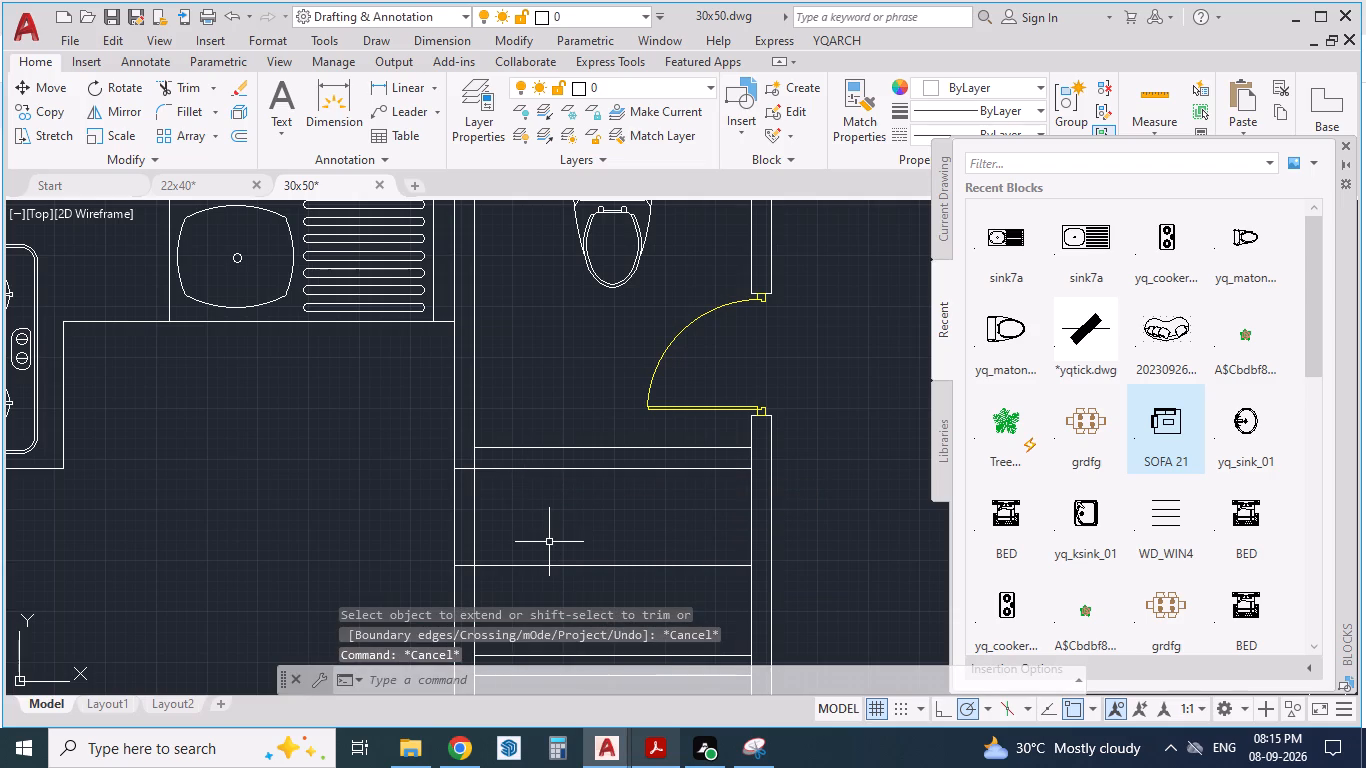
Trim the kitchen-side wall between the two lines and remove the leftover offset line to open a 2' store entrance.
{"action": "type", "text": "TR"}
{"action": "key", "text": "Return"}
{"action": "left_click_drag", "start_coordinate": [549, 542], "coordinate": [403, 533]}
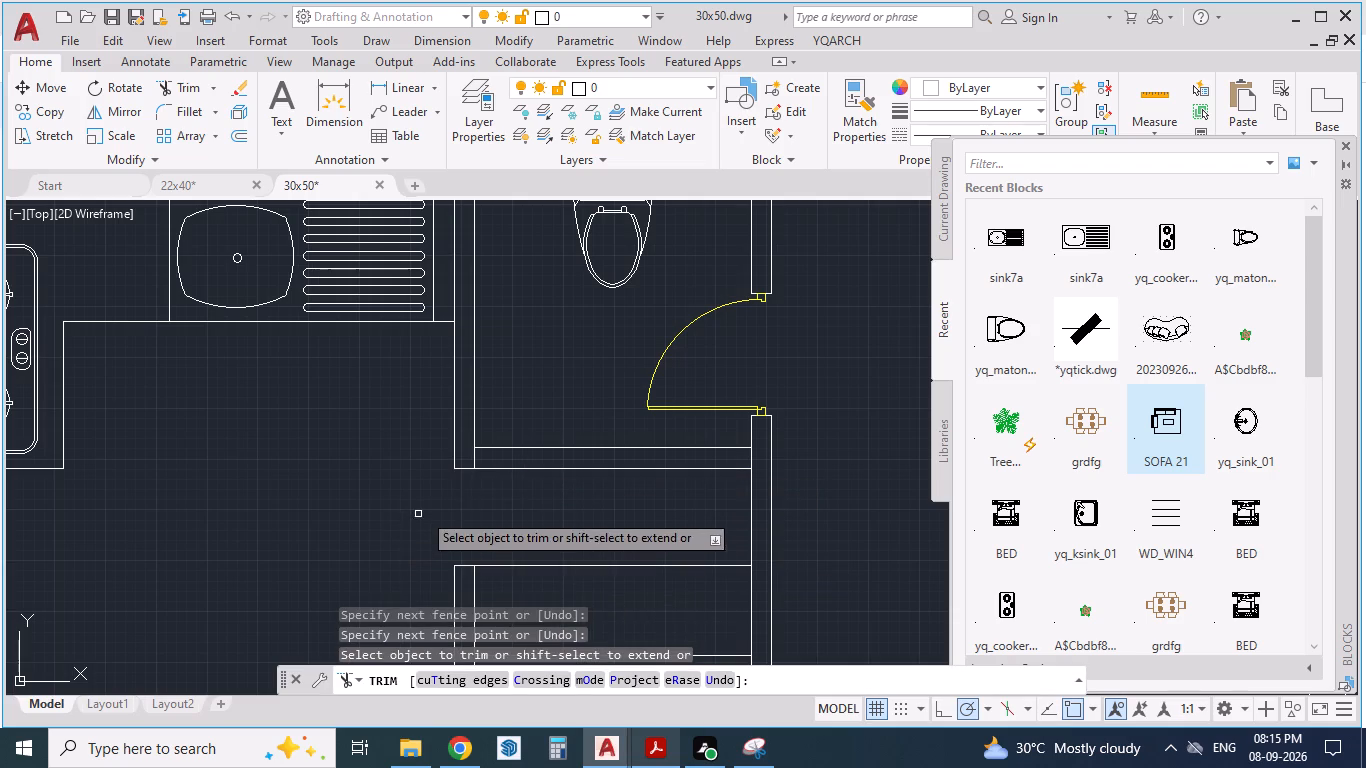
{"action": "scroll", "coordinate": [436, 508], "scroll_direction": "down", "scroll_amount": 1}
{"action": "left_click", "coordinate": [514, 543]}
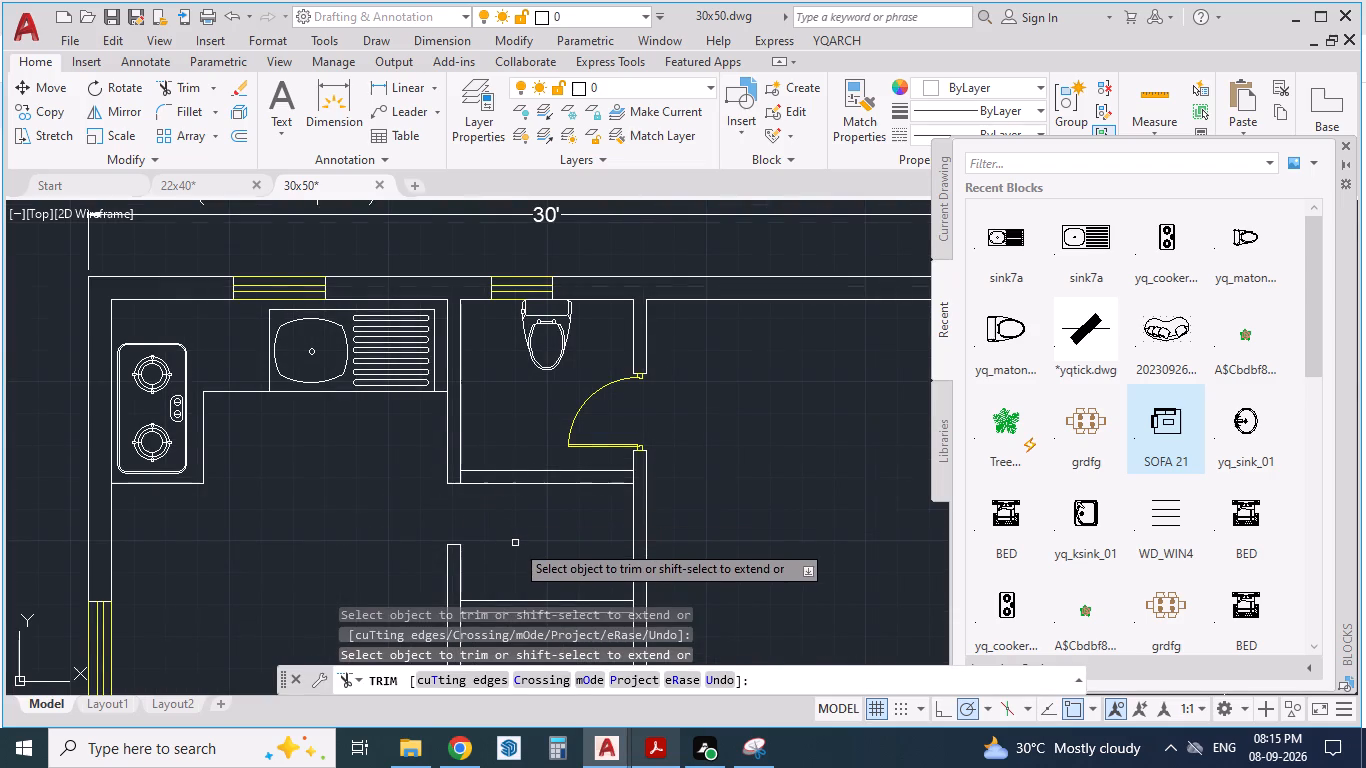
Check the store opening, puja area and Bedroom-1 door against the PDF floor plan and end the Trim command.
{"action": "scroll", "coordinate": [527, 518], "scroll_direction": "down", "scroll_amount": 1}
{"action": "key", "text": "alt+Tab"}
{"action": "key", "text": "alt+Tab"}
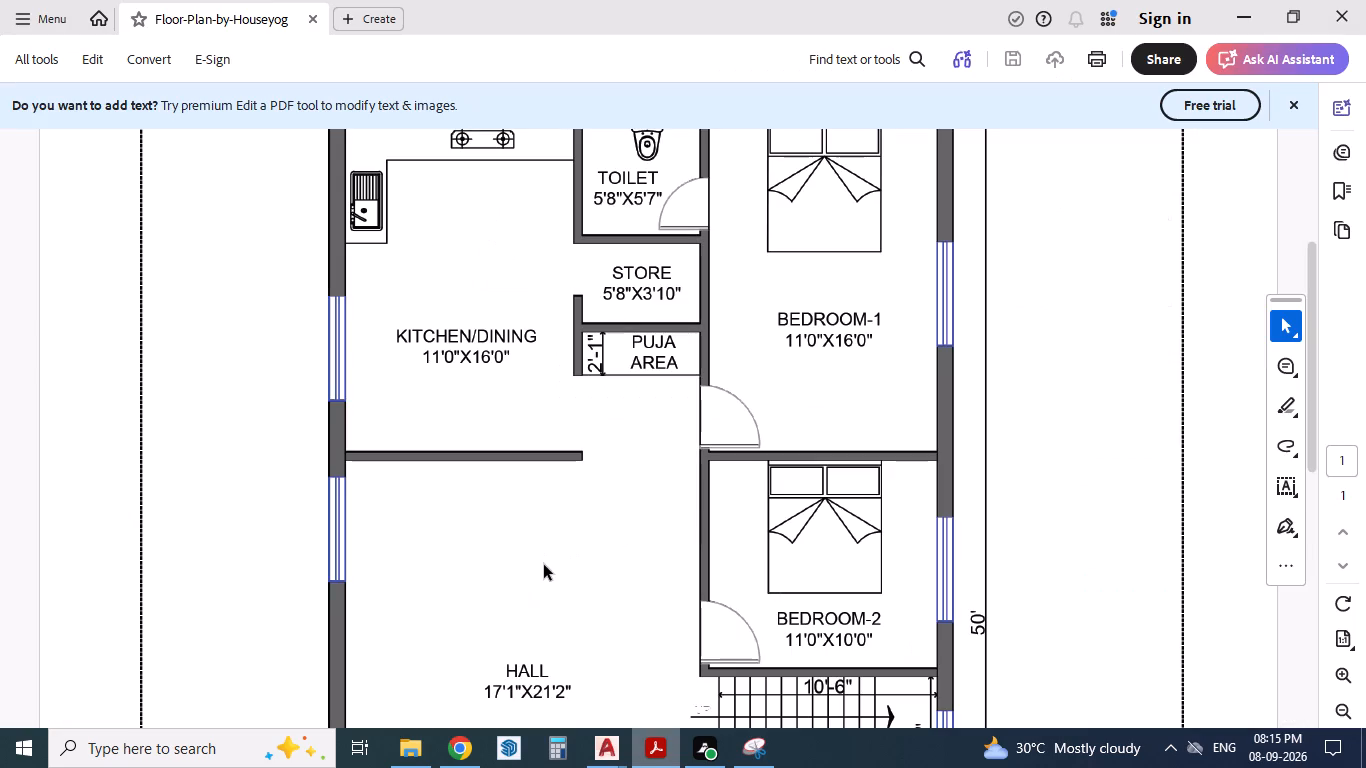
{"action": "key", "text": "alt+Tab"}
{"action": "scroll", "coordinate": [542, 504], "scroll_direction": "down", "scroll_amount": 1}
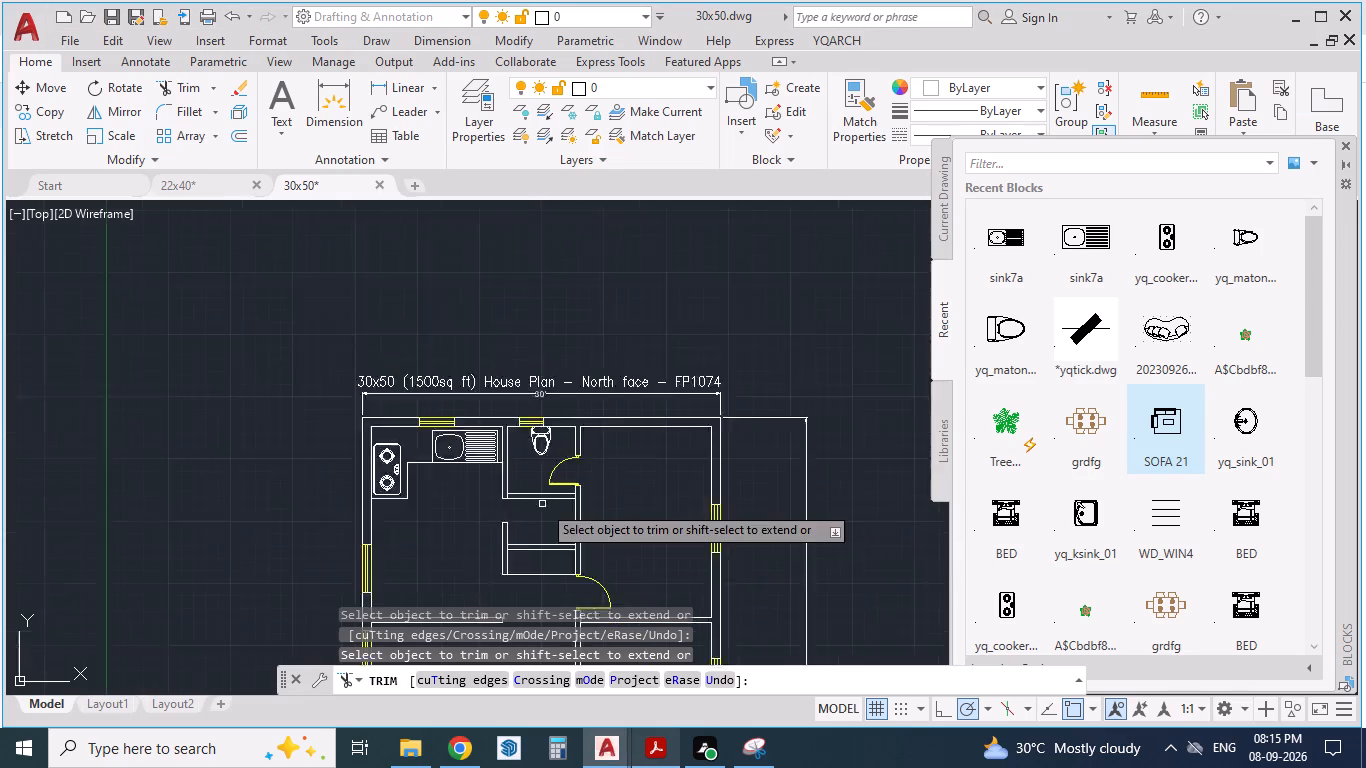
{"action": "scroll", "coordinate": [542, 504], "scroll_direction": "down", "scroll_amount": 1}
{"action": "scroll", "coordinate": [541, 543], "scroll_direction": "up", "scroll_amount": 3}
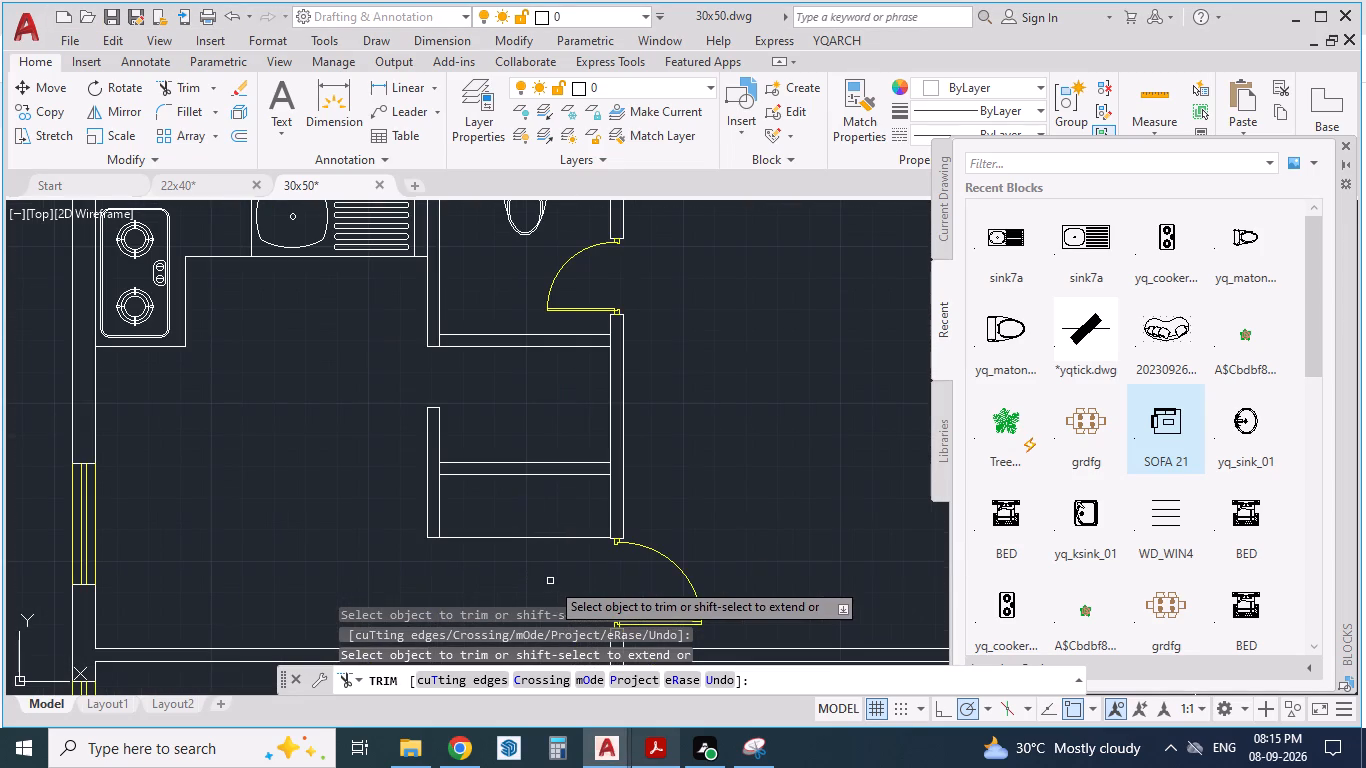
{"action": "scroll", "coordinate": [559, 576], "scroll_direction": "up", "scroll_amount": 2}
{"action": "scroll", "coordinate": [555, 570], "scroll_direction": "down", "scroll_amount": 2}
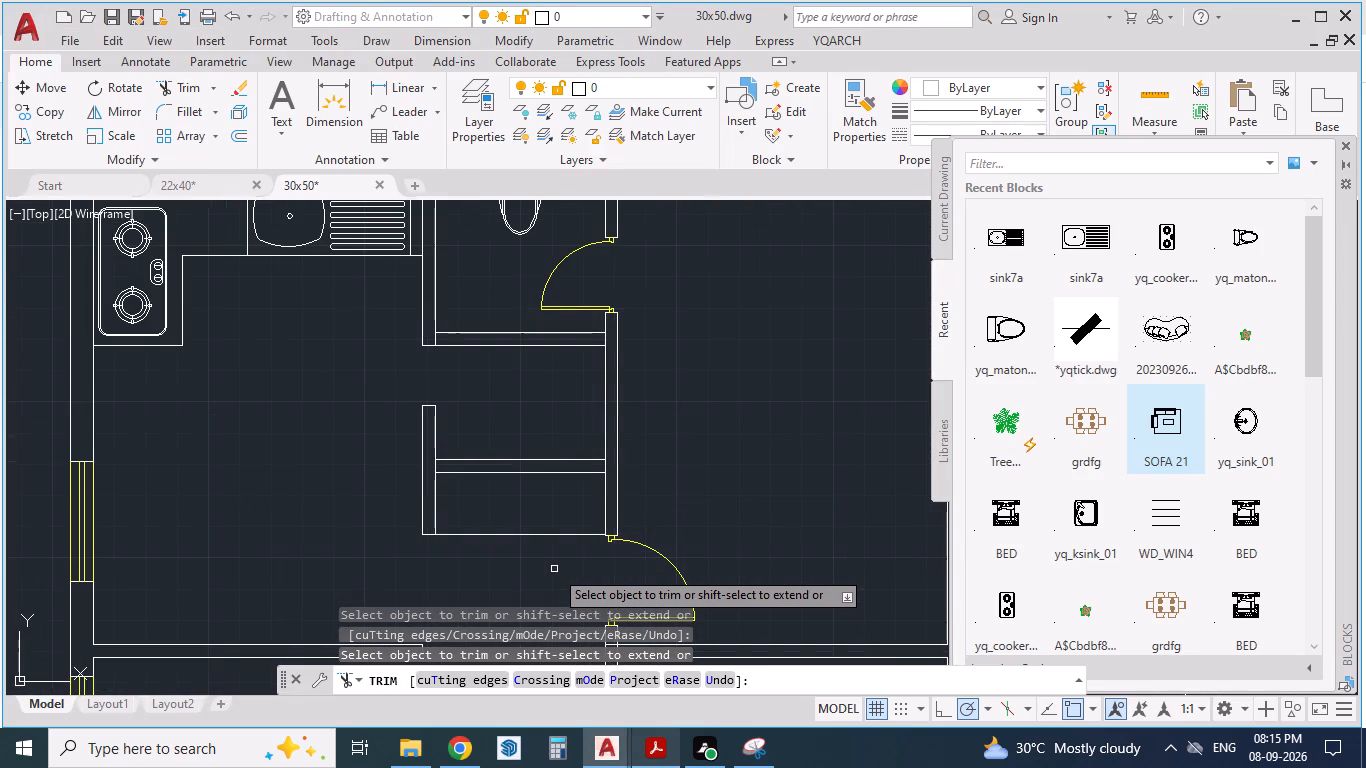
{"action": "scroll", "coordinate": [550, 563], "scroll_direction": "down", "scroll_amount": 2}
{"action": "scroll", "coordinate": [553, 580], "scroll_direction": "up", "scroll_amount": 1}
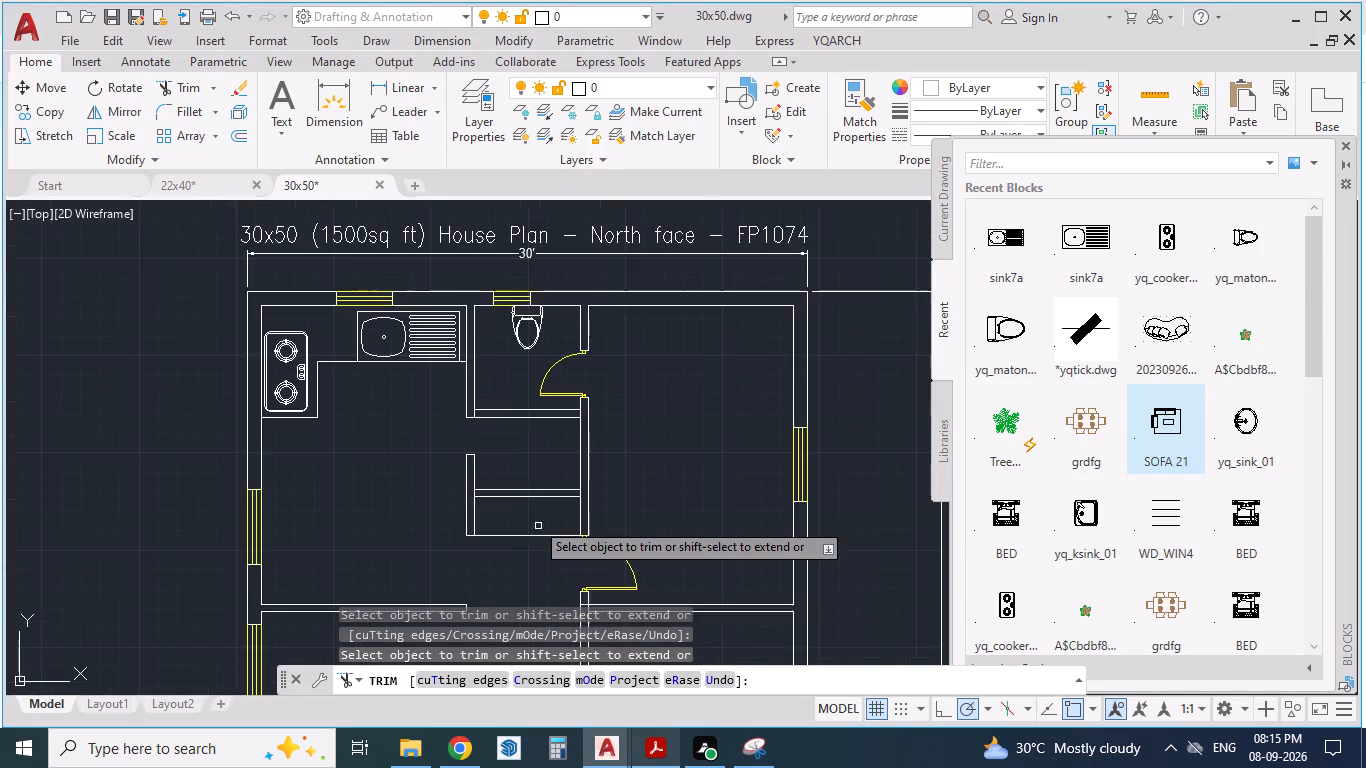
{"action": "scroll", "coordinate": [533, 512], "scroll_direction": "down", "scroll_amount": 2}
{"action": "scroll", "coordinate": [541, 546], "scroll_direction": "up", "scroll_amount": 2}
{"action": "scroll", "coordinate": [630, 535], "scroll_direction": "up", "scroll_amount": 2}
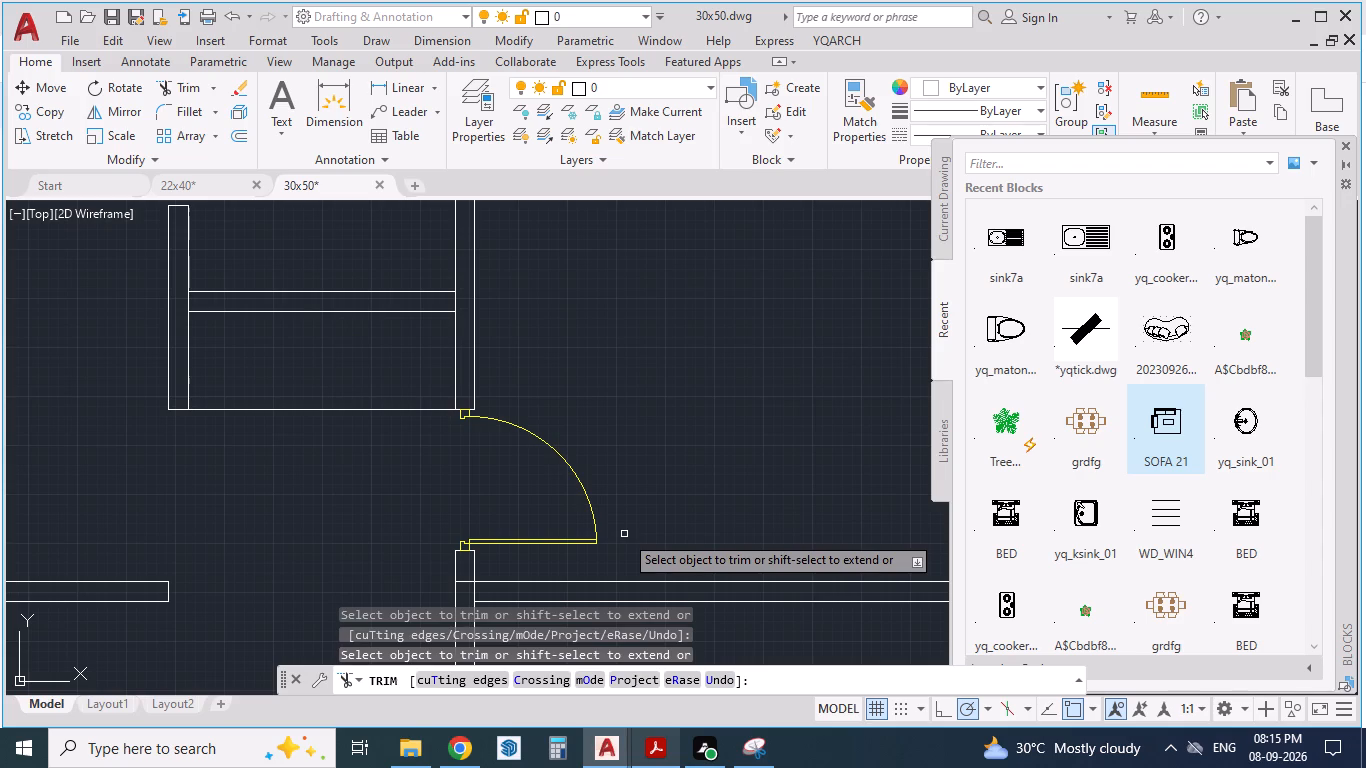
{"action": "key", "text": "Escape"}
{"action": "key", "text": "Escape"}
Move the Bedroom-1 door together with its upper and lower jamb lines straight down about 1 1/4".
{"action": "left_click", "coordinate": [613, 451]}
{"action": "left_click", "coordinate": [544, 496]}
{"action": "scroll", "coordinate": [468, 428], "scroll_direction": "up", "scroll_amount": 2}
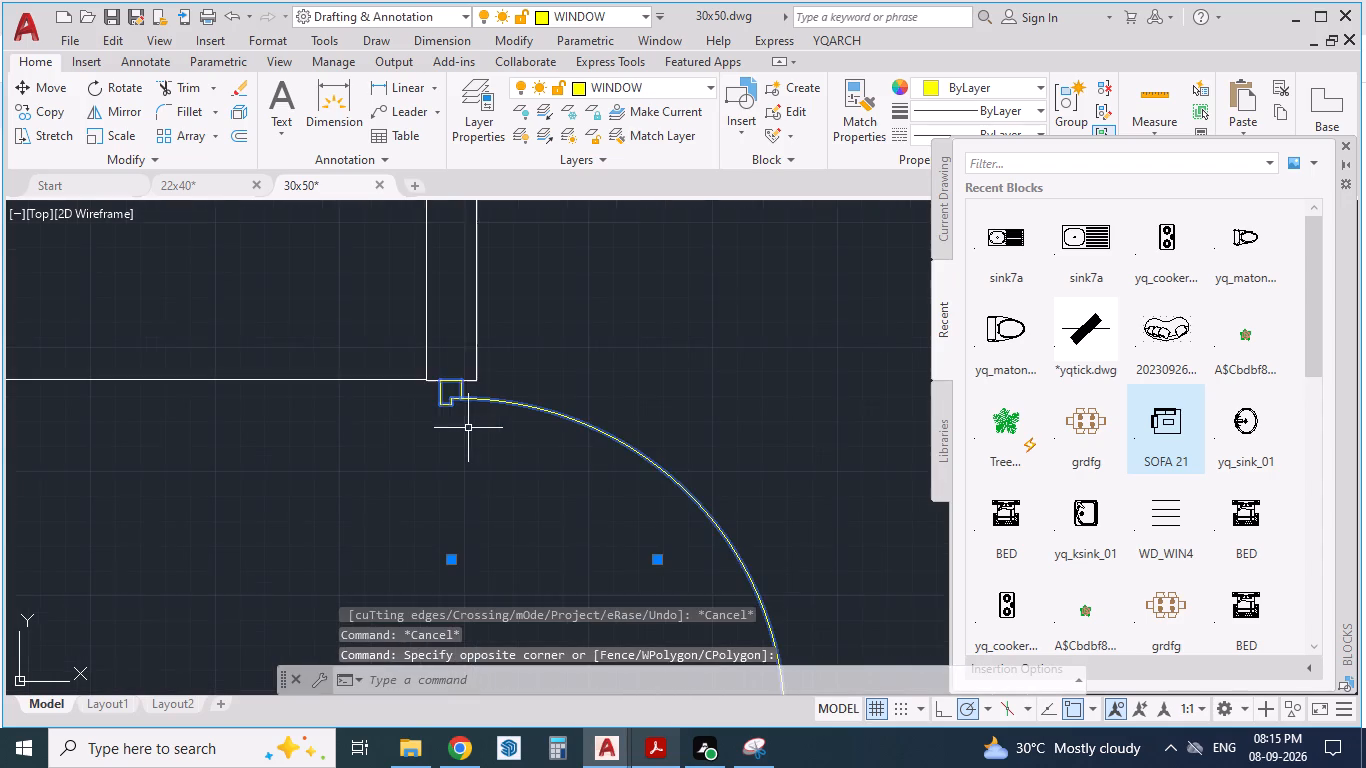
{"action": "scroll", "coordinate": [460, 368], "scroll_direction": "up", "scroll_amount": 2}
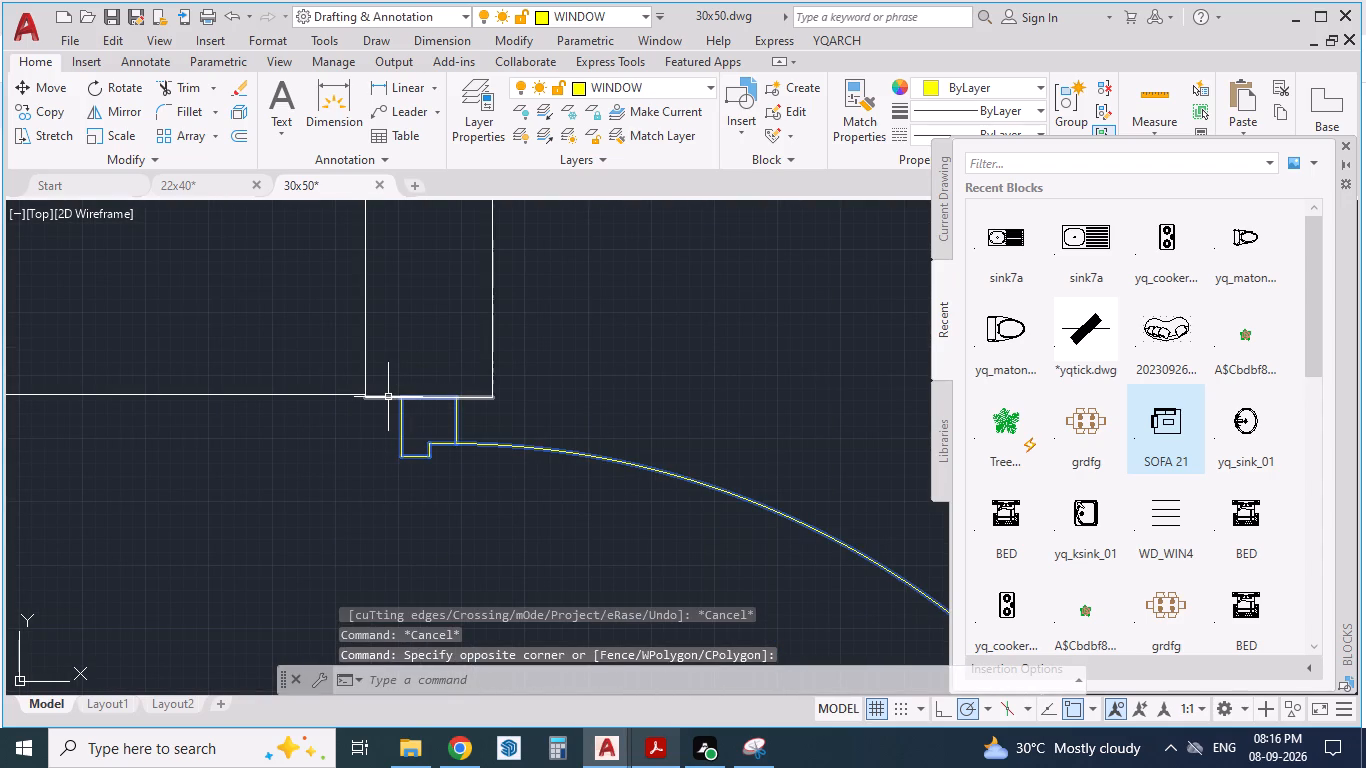
{"action": "left_click", "coordinate": [388, 397], "text": "shift"}
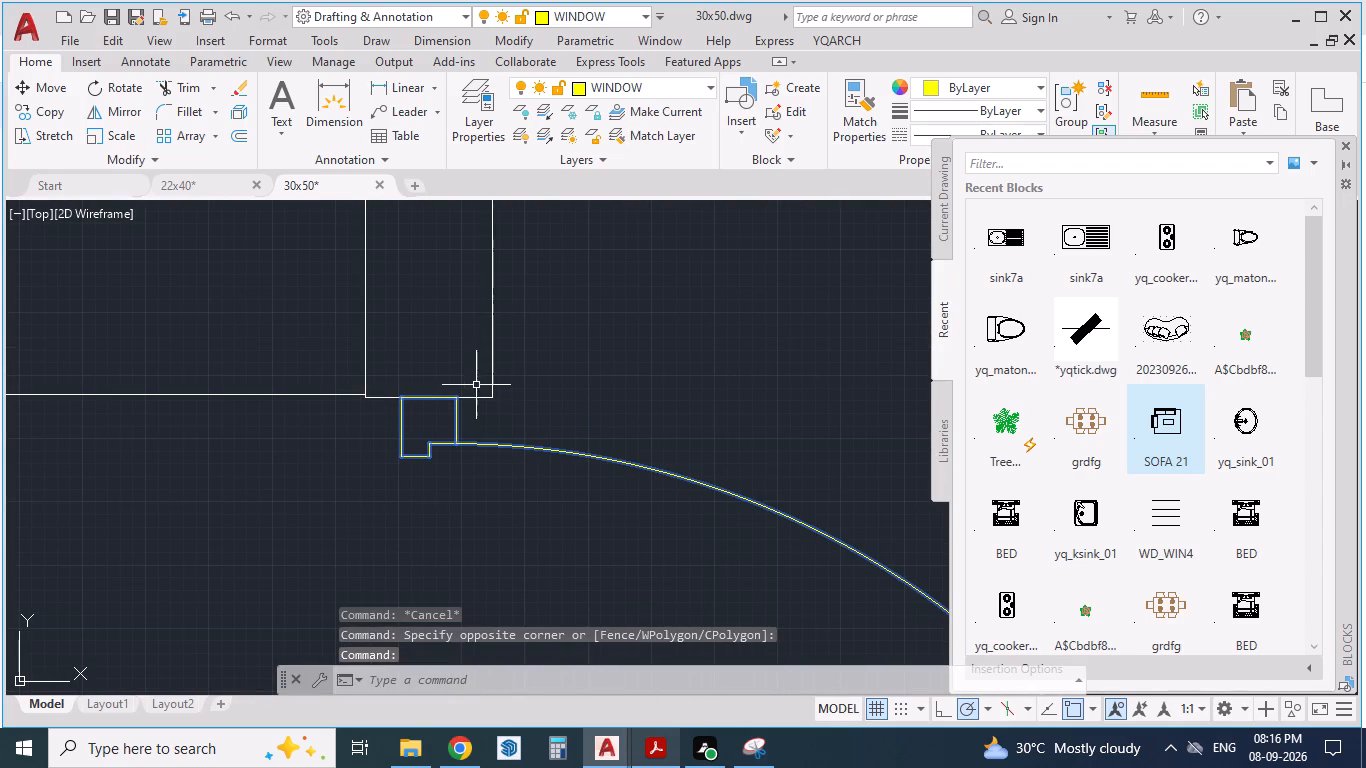
{"action": "left_click", "coordinate": [476, 396], "text": "ctrl"}
{"action": "left_click", "coordinate": [479, 398], "text": "ctrl"}
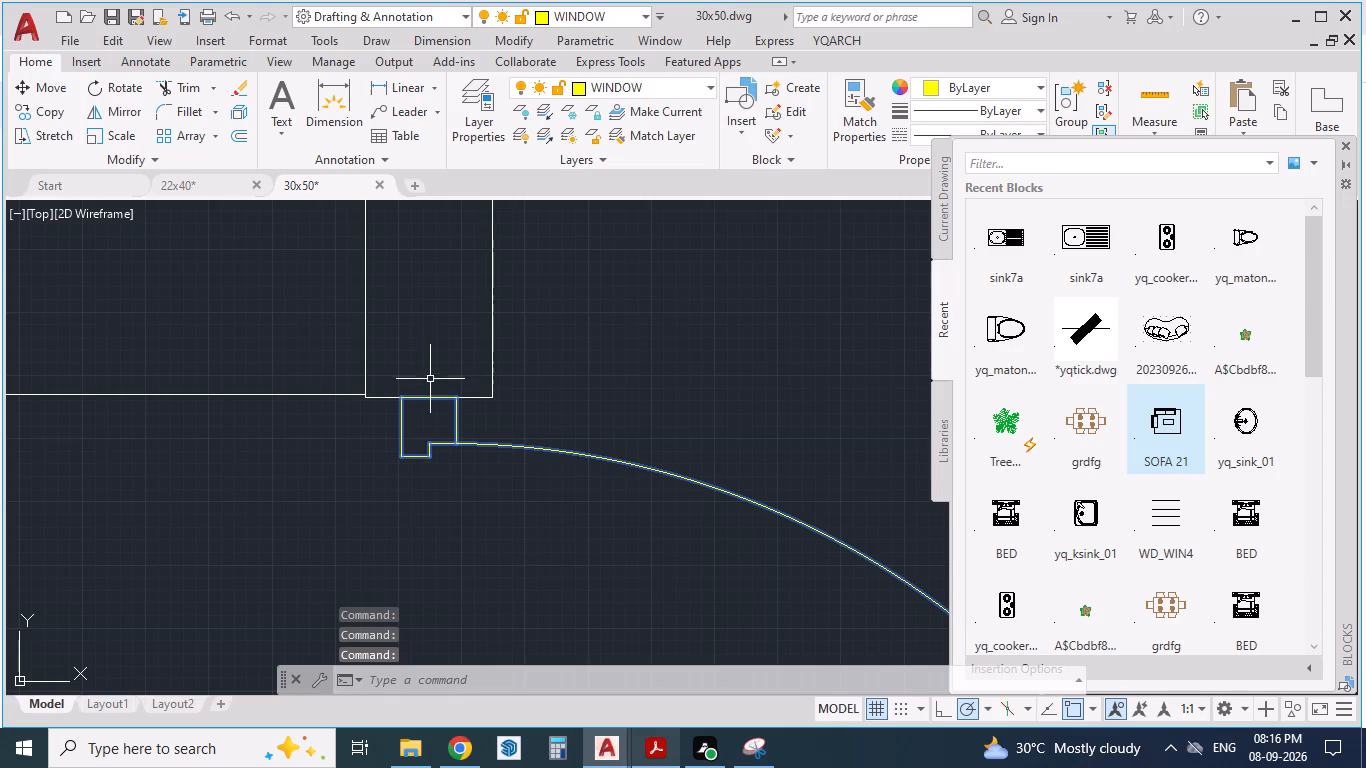
{"action": "left_click", "coordinate": [430, 378], "text": "ctrl"}
{"action": "left_click", "coordinate": [405, 427], "text": "ctrl"}
{"action": "left_click", "coordinate": [436, 385]}
{"action": "left_click", "coordinate": [390, 421]}
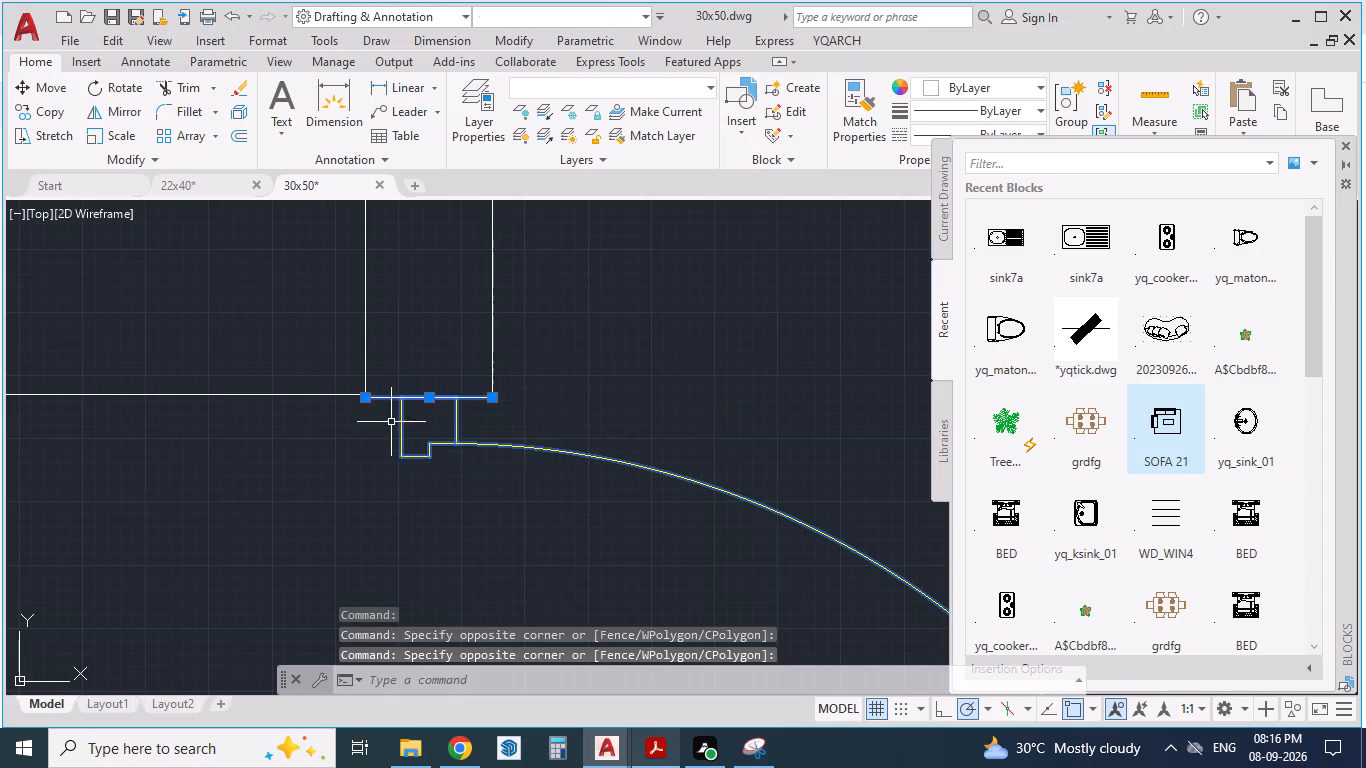
{"action": "scroll", "coordinate": [422, 387], "scroll_direction": "down", "scroll_amount": 4}
{"action": "scroll", "coordinate": [432, 514], "scroll_direction": "up", "scroll_amount": 3}
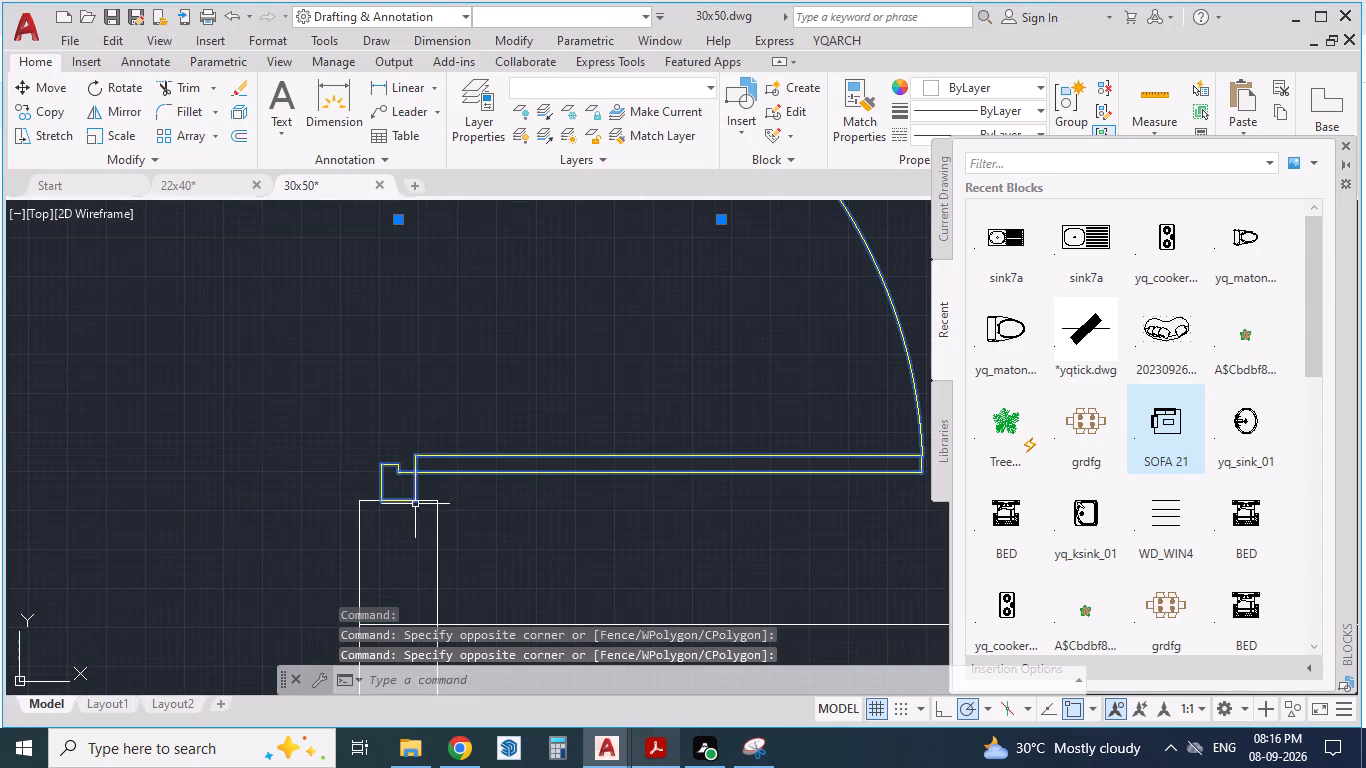
{"action": "left_click", "coordinate": [431, 481]}
{"action": "left_click", "coordinate": [398, 514]}
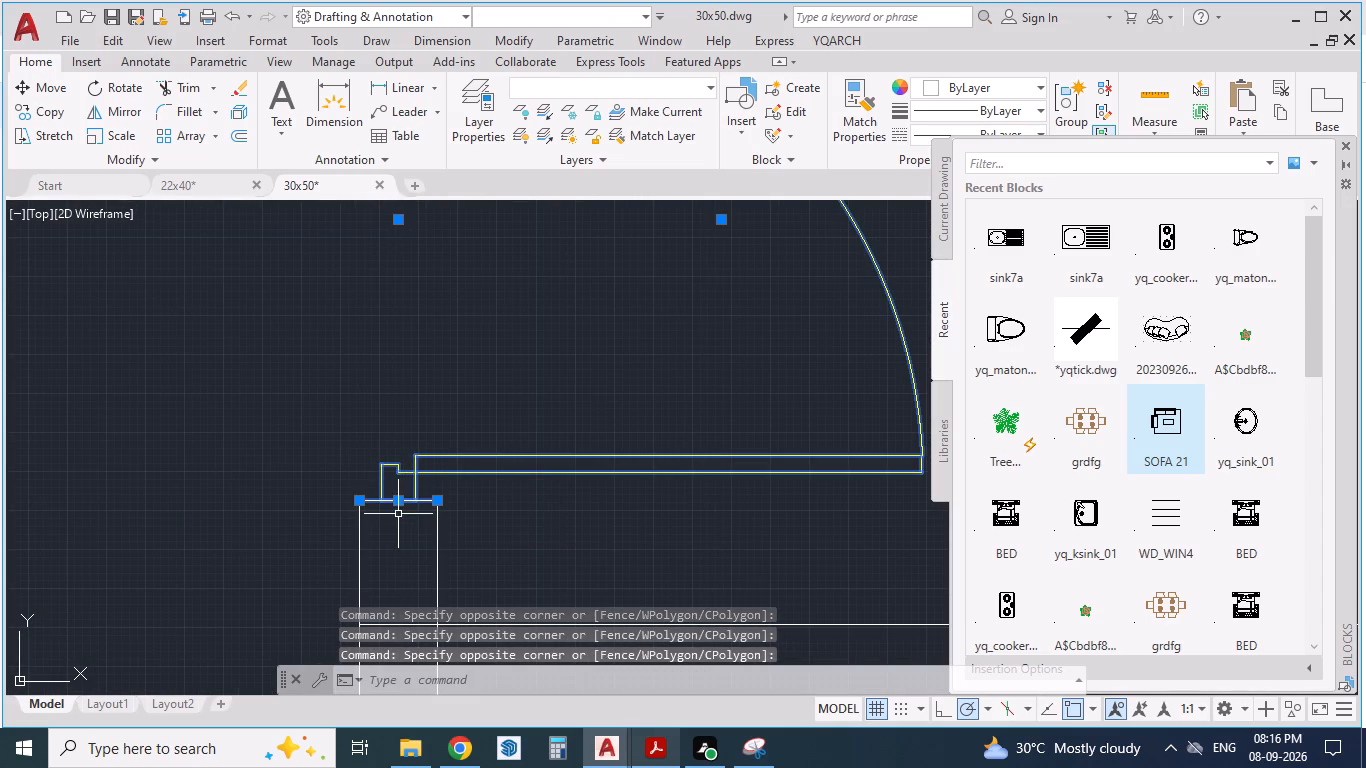
{"action": "key", "text": "m"}
{"action": "key", "text": "Return"}
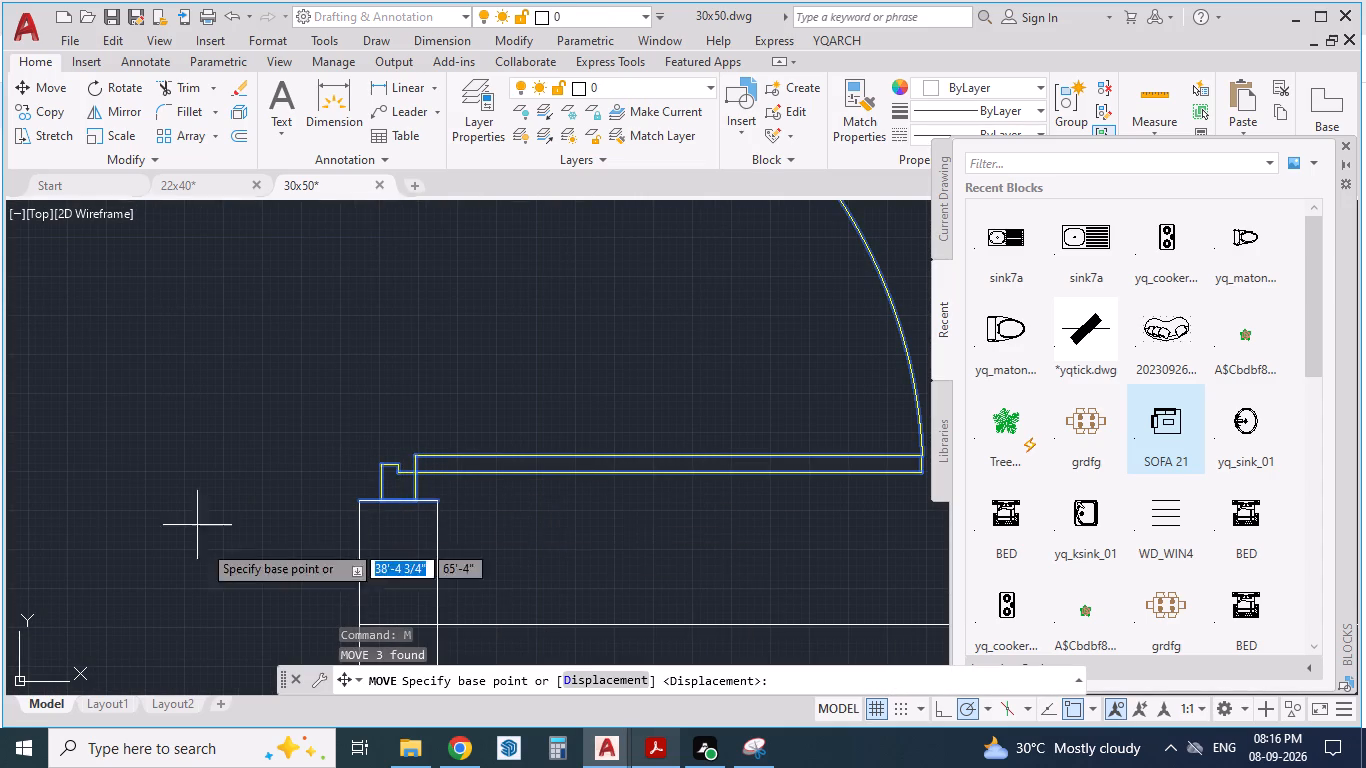
{"action": "scroll", "coordinate": [301, 526], "scroll_direction": "up", "scroll_amount": 2}
{"action": "left_click_drag", "start_coordinate": [533, 466], "coordinate": [529, 487]}
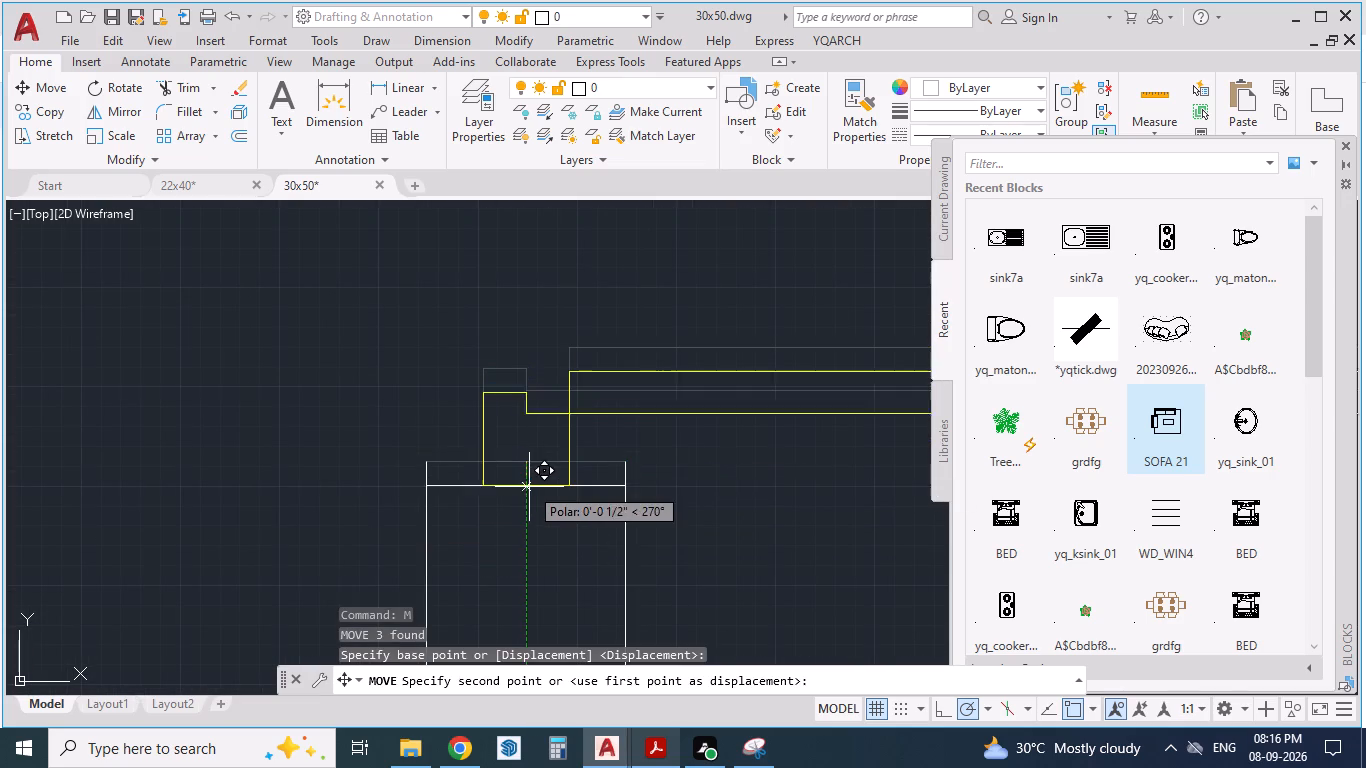
{"action": "left_click_drag", "start_coordinate": [529, 487], "coordinate": [529, 515]}
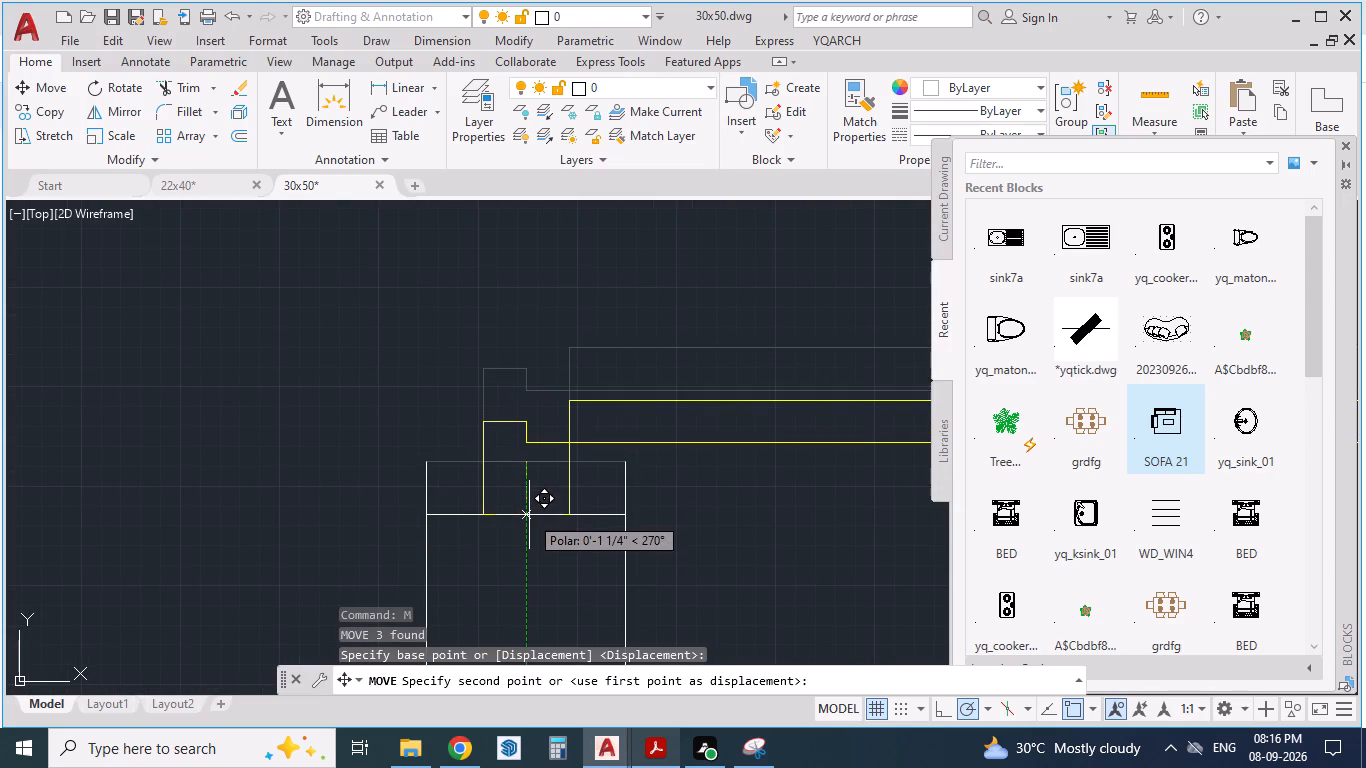
{"action": "left_click", "coordinate": [529, 515]}
Extend both face lines of the wall above the Bedroom-1 door down to the door's upper jamb line.
{"action": "scroll", "coordinate": [530, 460], "scroll_direction": "down", "scroll_amount": 3}
{"action": "scroll", "coordinate": [523, 547], "scroll_direction": "down", "scroll_amount": 2}
{"action": "scroll", "coordinate": [531, 371], "scroll_direction": "up", "scroll_amount": 1}
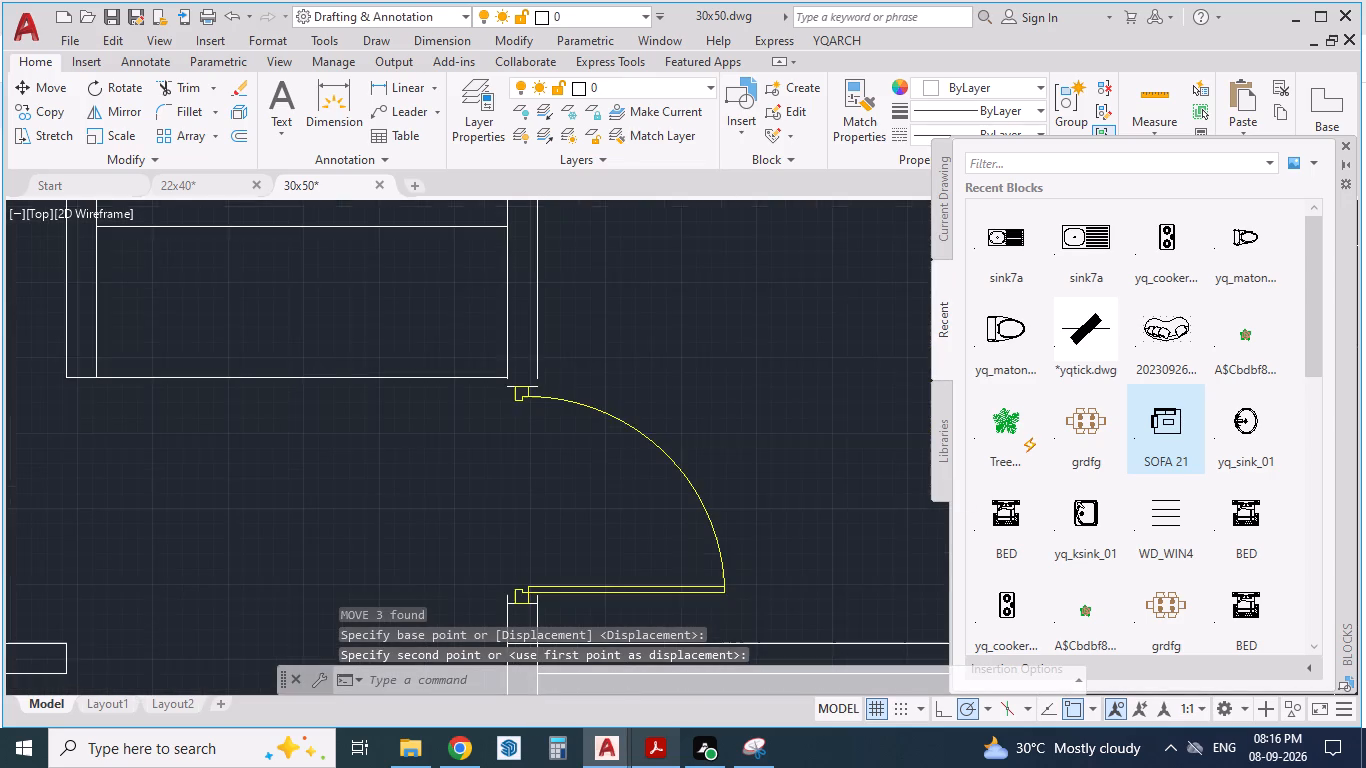
{"action": "scroll", "coordinate": [531, 371], "scroll_direction": "up", "scroll_amount": 1}
{"action": "key", "text": "Escape"}
{"action": "key", "text": "Escape"}
{"action": "type", "text": "EX"}
{"action": "key", "text": "Return"}
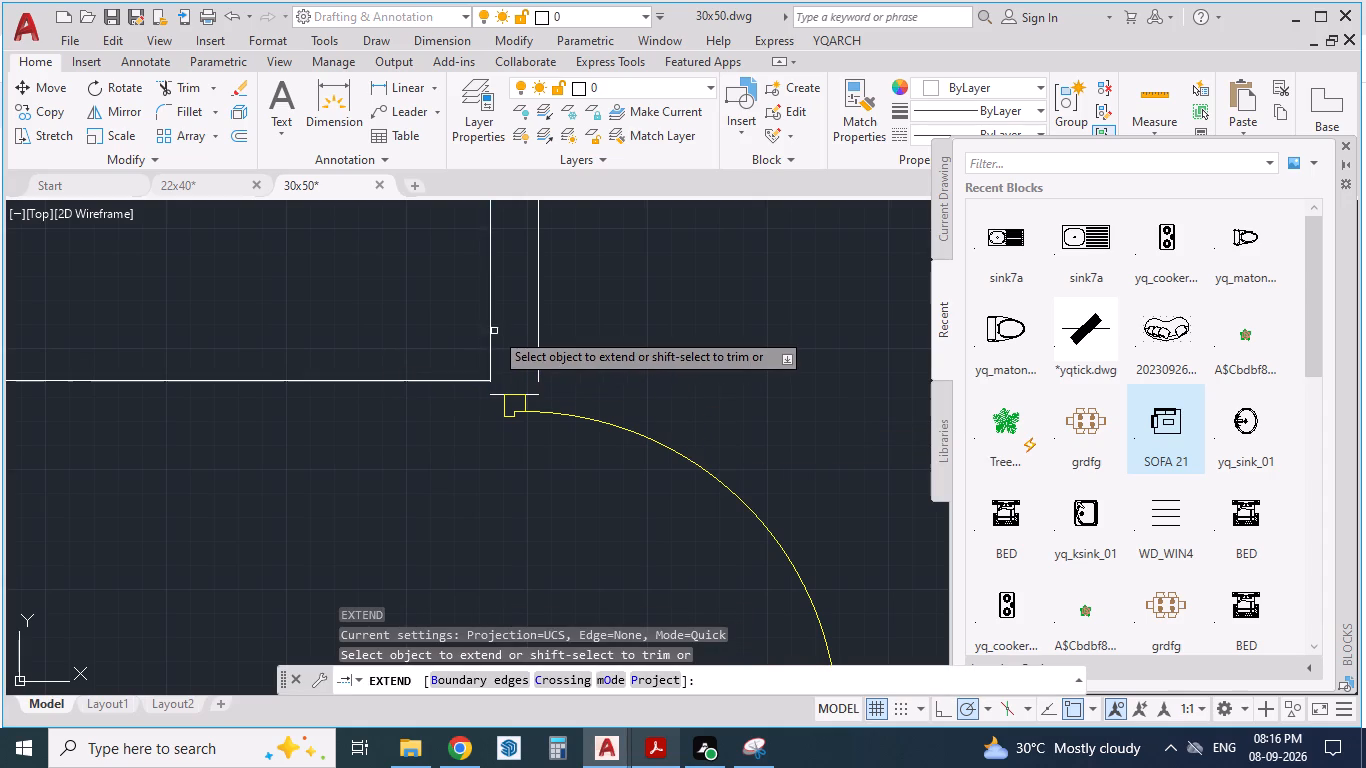
{"action": "left_click", "coordinate": [490, 331]}
{"action": "left_click", "coordinate": [537, 324]}
{"action": "scroll", "coordinate": [507, 340], "scroll_direction": "down", "scroll_amount": 3}
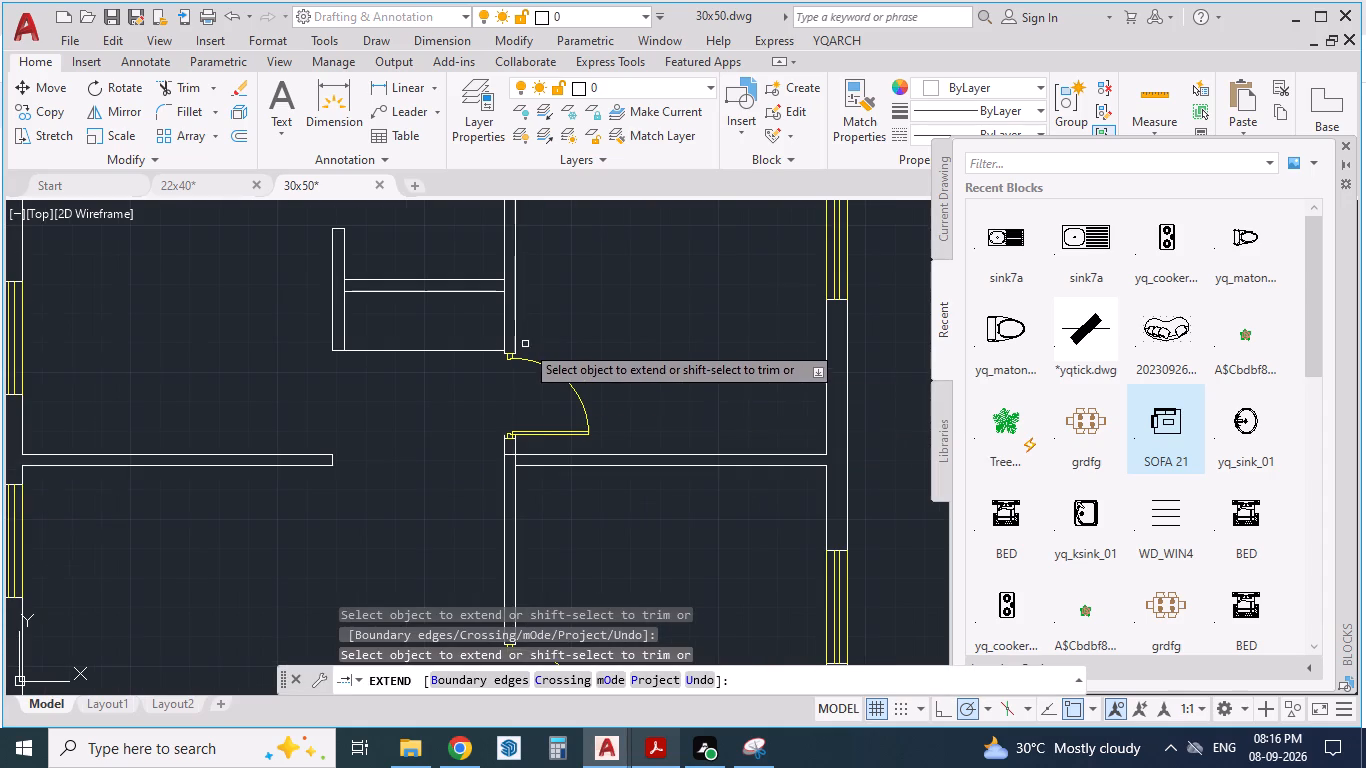
{"action": "key", "text": "Escape"}
{"action": "key", "text": "Escape"}
Trim the two short wall line ends projecting above the lower jamb line of the Bedroom-1 door.
{"action": "scroll", "coordinate": [532, 464], "scroll_direction": "up", "scroll_amount": 3}
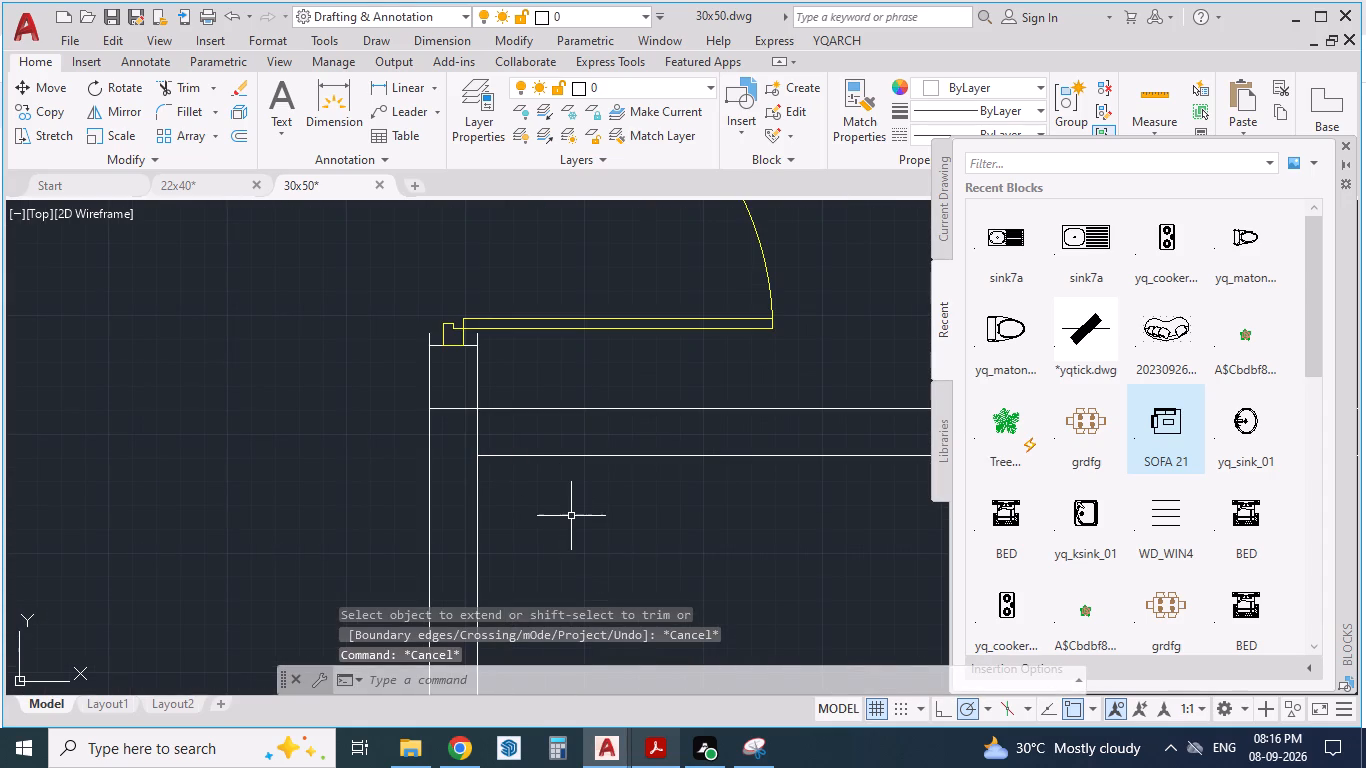
{"action": "type", "text": "TR"}
{"action": "key", "text": "Return"}
{"action": "scroll", "coordinate": [493, 387], "scroll_direction": "up", "scroll_amount": 1}
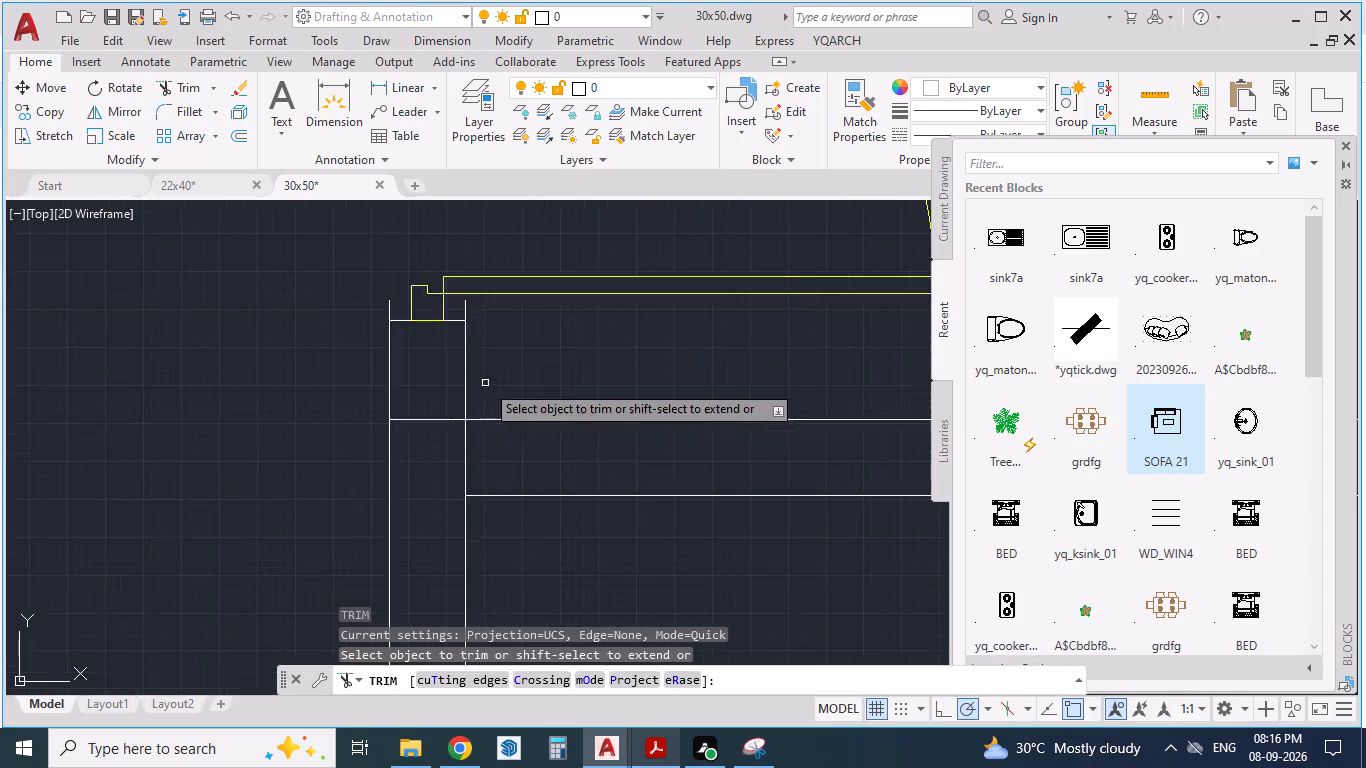
{"action": "scroll", "coordinate": [483, 381], "scroll_direction": "up", "scroll_amount": 1}
{"action": "left_click", "coordinate": [334, 268]}
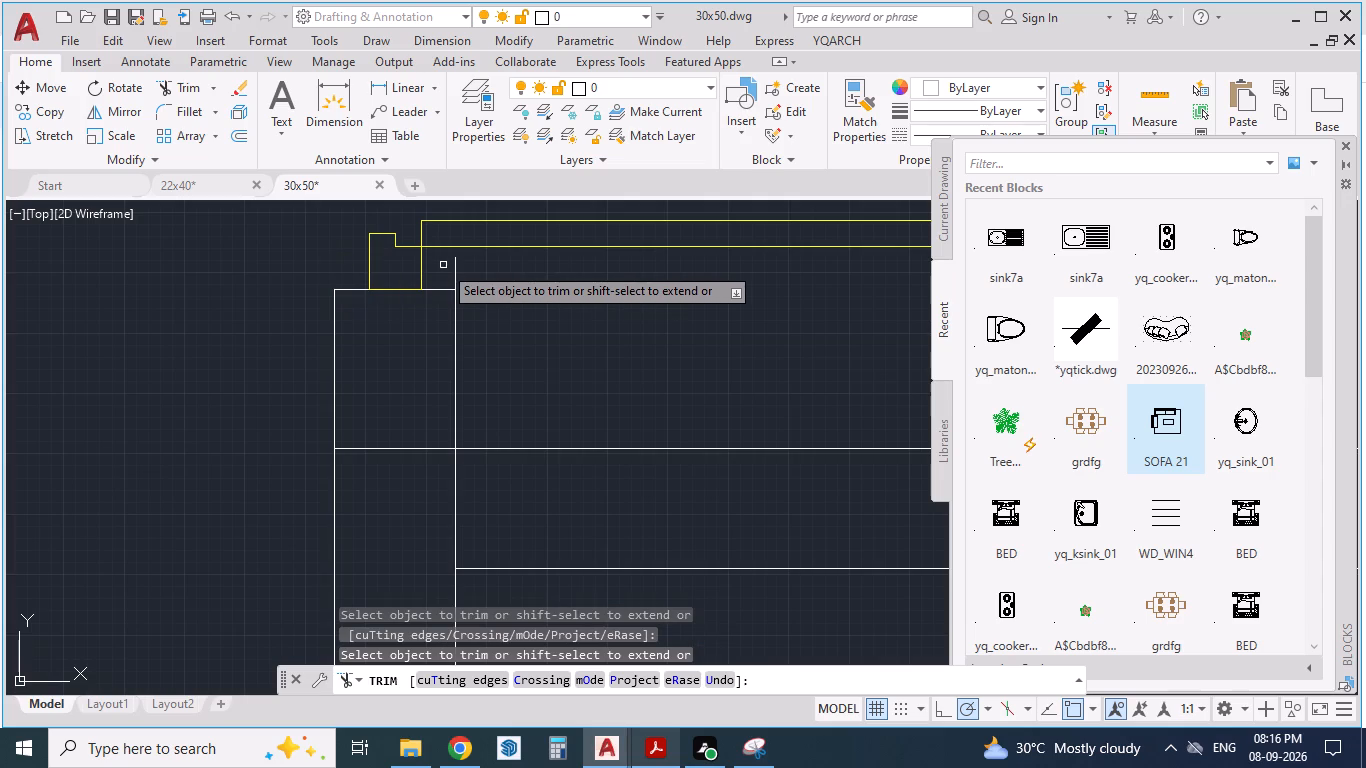
{"action": "left_click", "coordinate": [454, 268]}
{"action": "scroll", "coordinate": [527, 395], "scroll_direction": "down", "scroll_amount": 5}
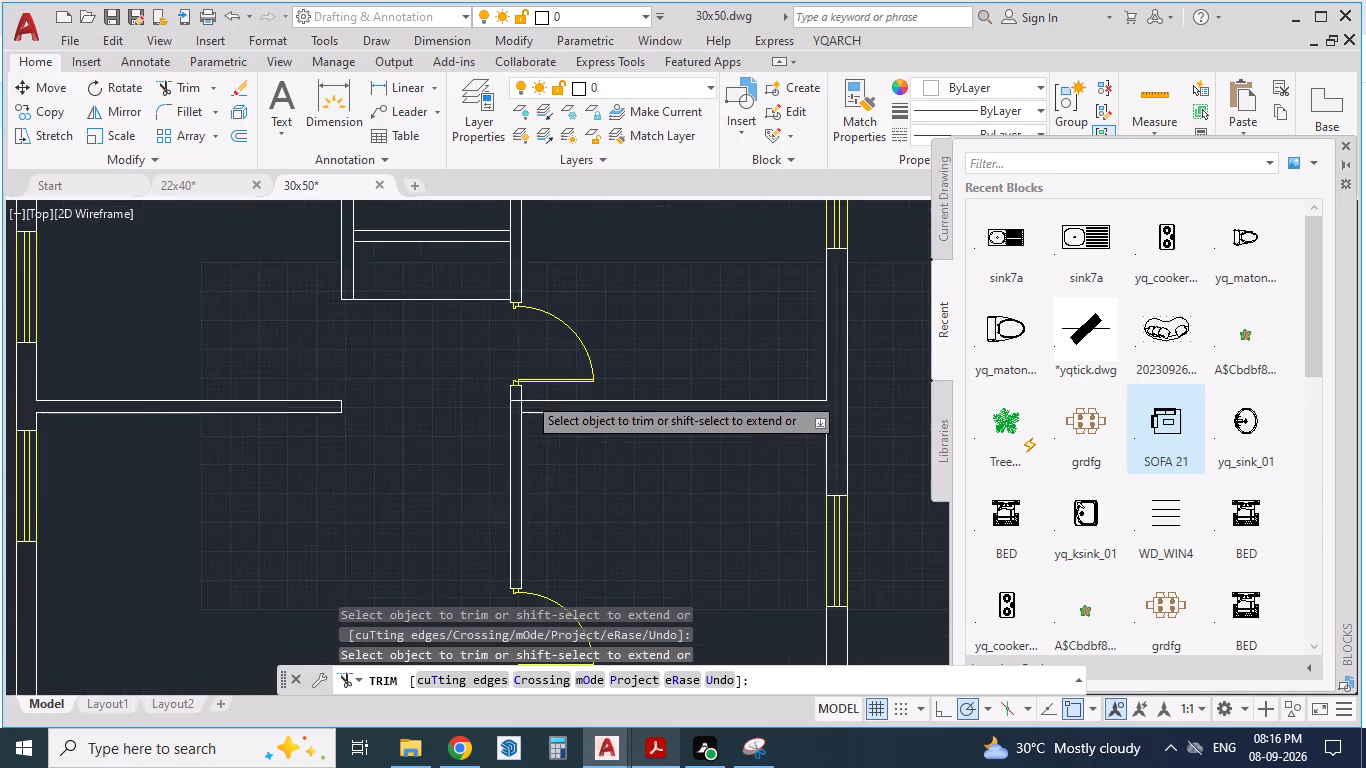
{"action": "key", "text": "Escape"}
{"action": "key", "text": "Escape"}
Save the 30x50 drawing.
{"action": "key", "text": "ctrl+s"}
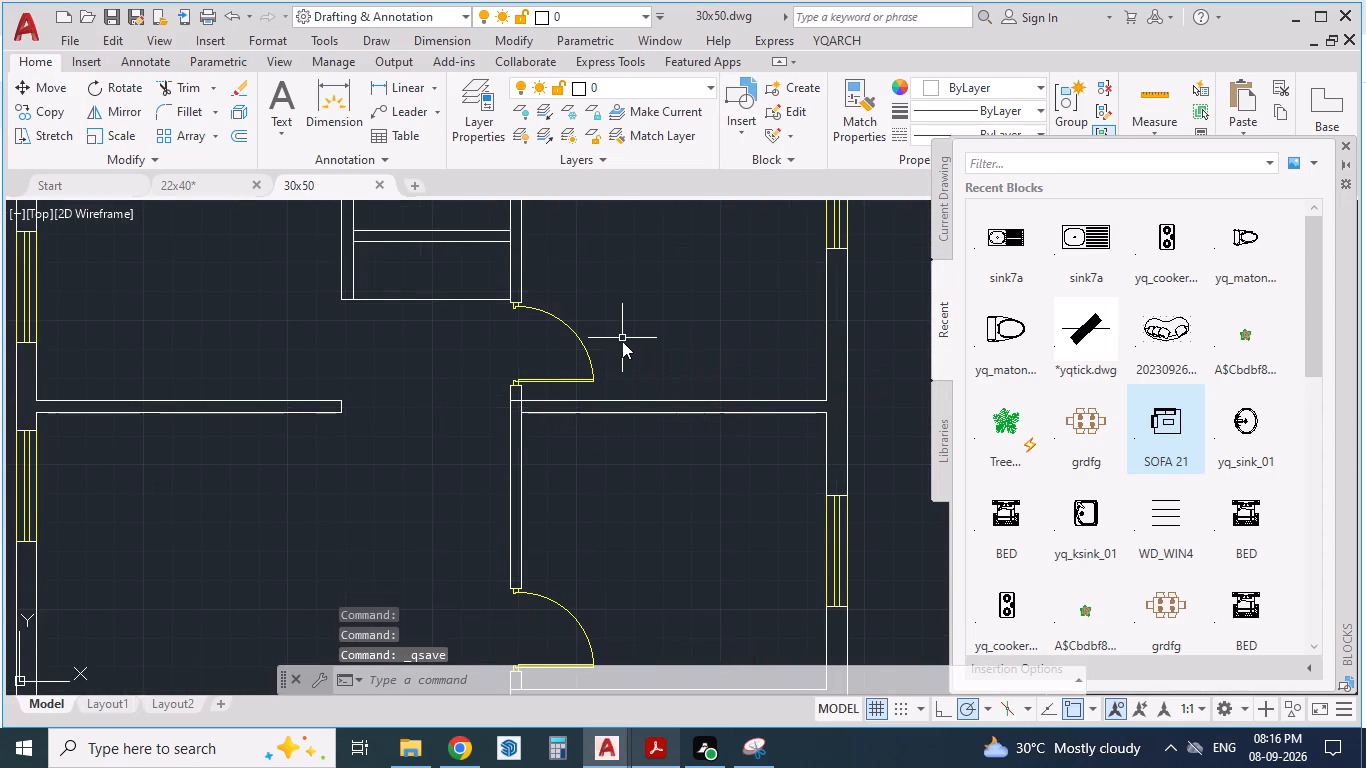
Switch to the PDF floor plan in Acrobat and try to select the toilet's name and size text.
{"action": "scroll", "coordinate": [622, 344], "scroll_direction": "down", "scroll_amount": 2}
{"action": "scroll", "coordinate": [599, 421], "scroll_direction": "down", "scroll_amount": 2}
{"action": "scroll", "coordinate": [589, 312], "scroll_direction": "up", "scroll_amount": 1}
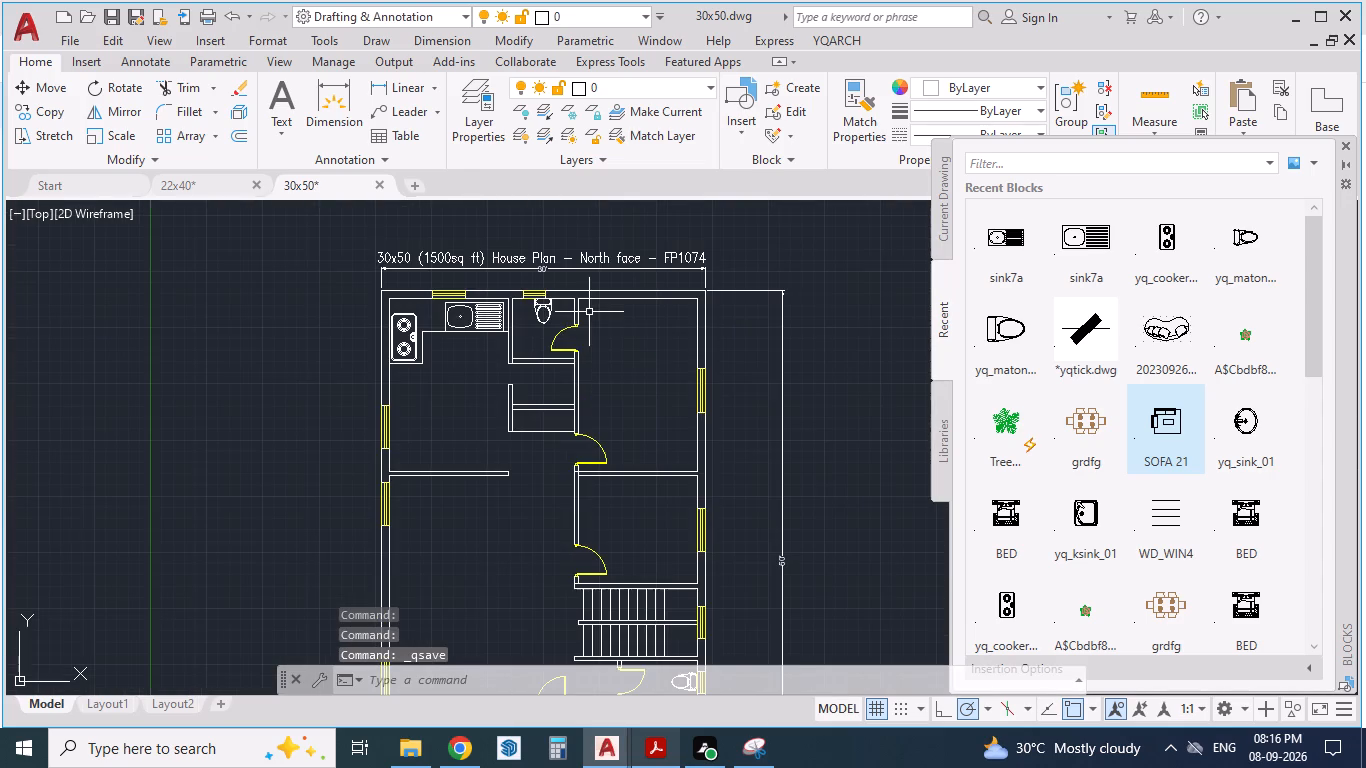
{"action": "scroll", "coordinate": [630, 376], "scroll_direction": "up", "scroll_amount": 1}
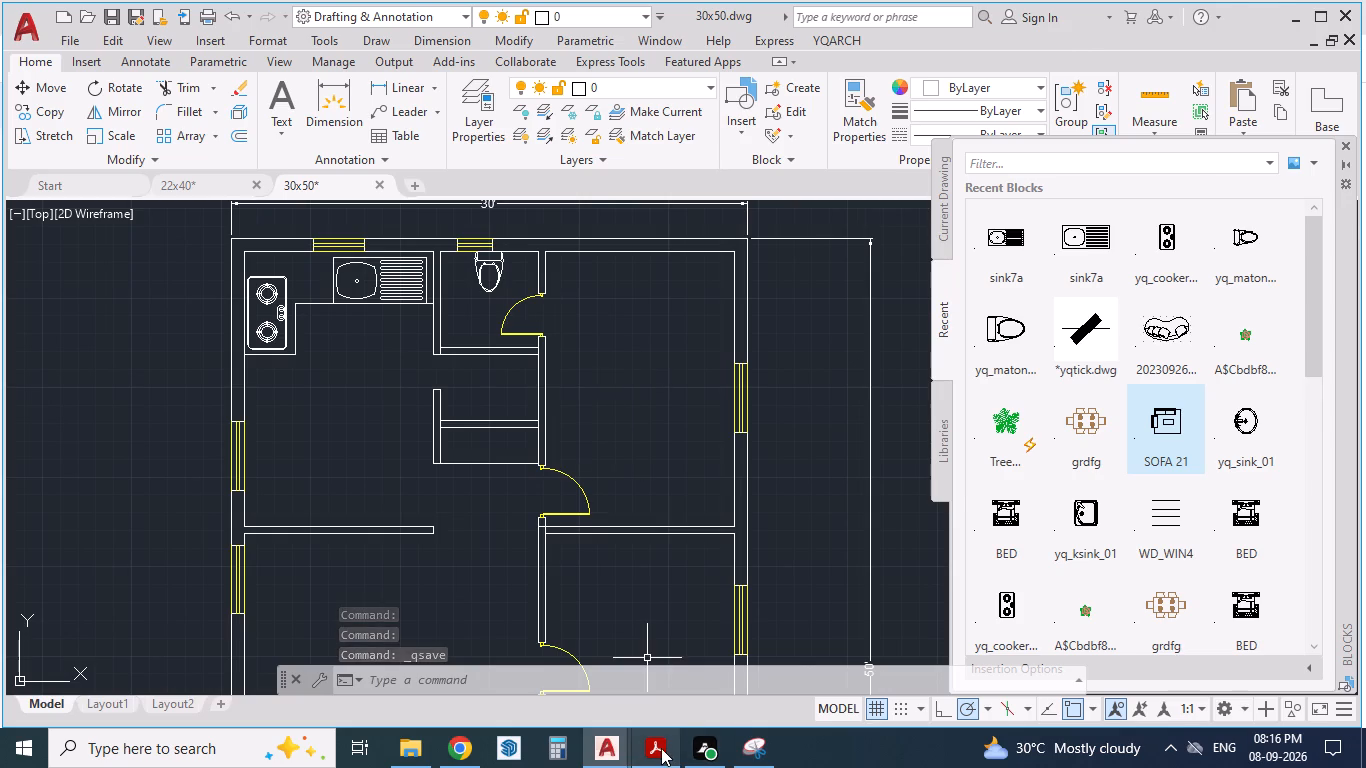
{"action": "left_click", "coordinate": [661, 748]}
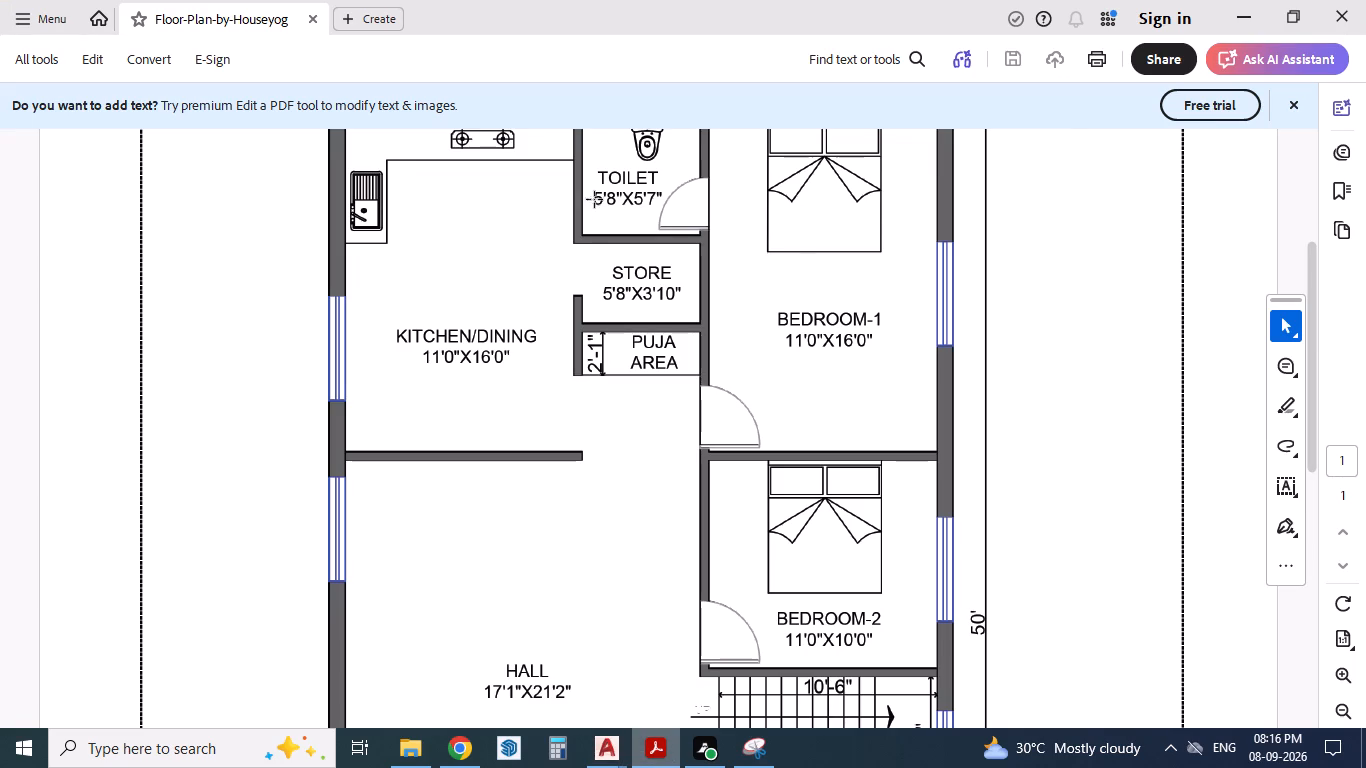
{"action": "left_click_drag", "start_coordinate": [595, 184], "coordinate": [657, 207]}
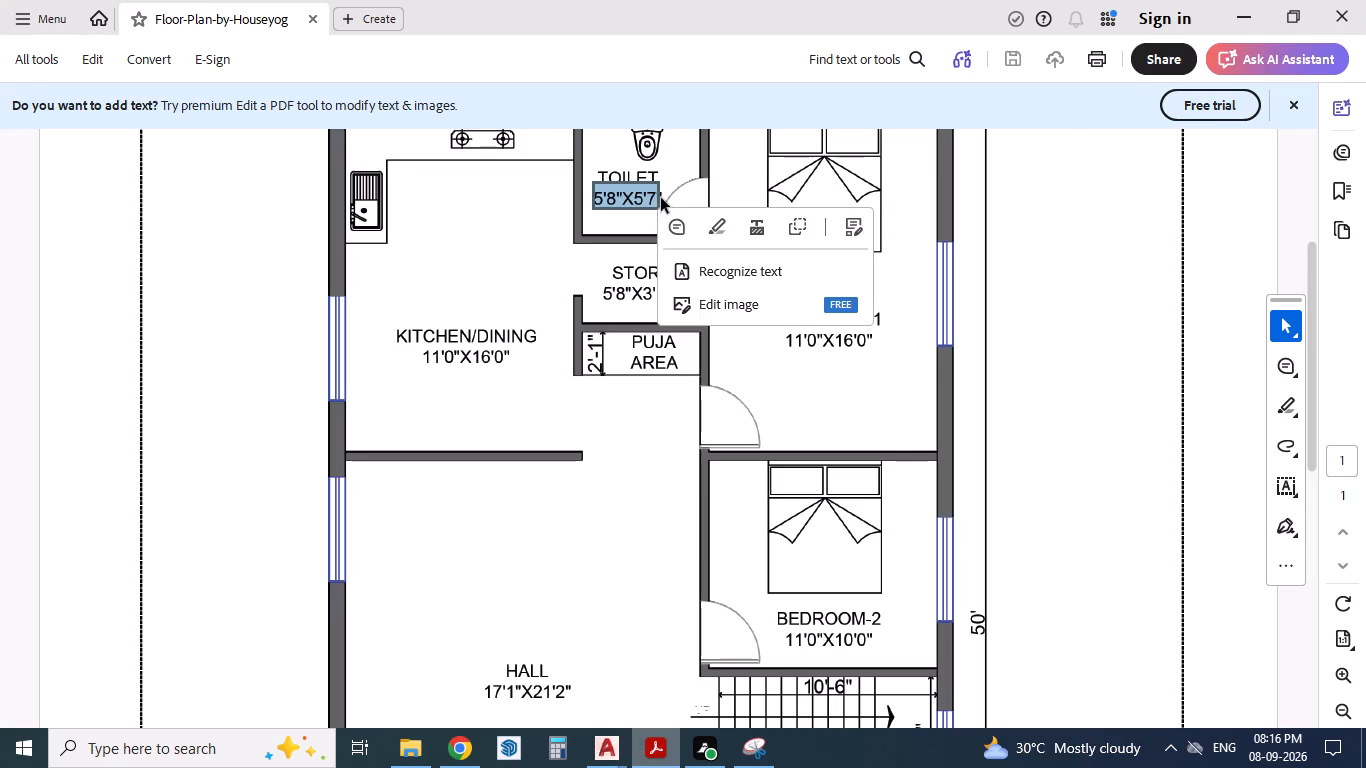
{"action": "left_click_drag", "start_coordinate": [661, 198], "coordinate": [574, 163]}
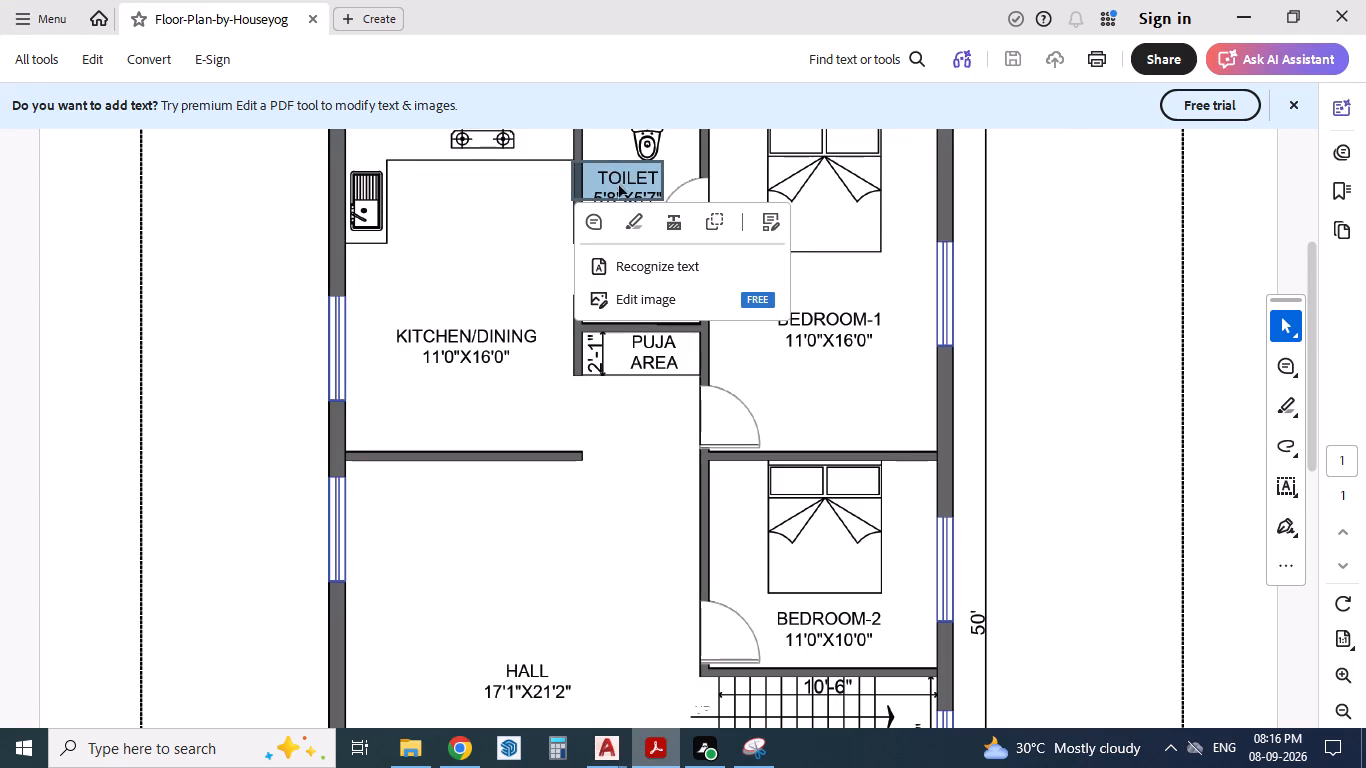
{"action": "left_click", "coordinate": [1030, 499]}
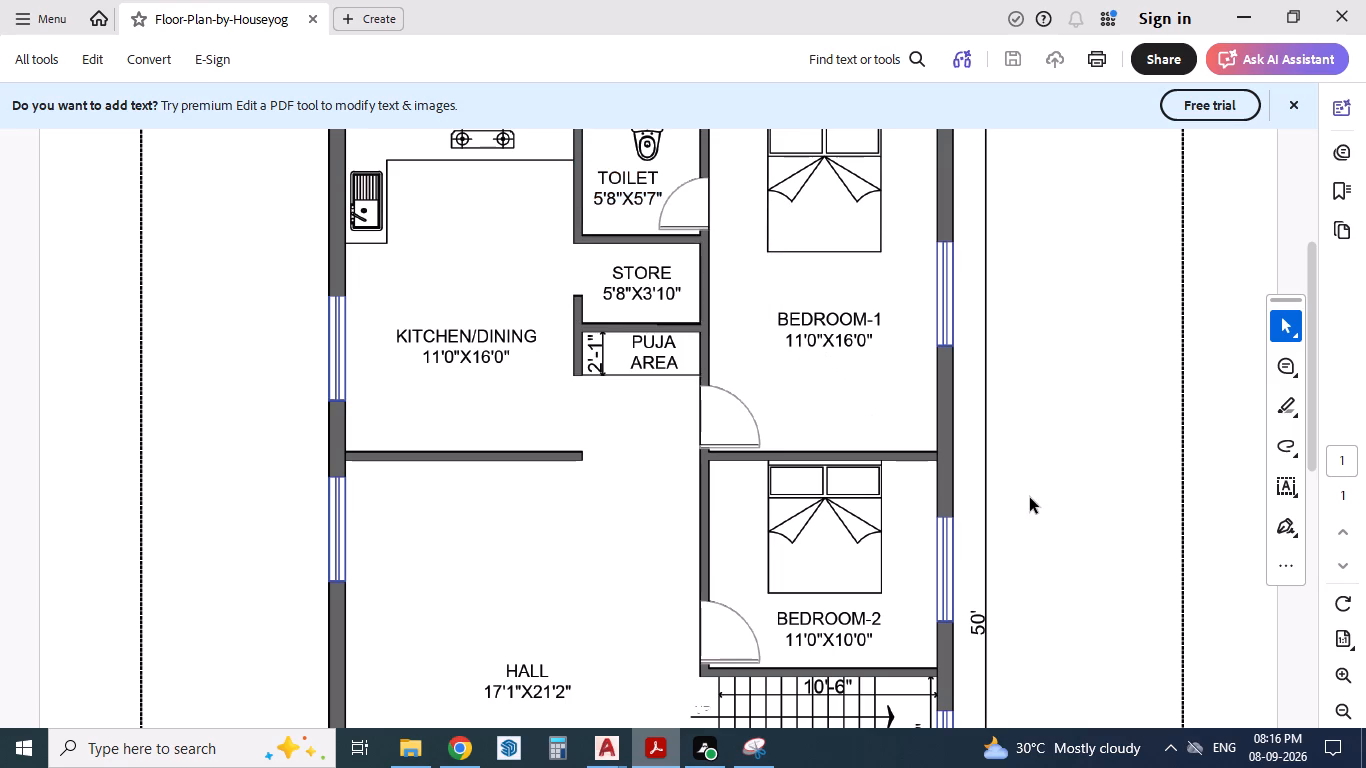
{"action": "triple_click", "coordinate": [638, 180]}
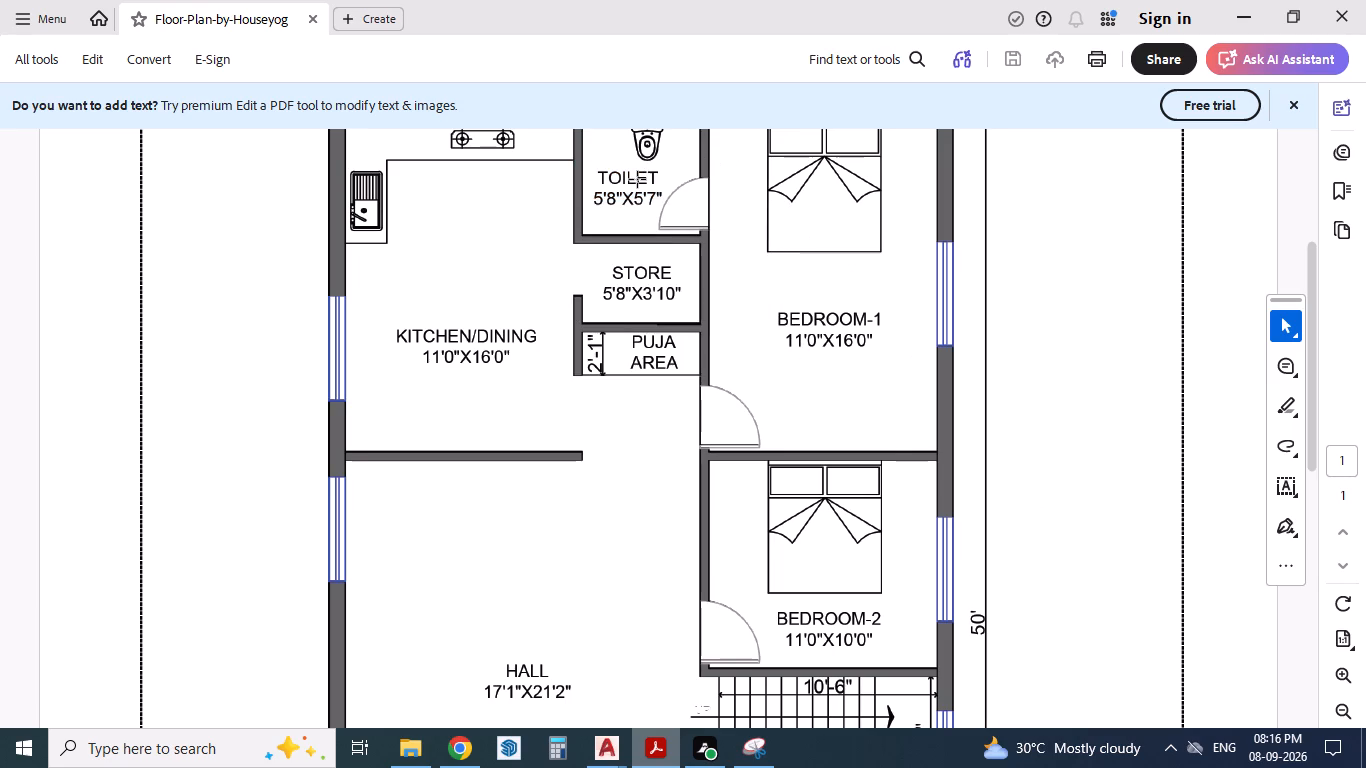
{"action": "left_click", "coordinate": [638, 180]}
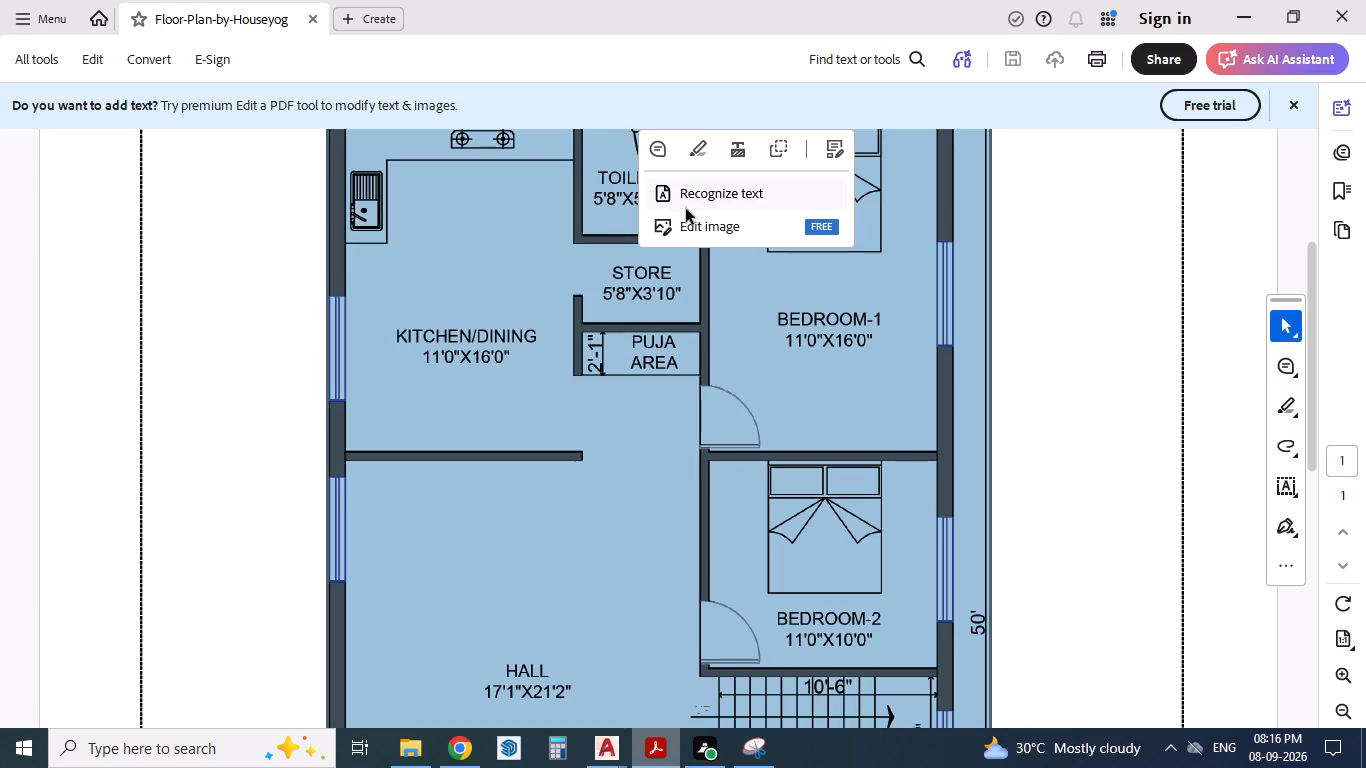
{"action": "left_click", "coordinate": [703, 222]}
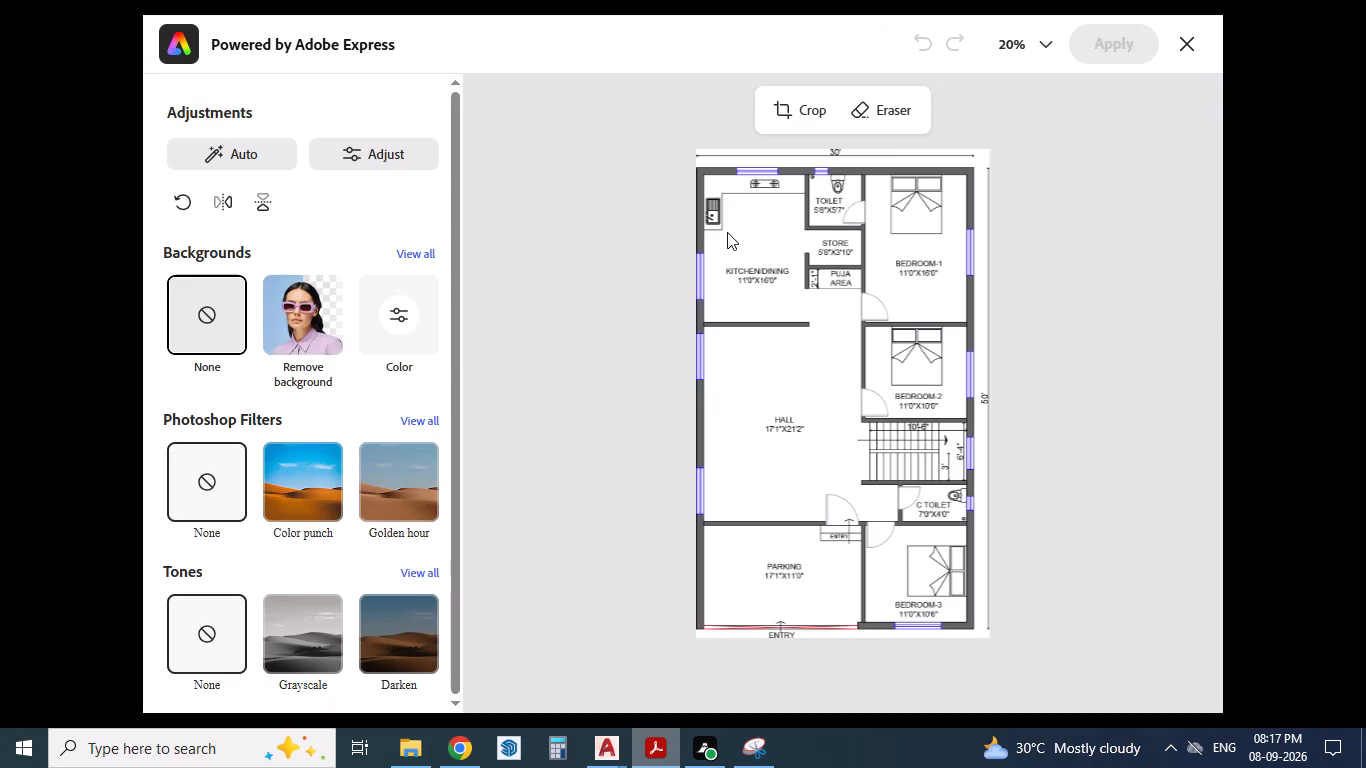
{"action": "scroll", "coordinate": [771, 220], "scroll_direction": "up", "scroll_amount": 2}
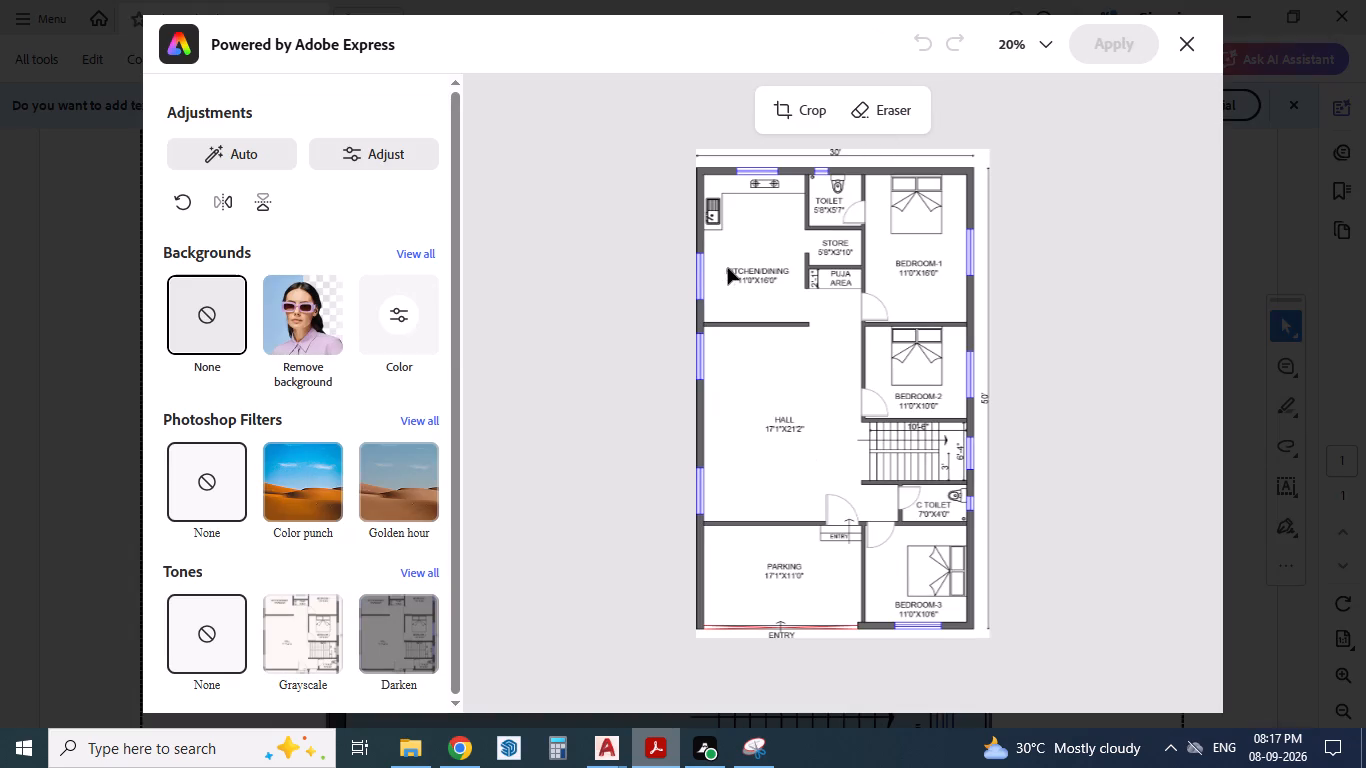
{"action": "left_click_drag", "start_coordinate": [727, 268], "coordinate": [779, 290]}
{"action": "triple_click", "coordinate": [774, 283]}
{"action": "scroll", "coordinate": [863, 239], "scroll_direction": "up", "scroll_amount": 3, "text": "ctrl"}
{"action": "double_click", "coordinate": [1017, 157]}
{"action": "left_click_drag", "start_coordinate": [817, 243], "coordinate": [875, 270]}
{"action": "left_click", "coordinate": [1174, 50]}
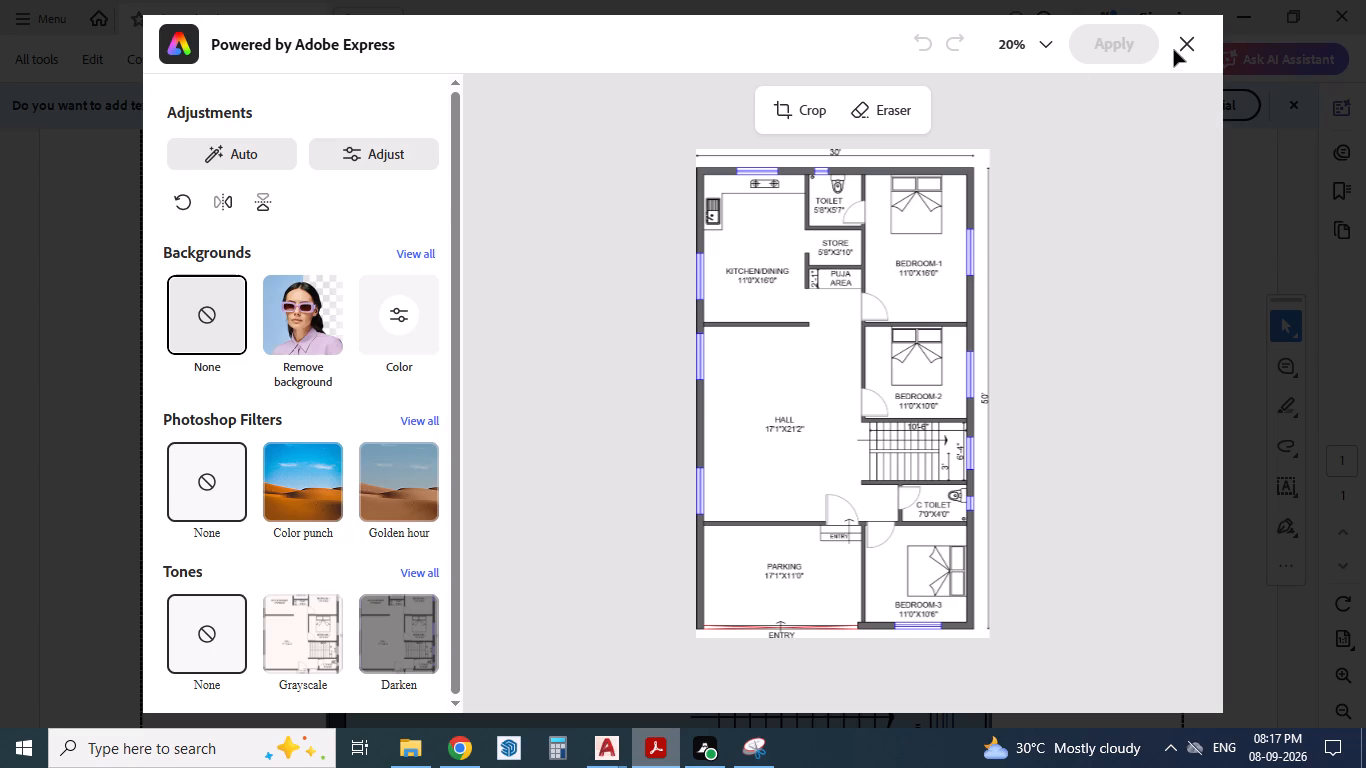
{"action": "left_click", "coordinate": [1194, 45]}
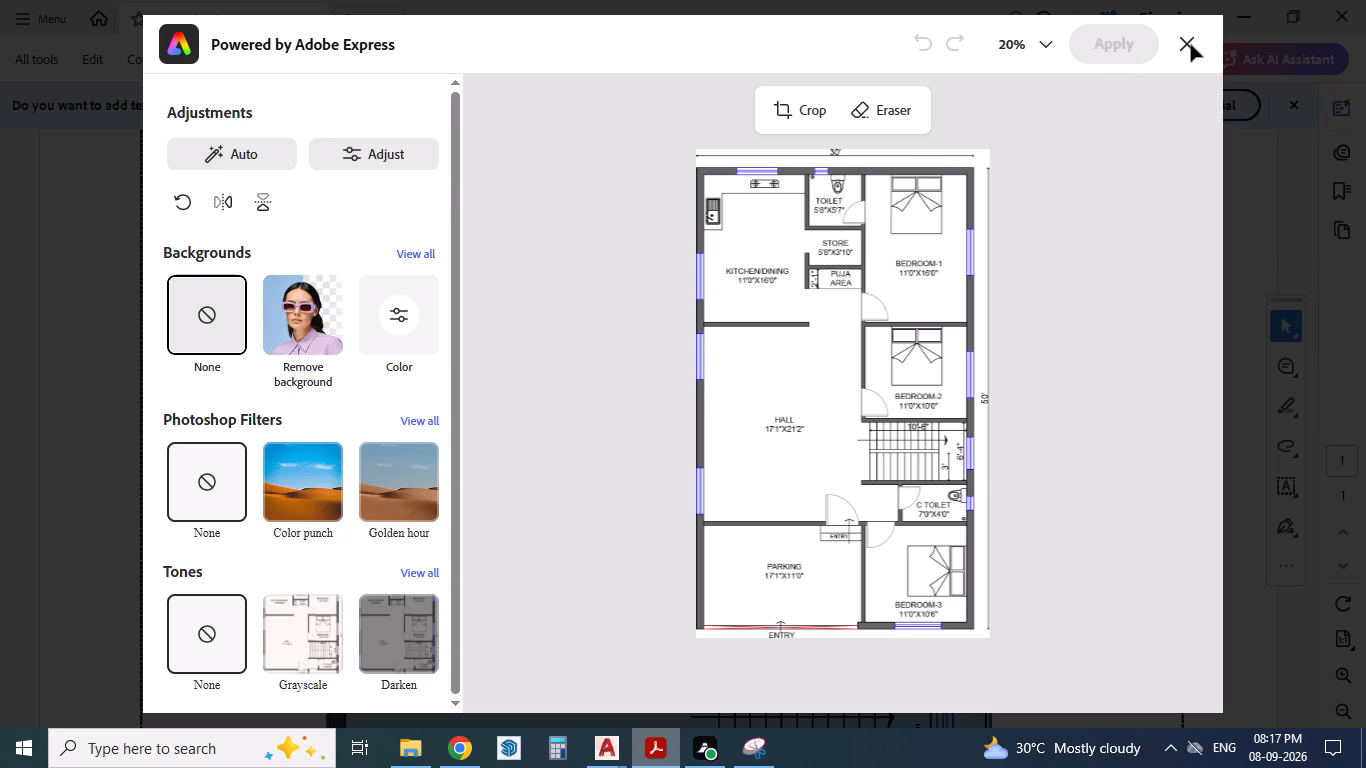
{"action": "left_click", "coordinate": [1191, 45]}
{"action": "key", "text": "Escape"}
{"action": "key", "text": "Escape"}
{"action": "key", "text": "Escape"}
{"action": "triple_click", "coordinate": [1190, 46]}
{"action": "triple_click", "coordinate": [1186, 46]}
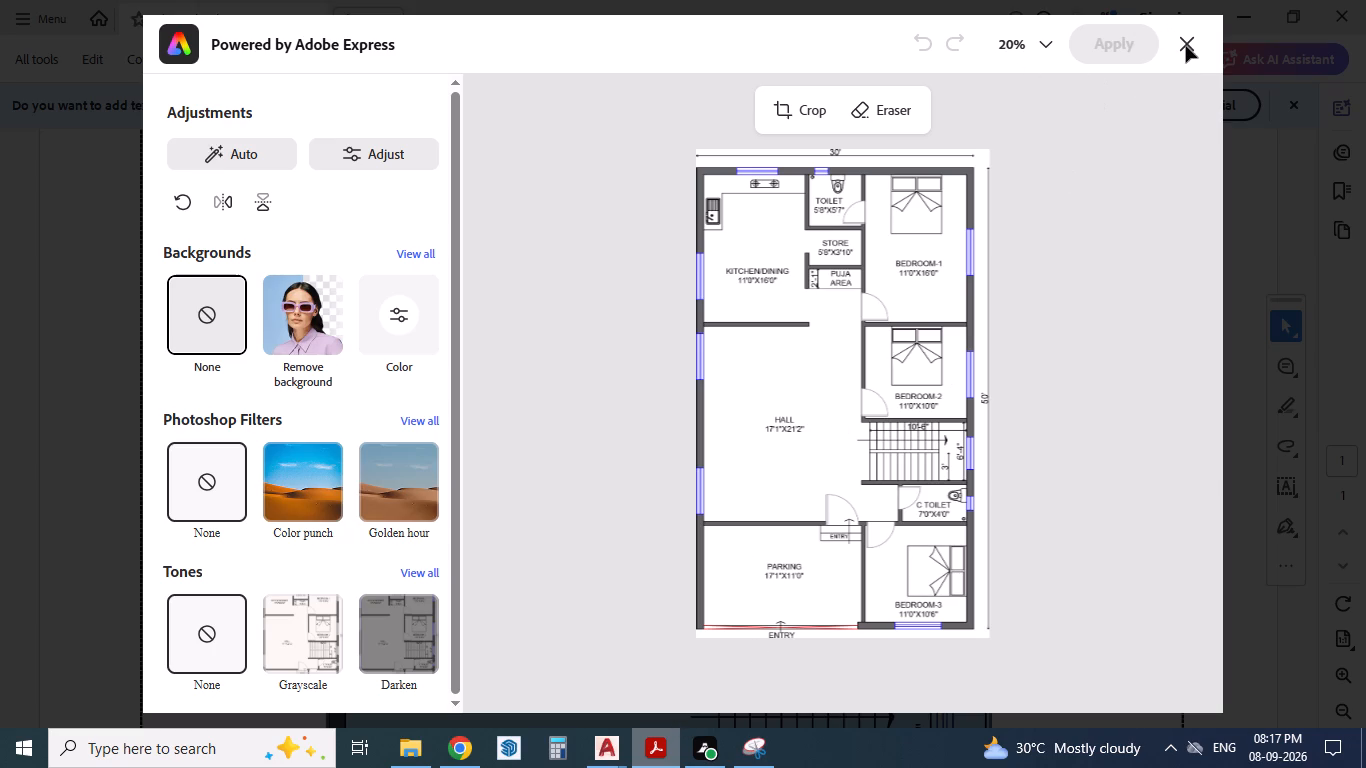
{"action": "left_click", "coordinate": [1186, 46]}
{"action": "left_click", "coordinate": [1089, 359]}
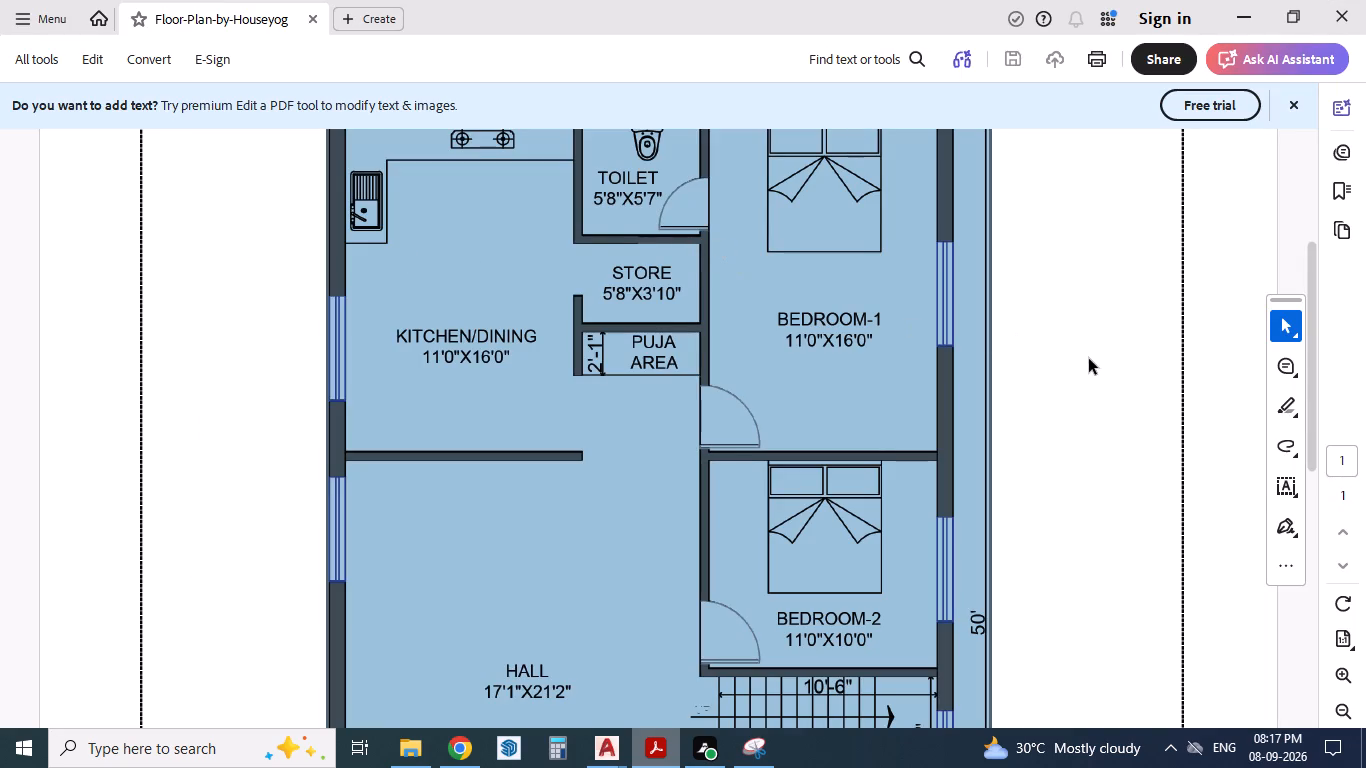
Return from the PDF to the 30x50 drawing in AutoCAD and save it.
{"action": "scroll", "coordinate": [774, 306], "scroll_direction": "up", "scroll_amount": 2}
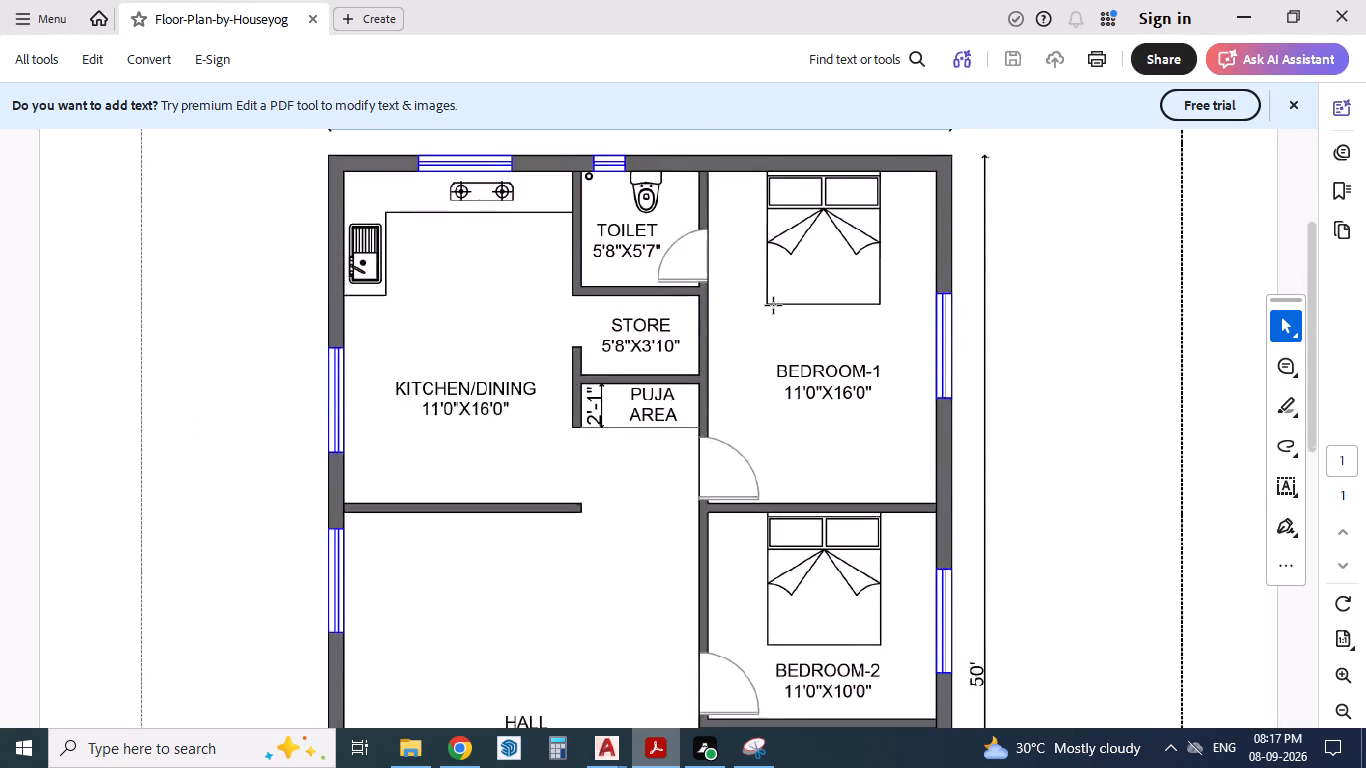
{"action": "scroll", "coordinate": [774, 306], "scroll_direction": "up", "scroll_amount": 1}
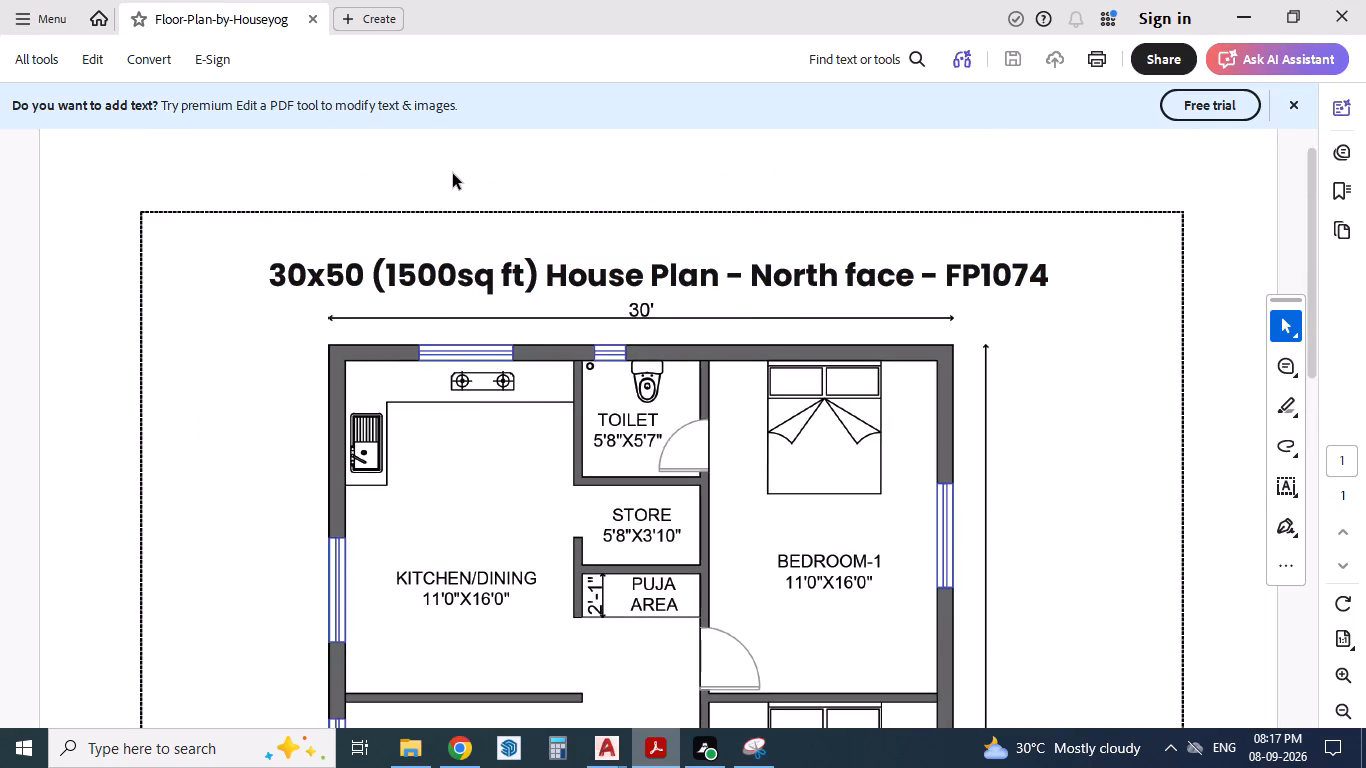
{"action": "key", "text": "alt+Tab"}
{"action": "key", "text": "alt+Tab"}
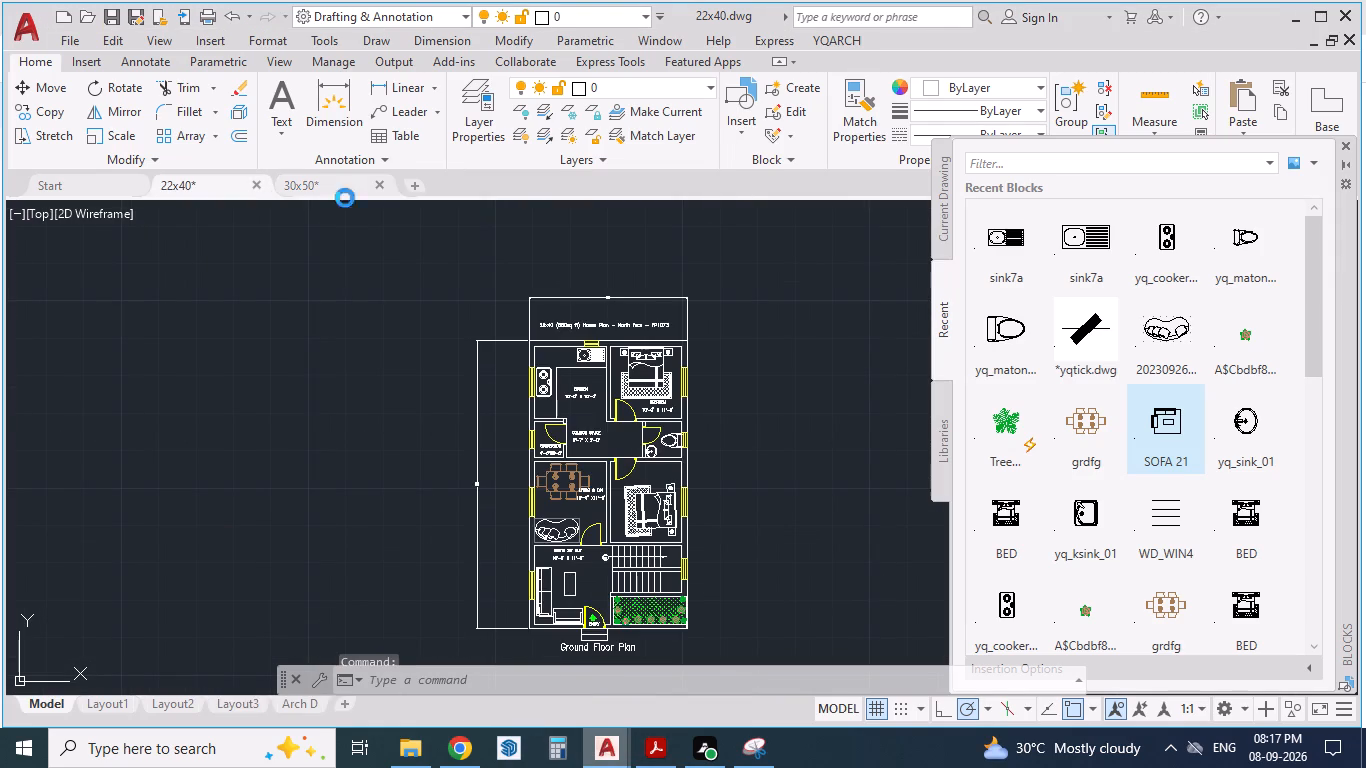
{"action": "left_click", "coordinate": [334, 190]}
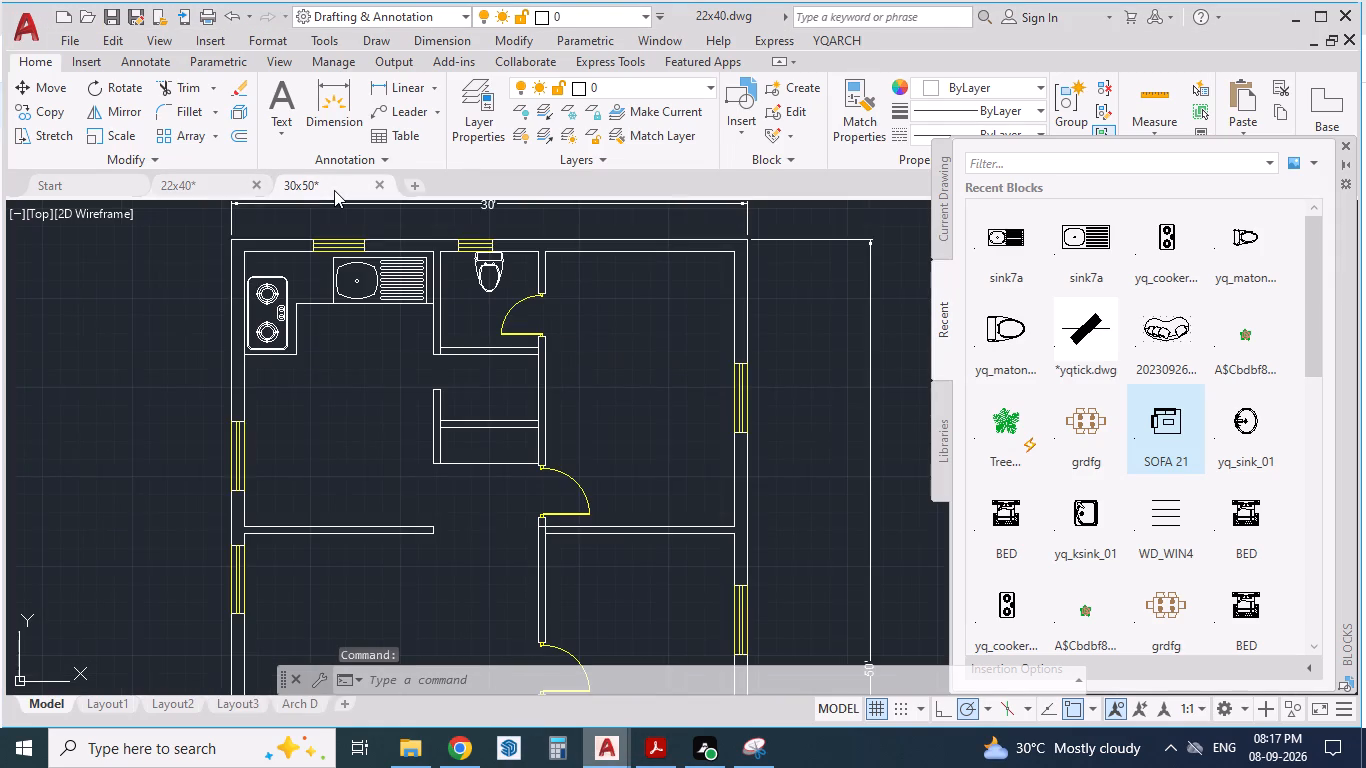
{"action": "scroll", "coordinate": [493, 323], "scroll_direction": "down", "scroll_amount": 2}
{"action": "key", "text": "ctrl+s"}
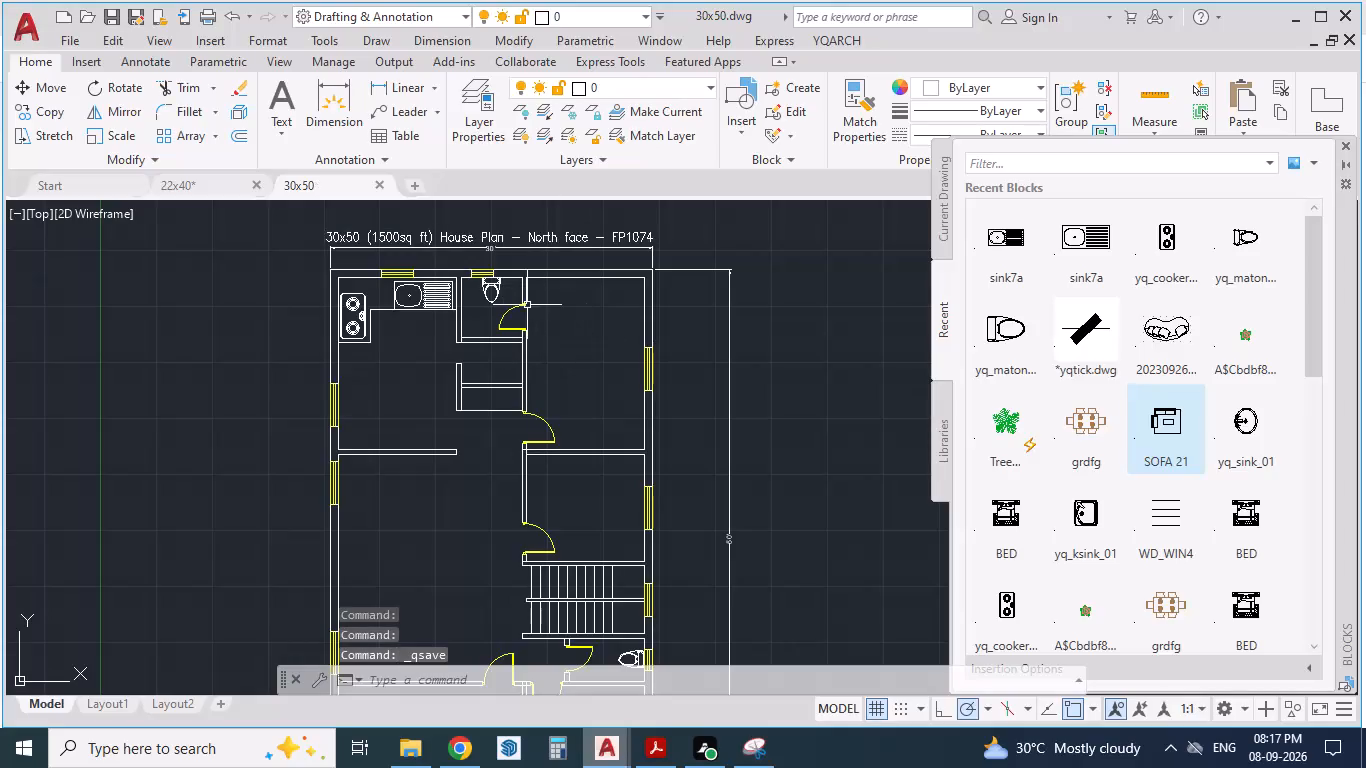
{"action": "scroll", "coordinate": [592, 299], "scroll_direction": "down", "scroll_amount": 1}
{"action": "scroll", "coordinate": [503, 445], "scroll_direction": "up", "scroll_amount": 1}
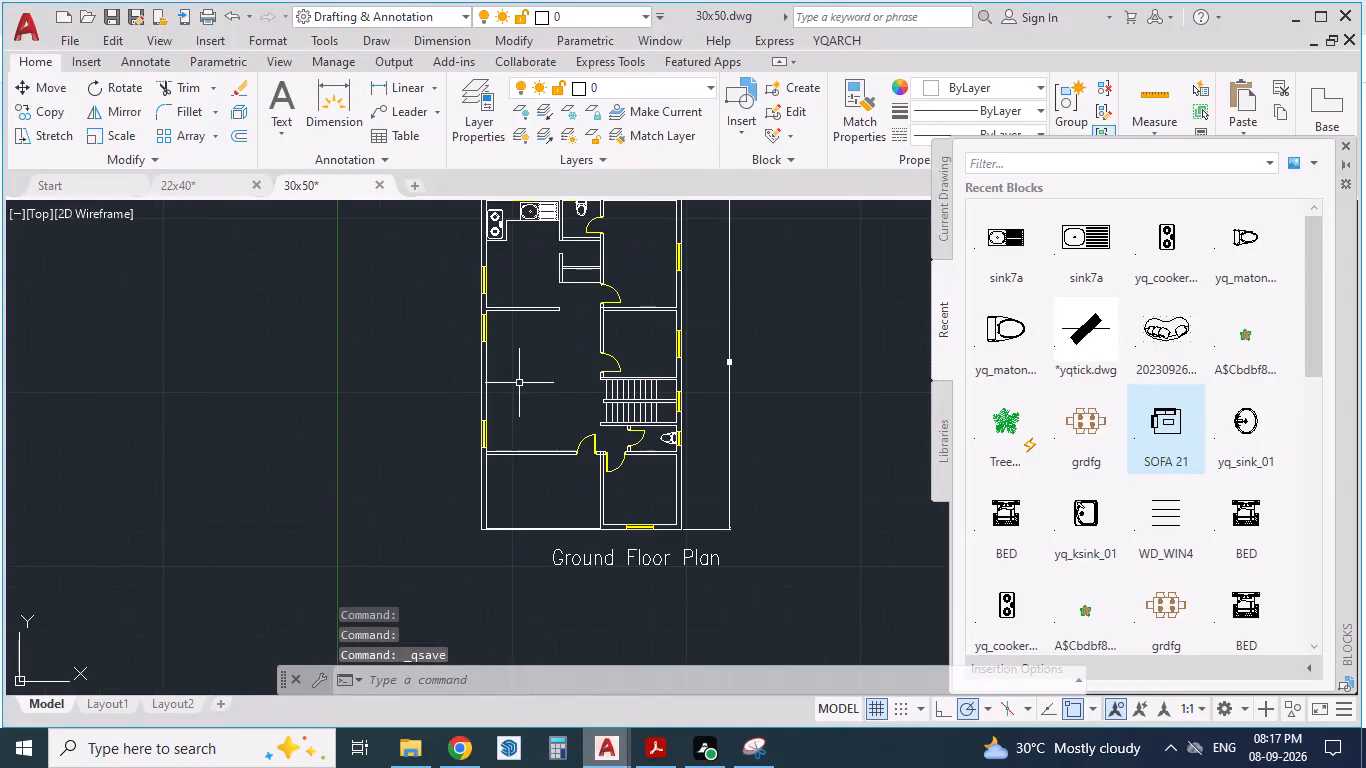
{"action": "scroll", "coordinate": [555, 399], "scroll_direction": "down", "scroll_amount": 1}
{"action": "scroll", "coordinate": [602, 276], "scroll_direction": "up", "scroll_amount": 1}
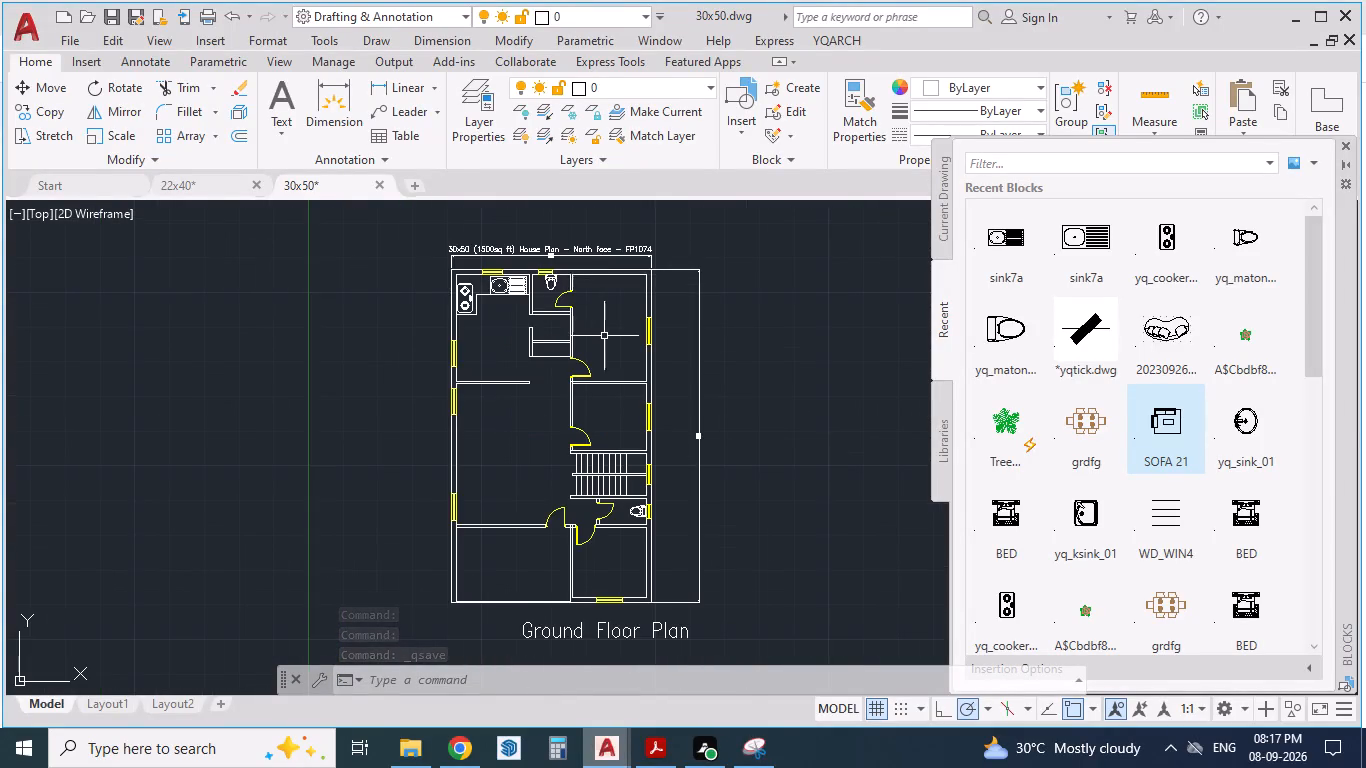
Insert the BED block in Bedroom-1, with its headboard against the middle of the room's top wall.
{"action": "scroll", "coordinate": [604, 336], "scroll_direction": "up", "scroll_amount": 1}
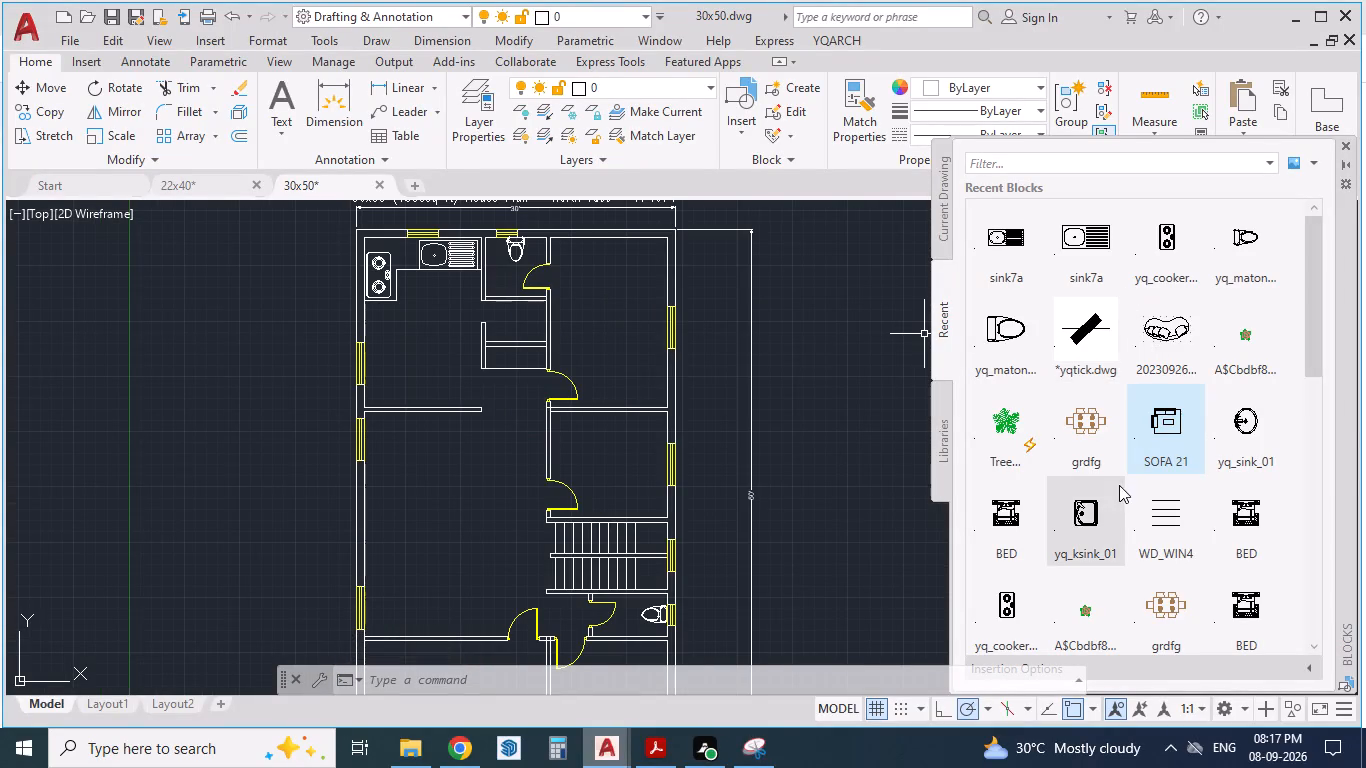
{"action": "left_click_drag", "start_coordinate": [996, 511], "coordinate": [604, 301]}
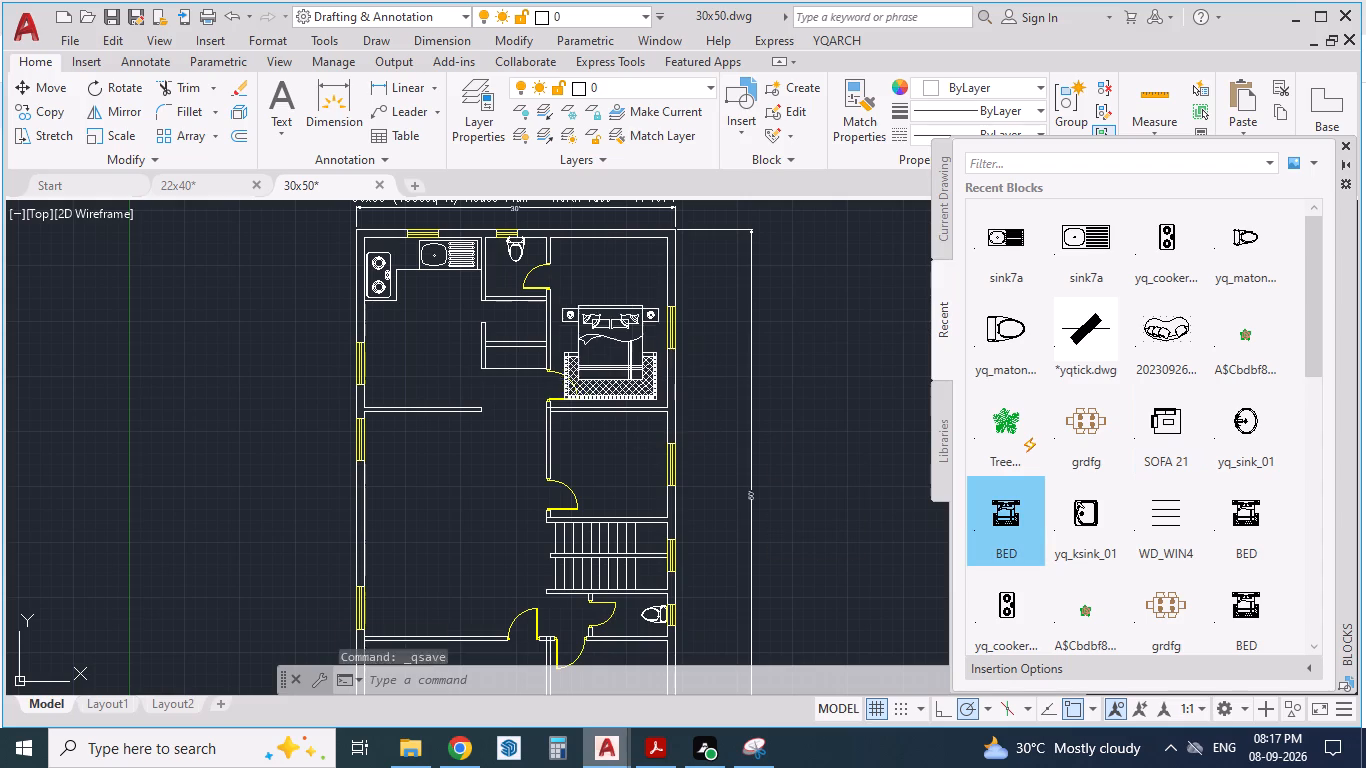
{"action": "left_click_drag", "start_coordinate": [604, 301], "coordinate": [607, 247]}
{"action": "left_click", "coordinate": [607, 247]}
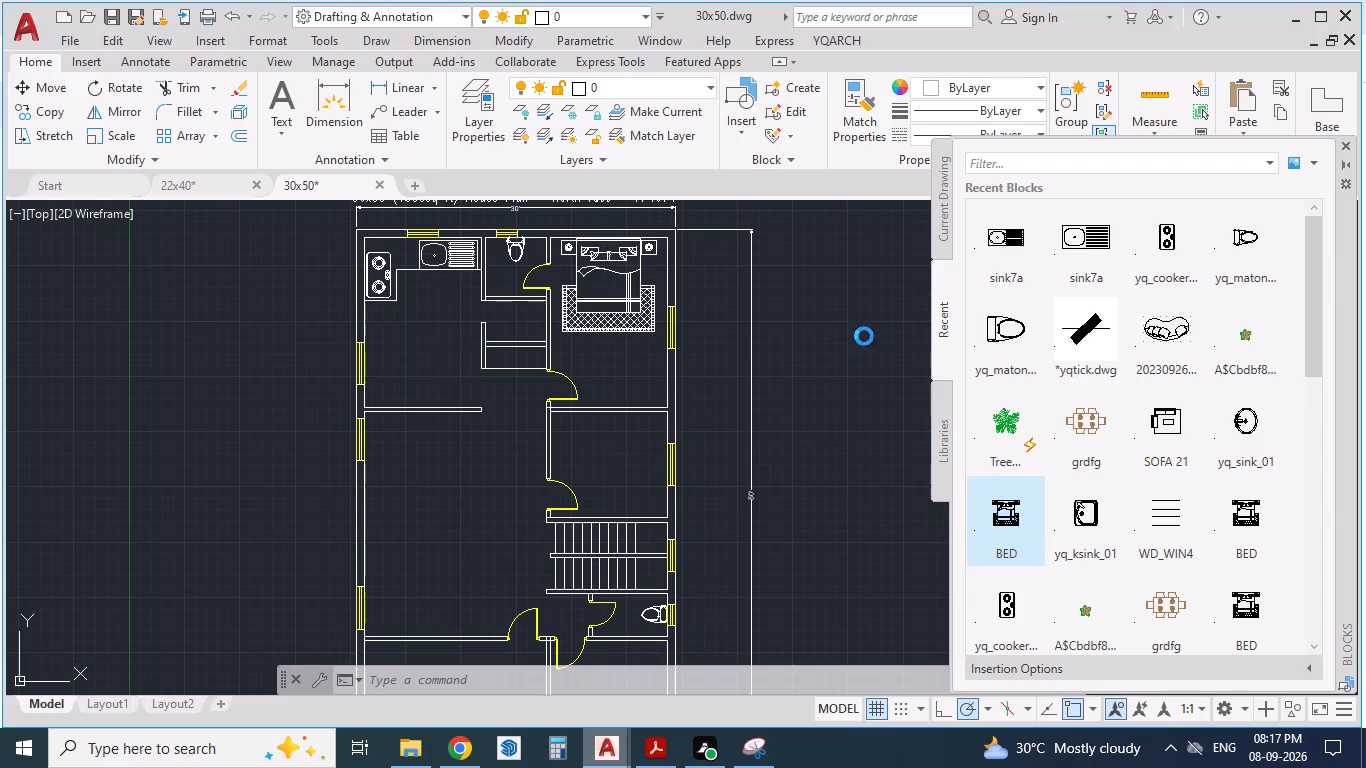
{"action": "key", "text": "Escape"}
{"action": "scroll", "coordinate": [600, 225], "scroll_direction": "up", "scroll_amount": 2}
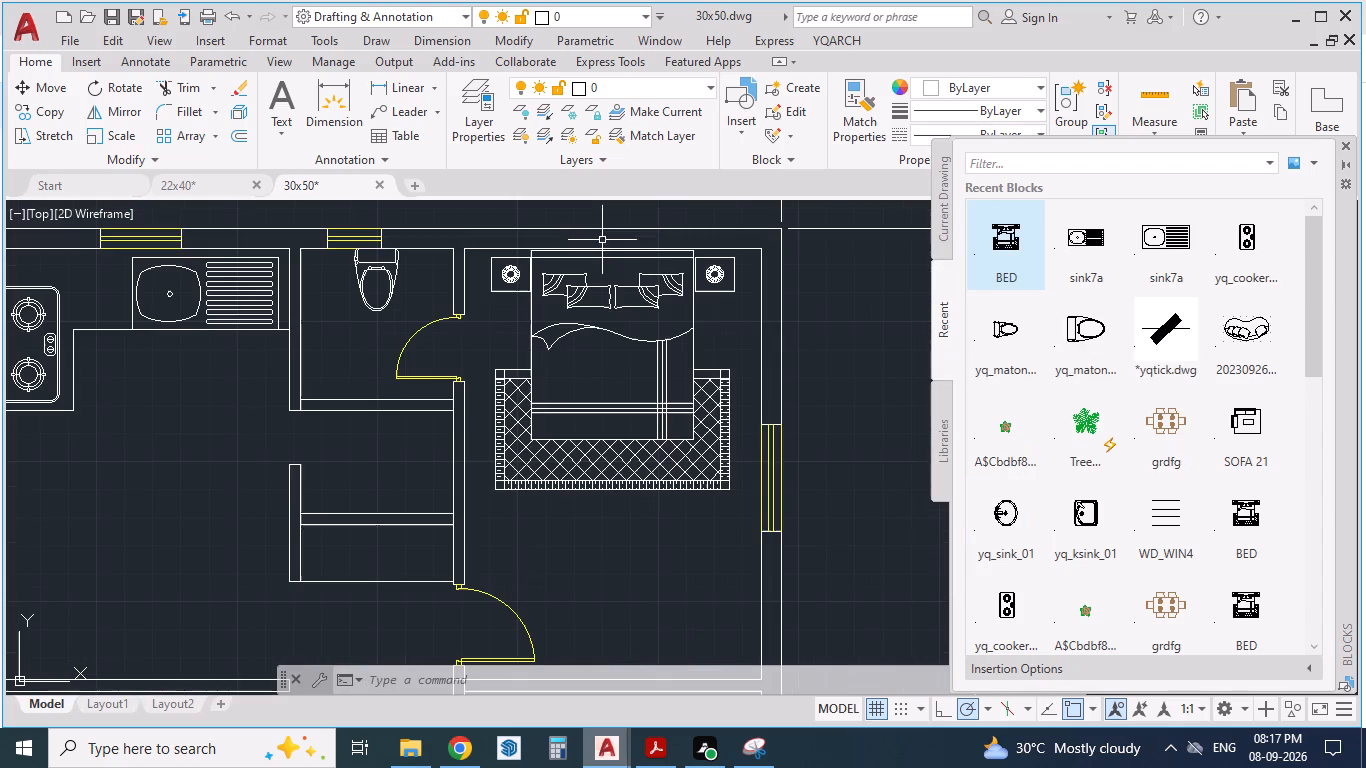
{"action": "left_click", "coordinate": [612, 275]}
{"action": "key", "text": "Escape"}
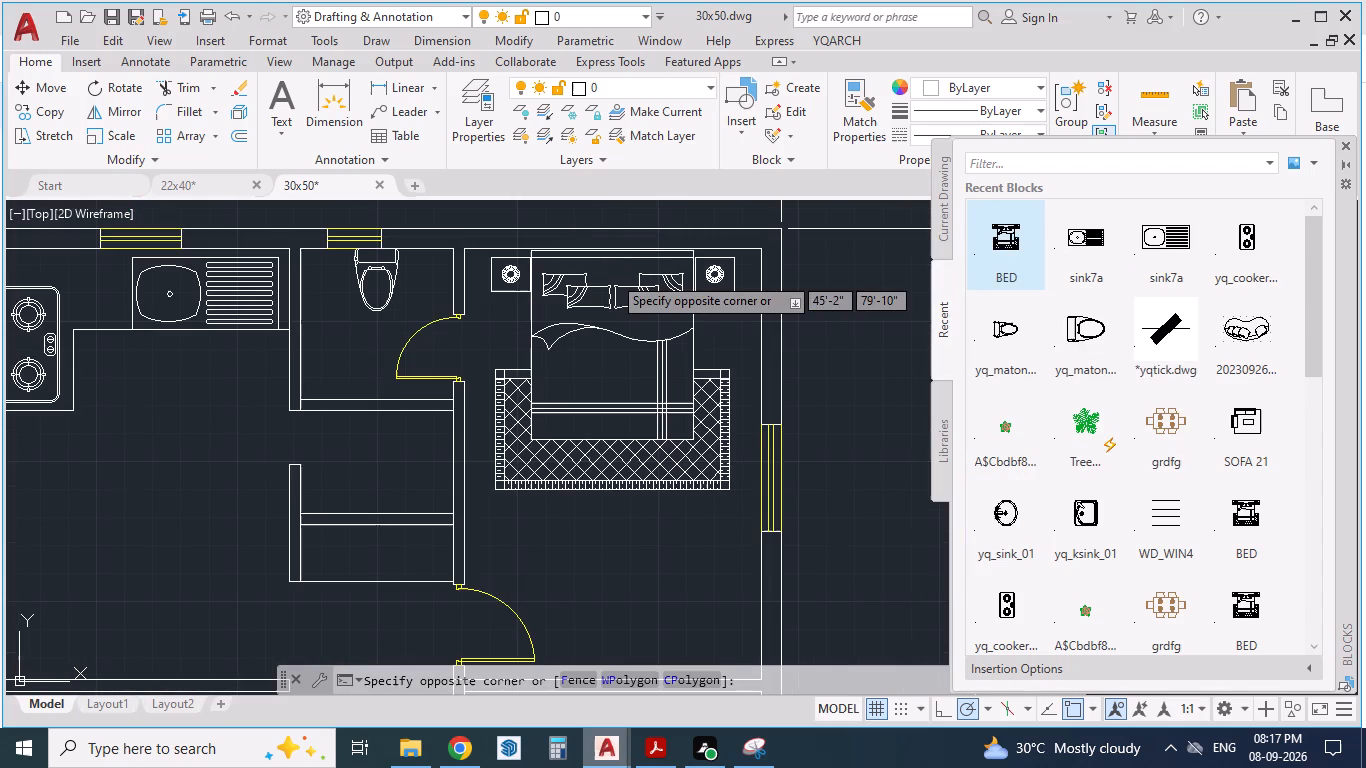
{"action": "scroll", "coordinate": [666, 341], "scroll_direction": "down", "scroll_amount": 2}
Check the Bedroom-1 and Bedroom-2 bed positions in the PDF floor plan in Acrobat, and return to the 30x50 drawing in AutoCAD.
{"action": "key", "text": "alt+Tab"}
{"action": "key", "text": "alt+Tab"}
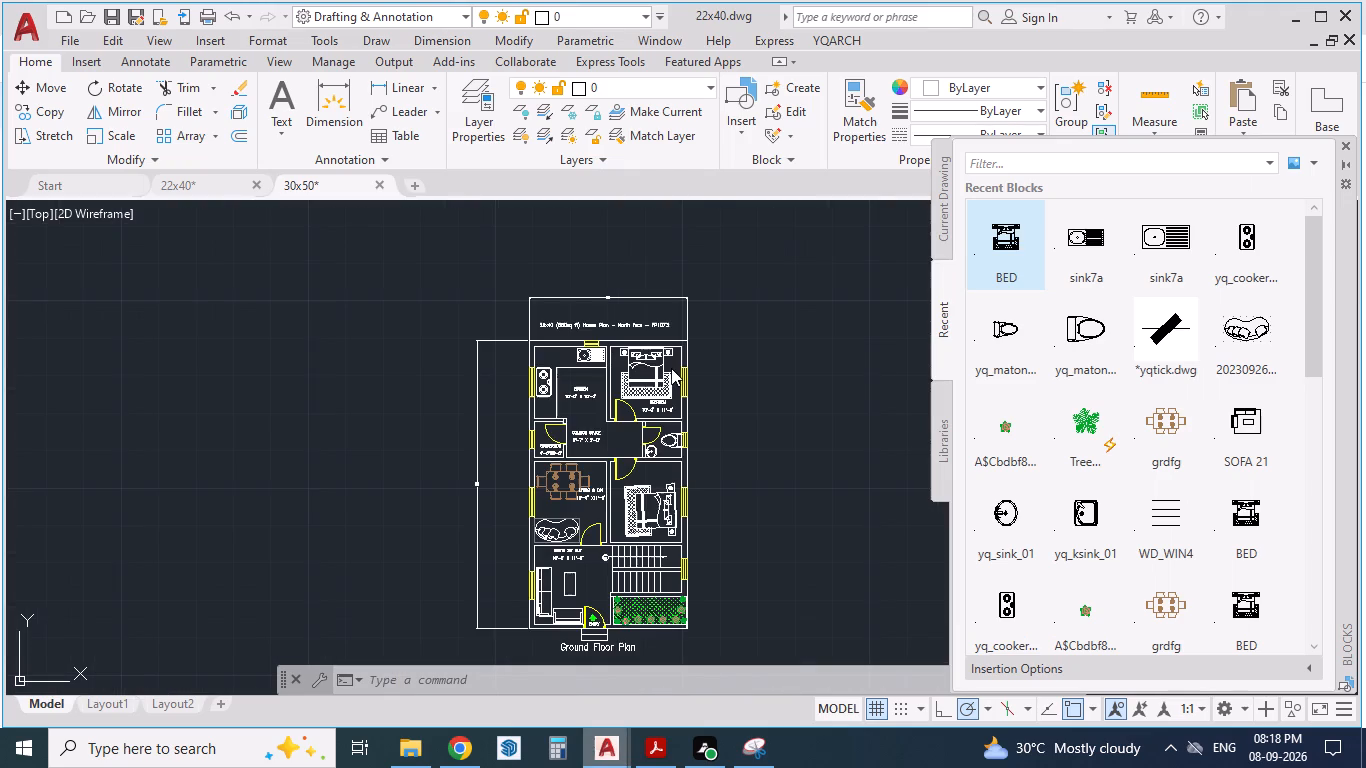
{"action": "key", "text": "alt+Tab"}
{"action": "key", "text": "alt+Tab"}
{"action": "key", "text": "alt+Tab"}
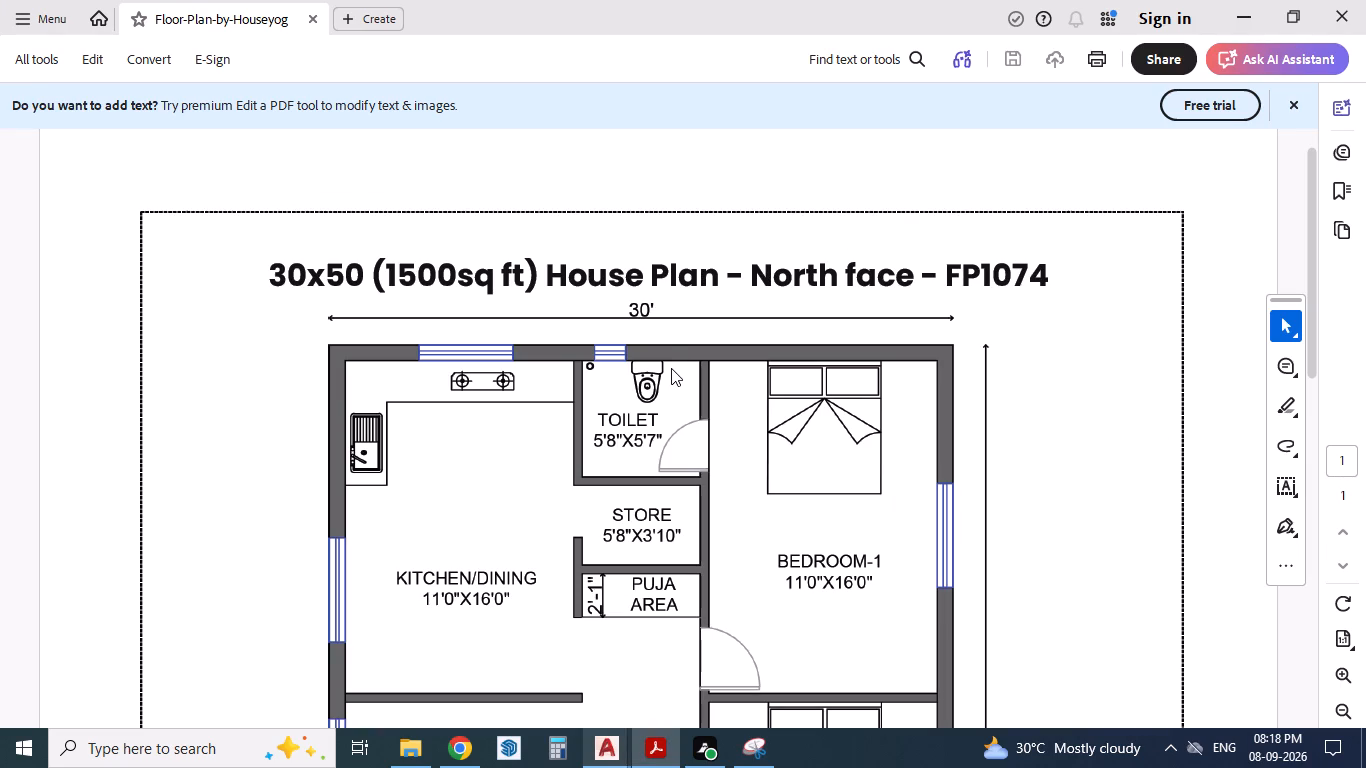
{"action": "scroll", "coordinate": [667, 313], "scroll_direction": "down", "scroll_amount": 4}
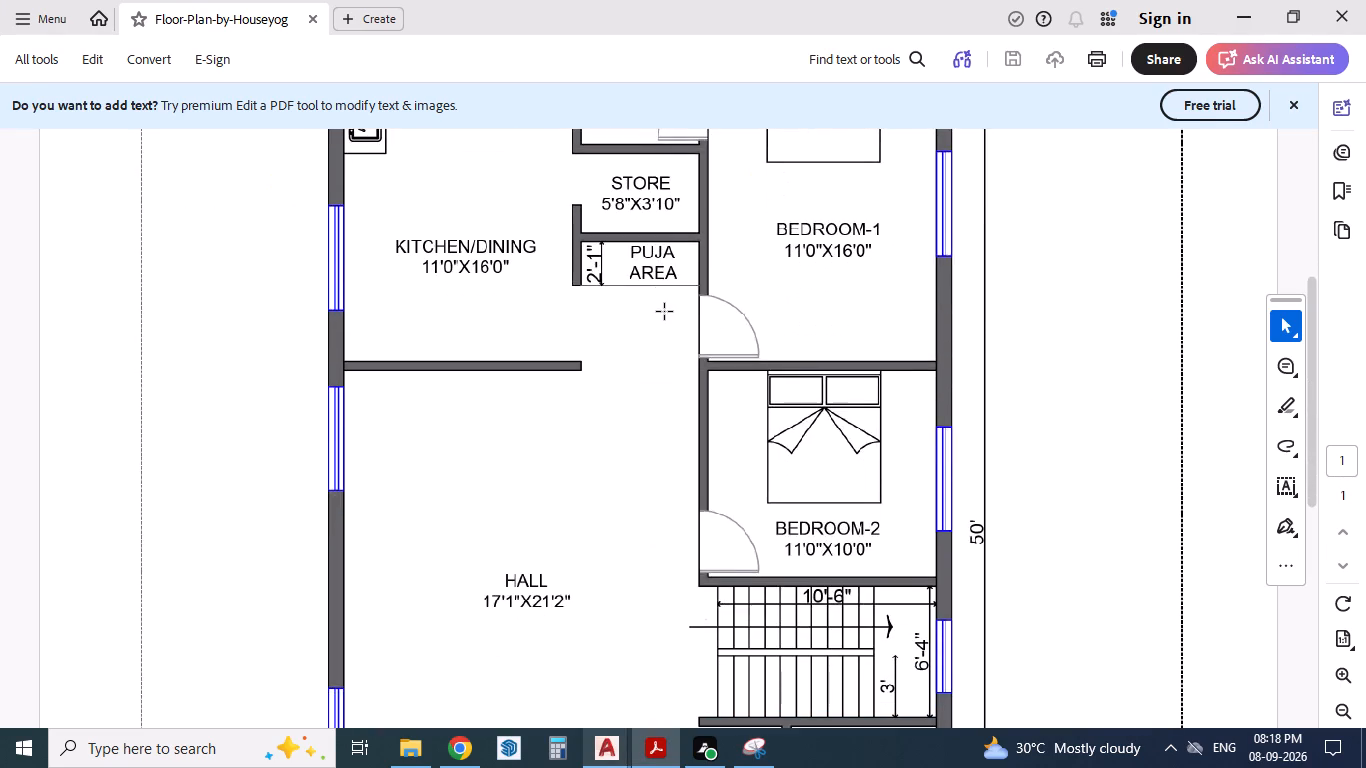
{"action": "key", "text": "alt+Tab"}
{"action": "key", "text": "alt+Tab"}
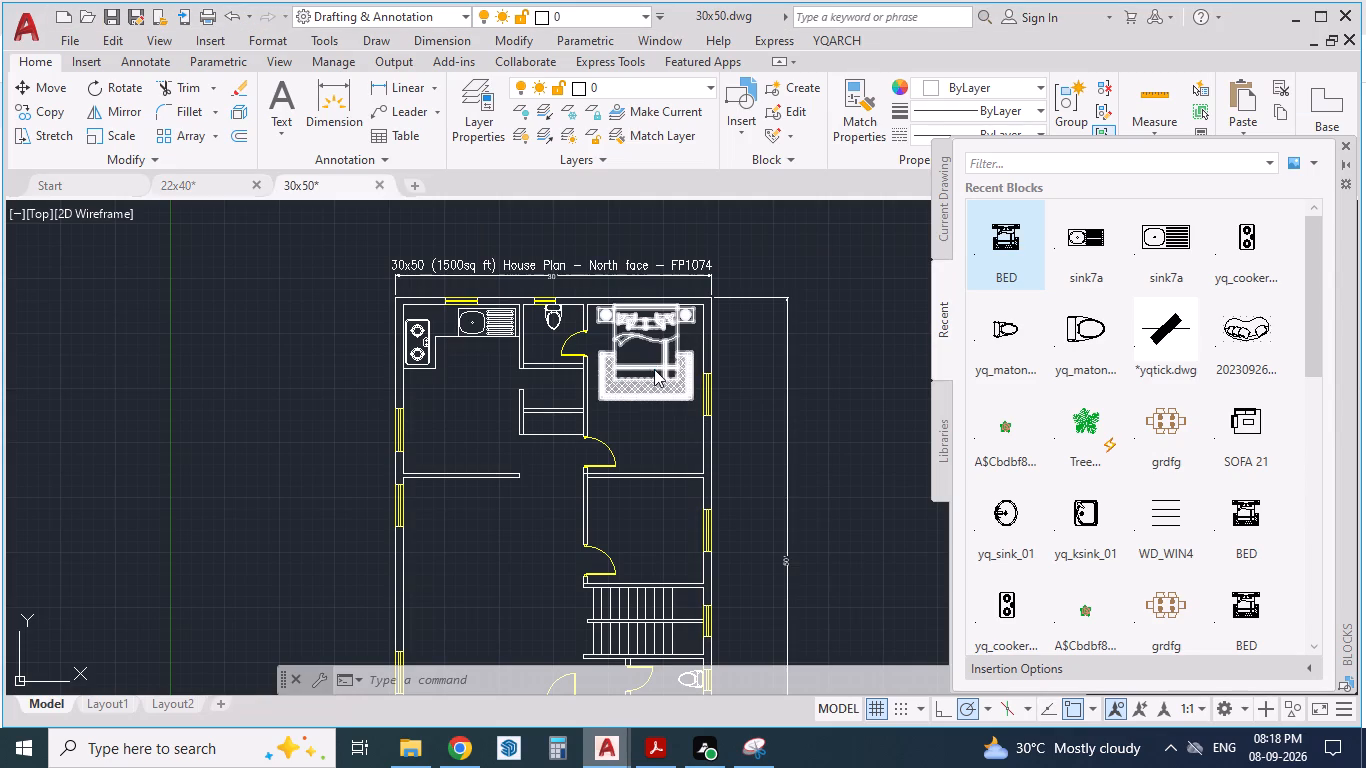
Copy the Bedroom-1 bed and paste it into Bedroom-2, below the room's top wall.
{"action": "left_click", "coordinate": [654, 369]}
{"action": "key", "text": "ctrl+c"}
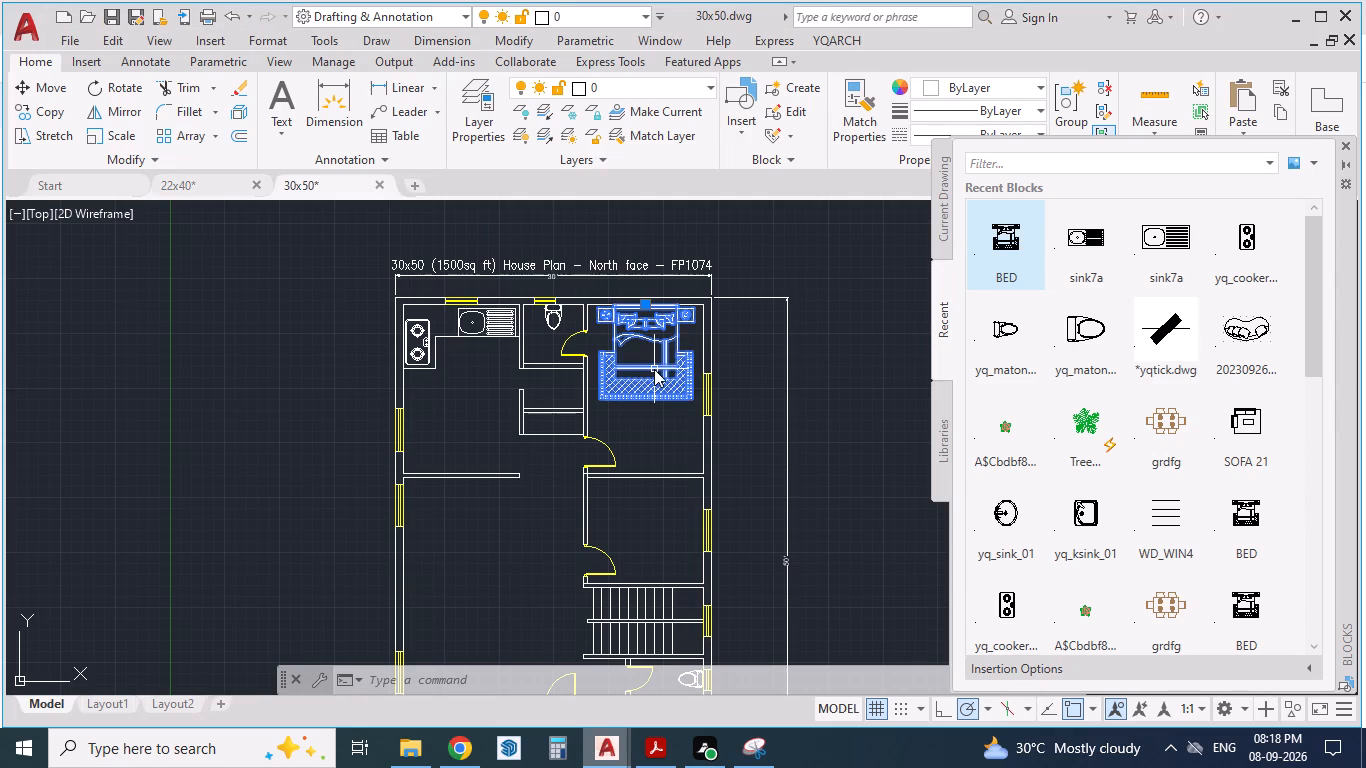
{"action": "key", "text": "ctrl+v"}
{"action": "scroll", "coordinate": [624, 563], "scroll_direction": "up", "scroll_amount": 3}
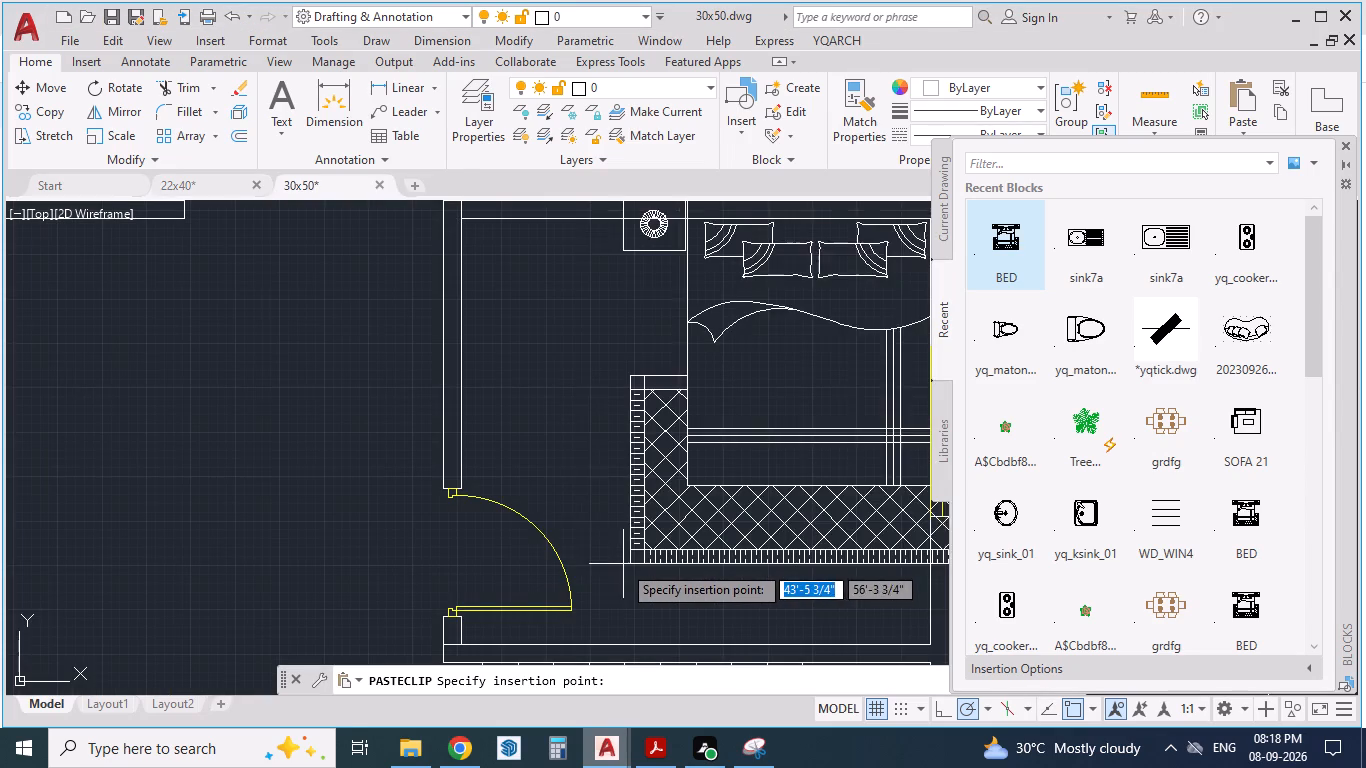
{"action": "left_click", "coordinate": [552, 597]}
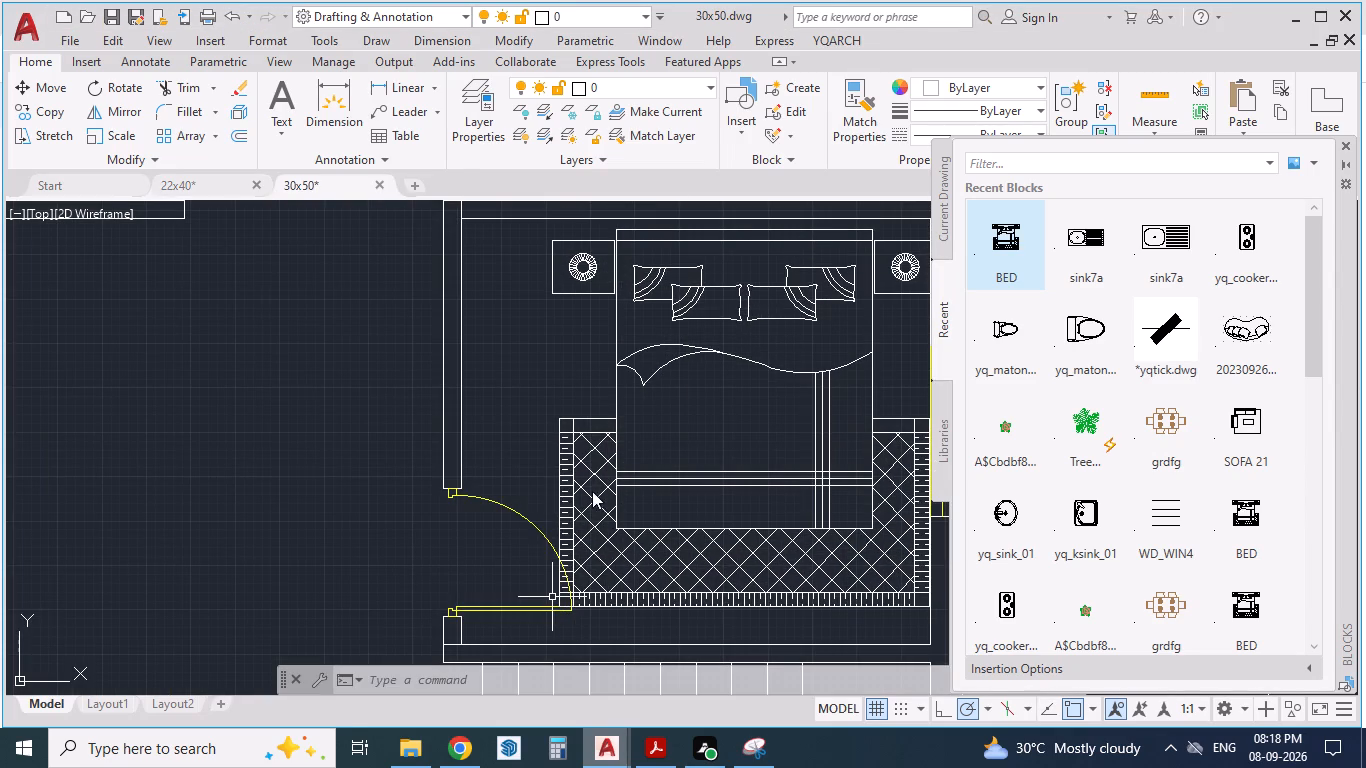
Scale the Bedroom-2 bed block down from its upper bedside-table corner so it clears the door swing.
{"action": "left_click", "coordinate": [565, 464]}
{"action": "type", "text": "SCA"}
{"action": "key", "text": "Return"}
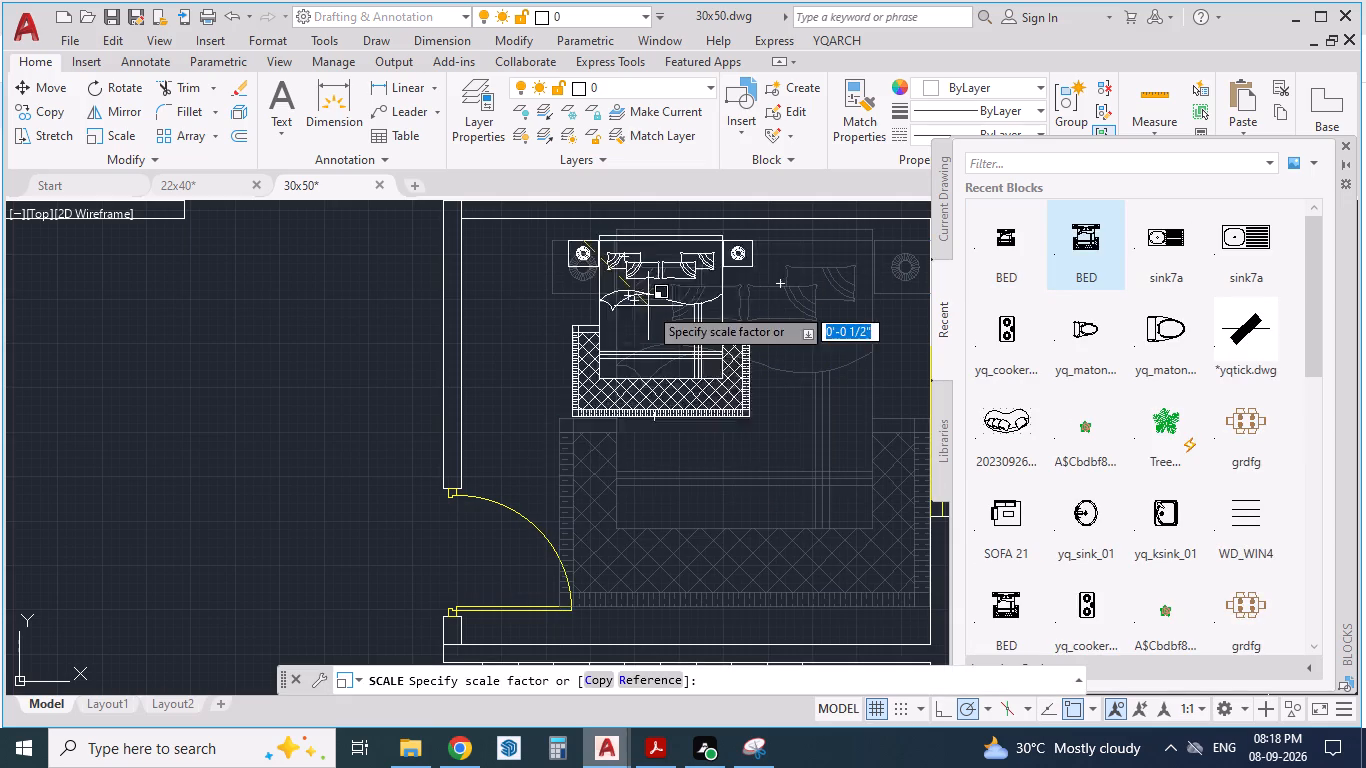
{"action": "left_click", "coordinate": [726, 325]}
{"action": "scroll", "coordinate": [704, 334], "scroll_direction": "down", "scroll_amount": 2}
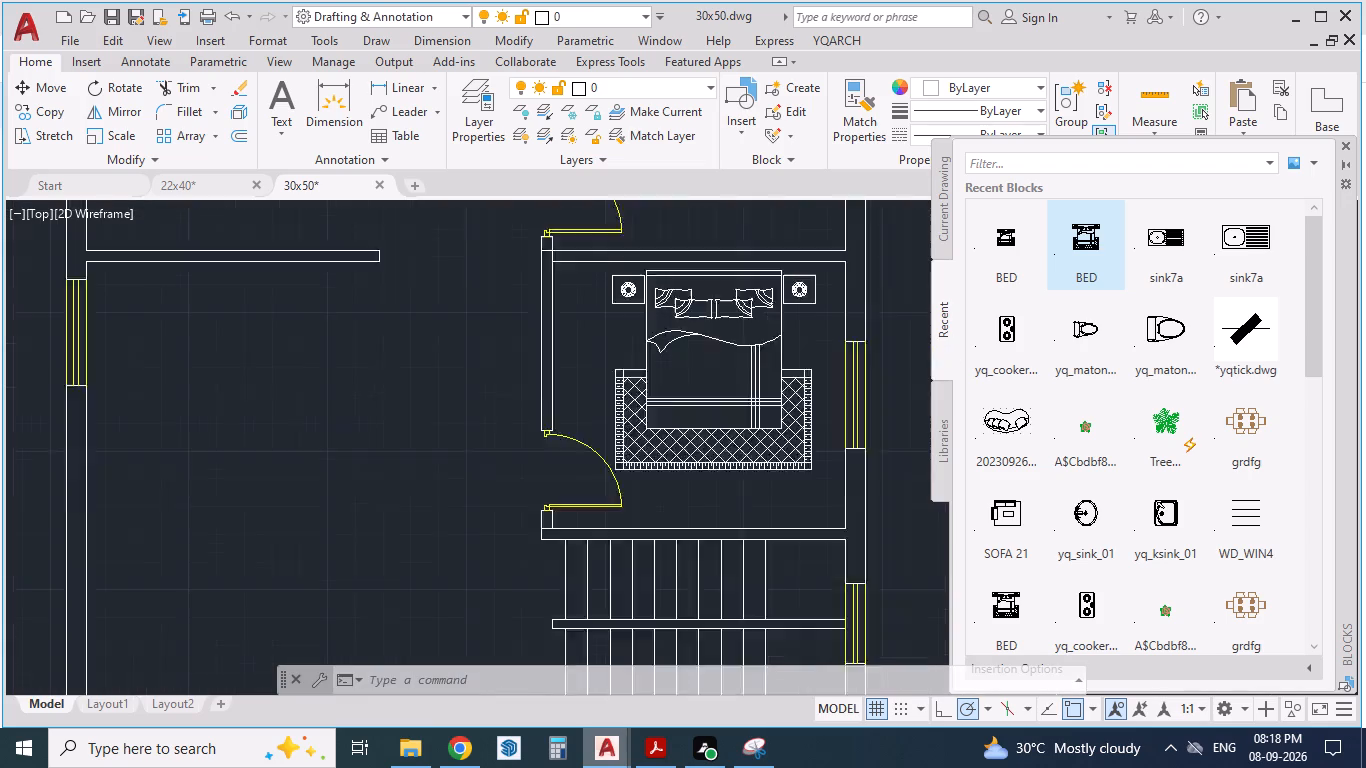
Move the Bedroom-2 bed by the middle of its headboard so it sits against the room's top wall.
{"action": "left_click", "coordinate": [704, 334]}
{"action": "key", "text": "m"}
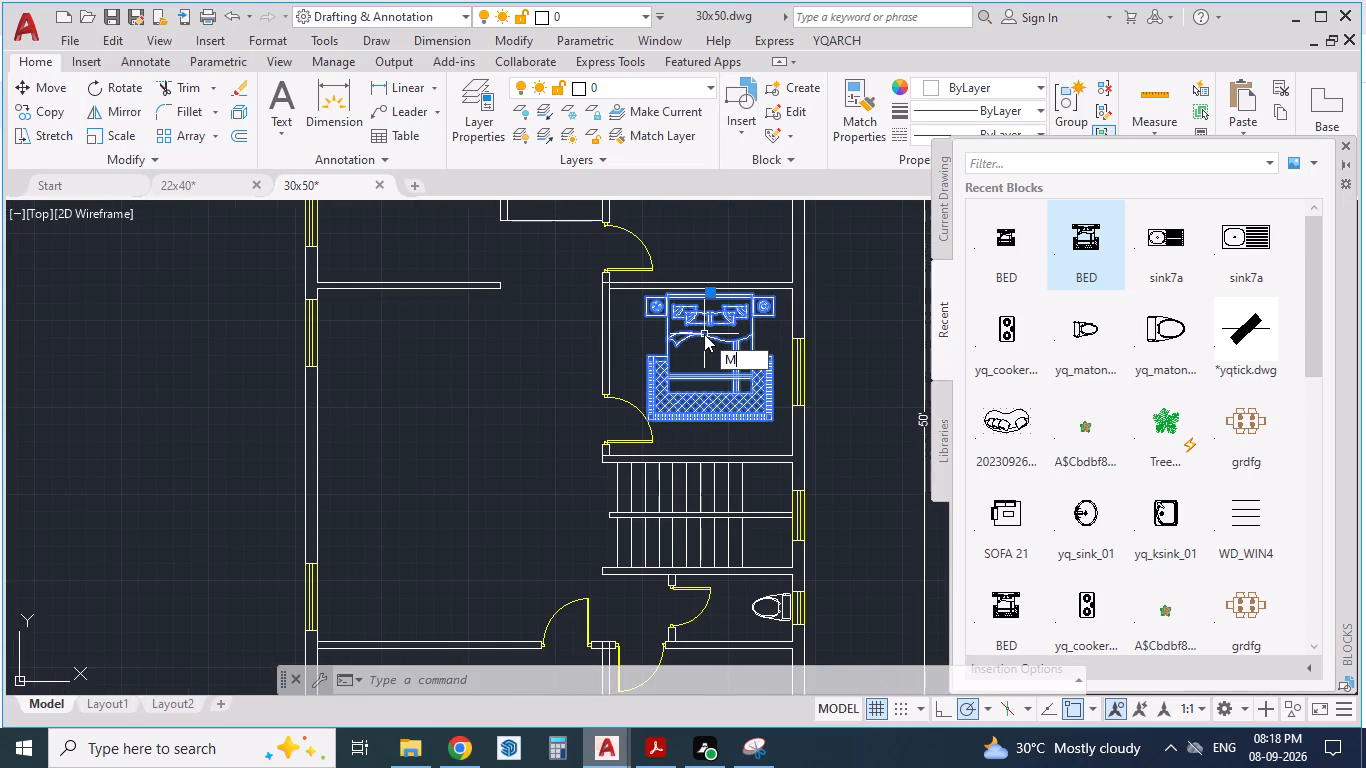
{"action": "key", "text": "Return"}
{"action": "scroll", "coordinate": [712, 282], "scroll_direction": "up", "scroll_amount": 2}
{"action": "left_click_drag", "start_coordinate": [701, 307], "coordinate": [701, 308]}
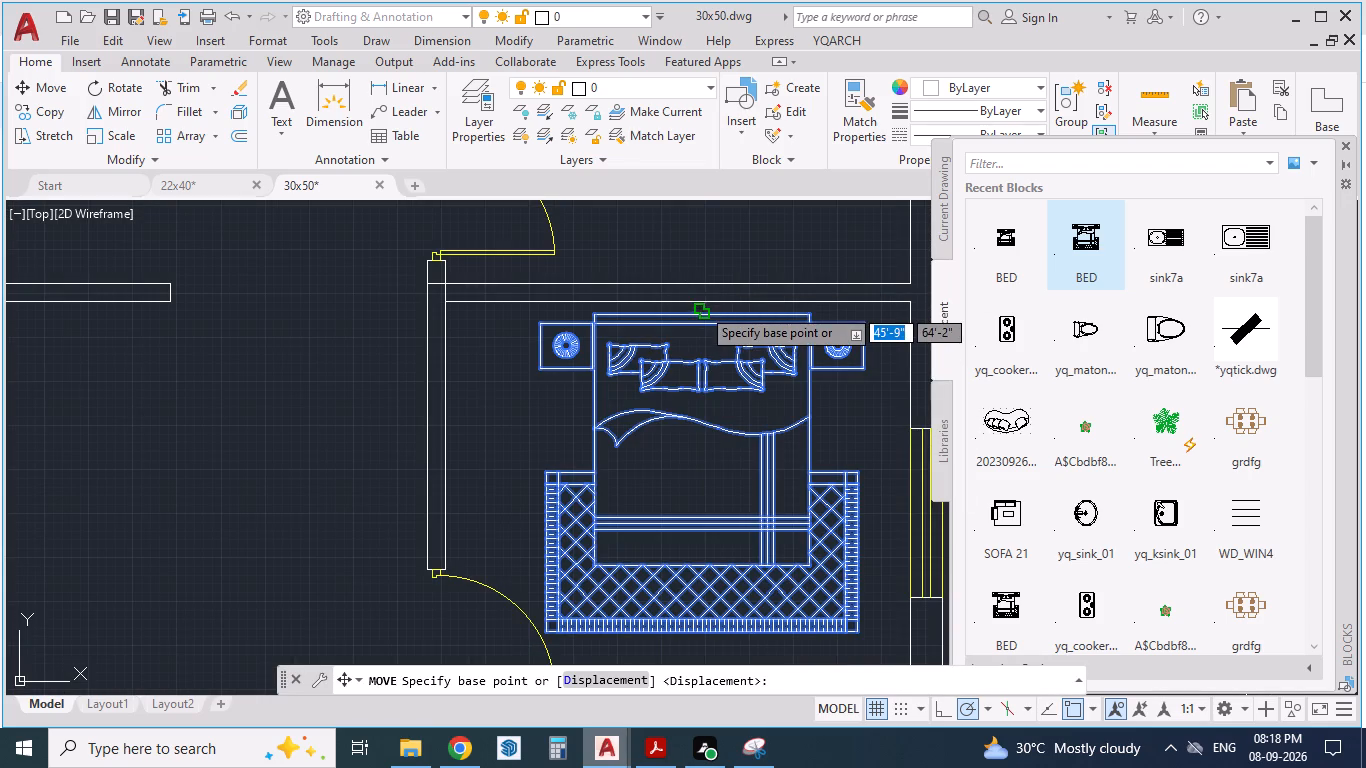
{"action": "left_click_drag", "start_coordinate": [701, 308], "coordinate": [714, 307]}
{"action": "left_click", "coordinate": [714, 307]}
{"action": "scroll", "coordinate": [673, 321], "scroll_direction": "down", "scroll_amount": 4}
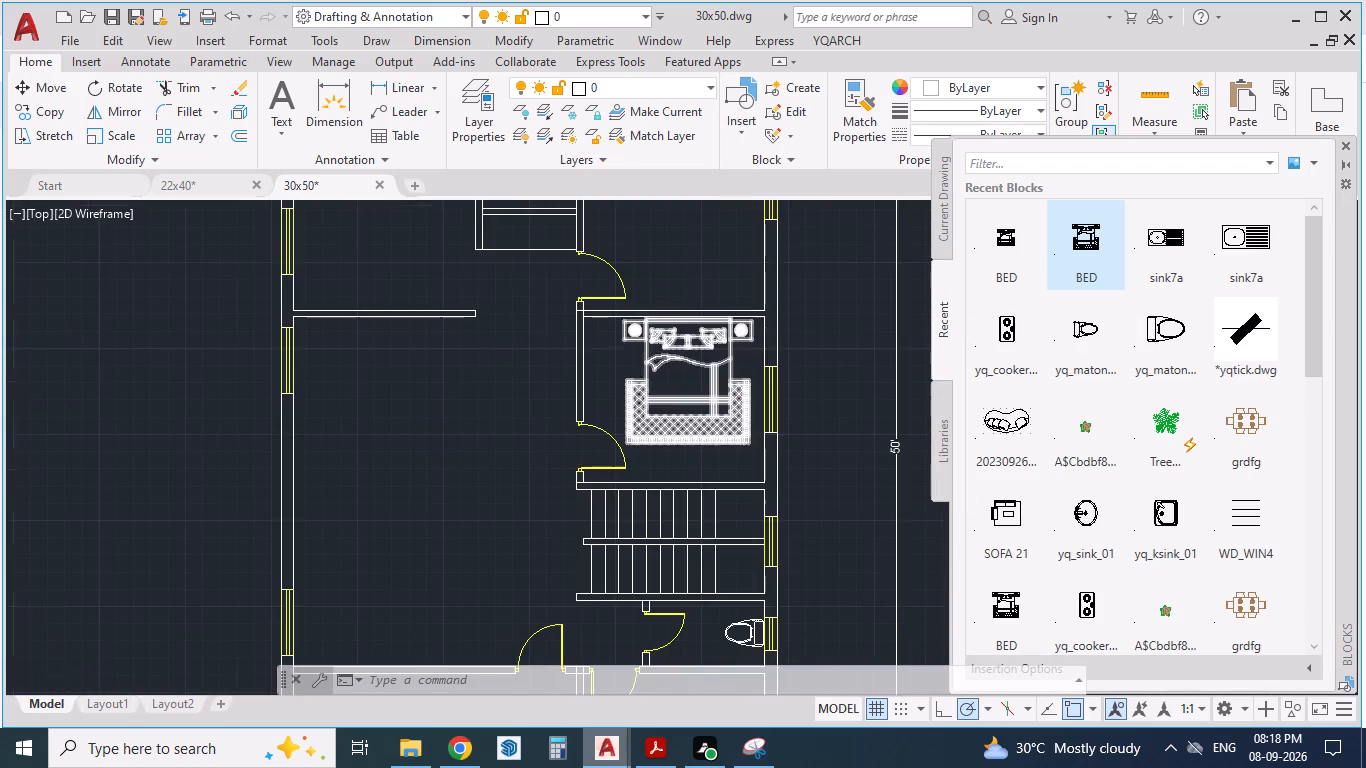
Examine the whole ground floor in the PDF in Acrobat, including the staircase and Bedroom-3, and return to the 30x50 drawing in AutoCAD.
{"action": "key", "text": "alt+Tab"}
{"action": "key", "text": "alt+Tab"}
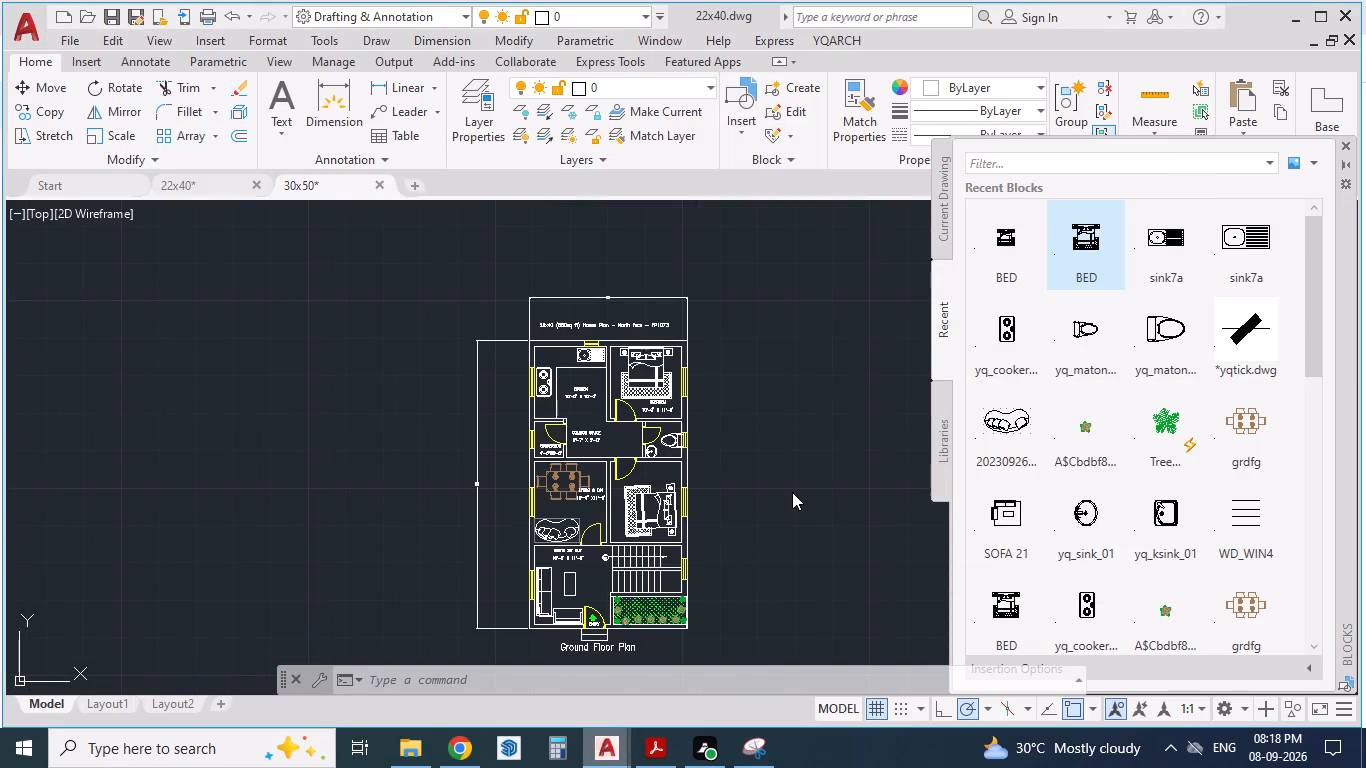
{"action": "key", "text": "alt+Tab"}
{"action": "key", "text": "alt+Tab"}
{"action": "key", "text": "alt+Tab"}
{"action": "scroll", "coordinate": [742, 392], "scroll_direction": "down", "scroll_amount": 4, "text": "ctrl"}
{"action": "key", "text": "alt+Tab"}
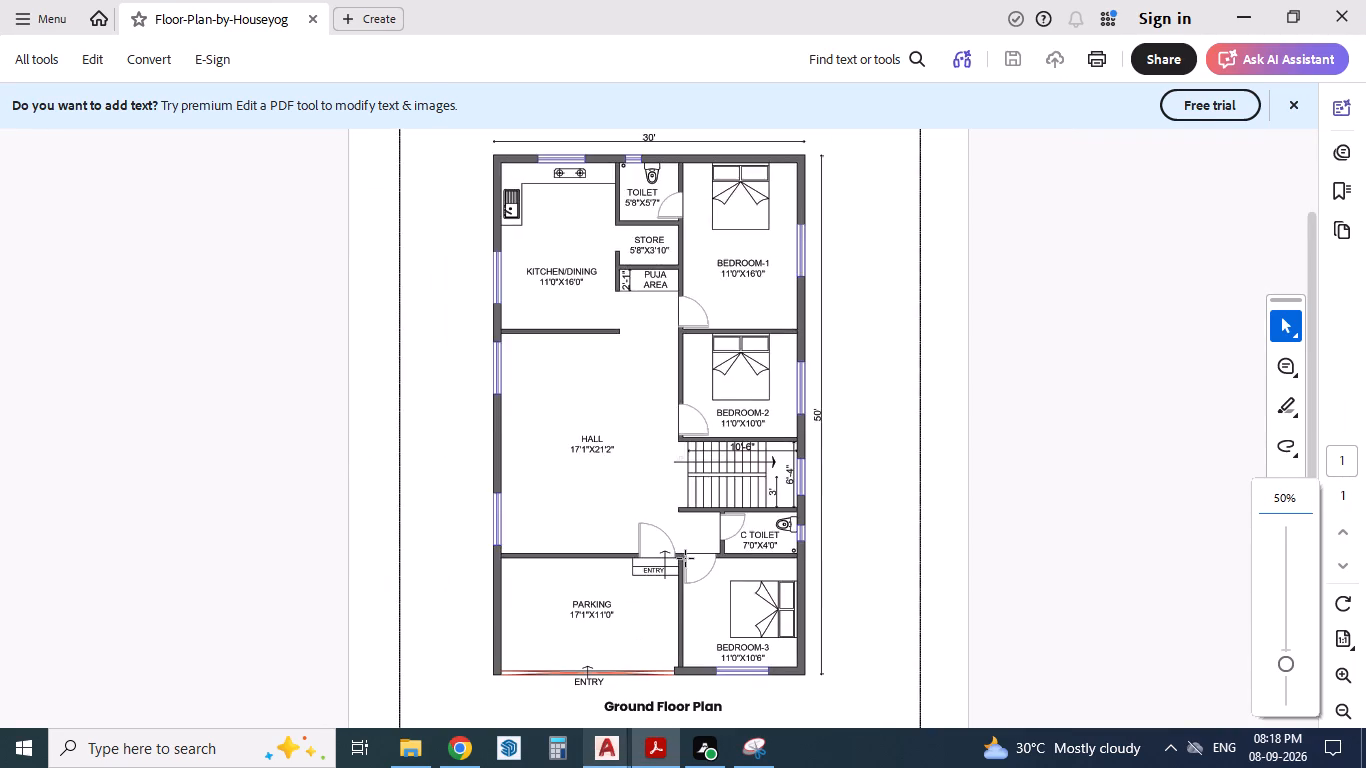
{"action": "key", "text": "alt+Tab"}
{"action": "key", "text": "alt+Tab"}
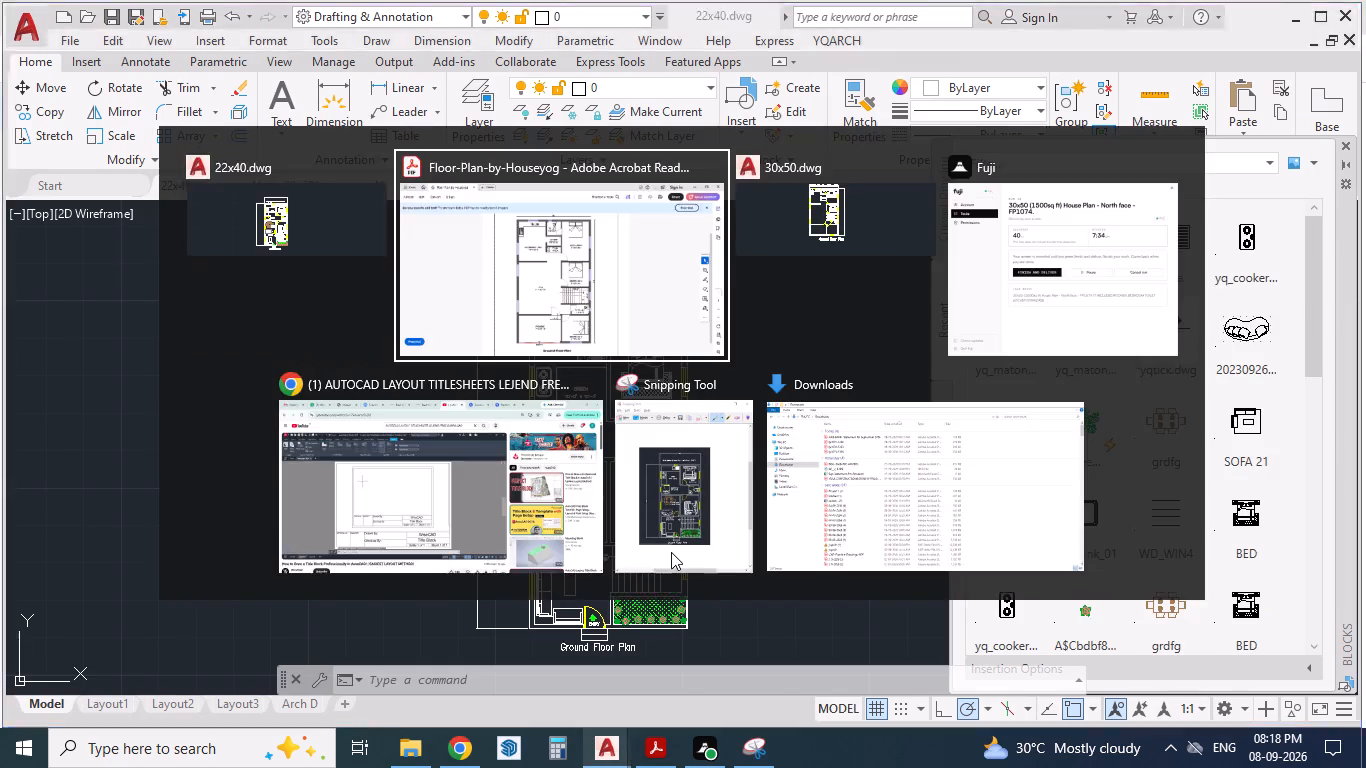
{"action": "key", "text": "alt+Tab"}
{"action": "key", "text": "alt+Tab"}
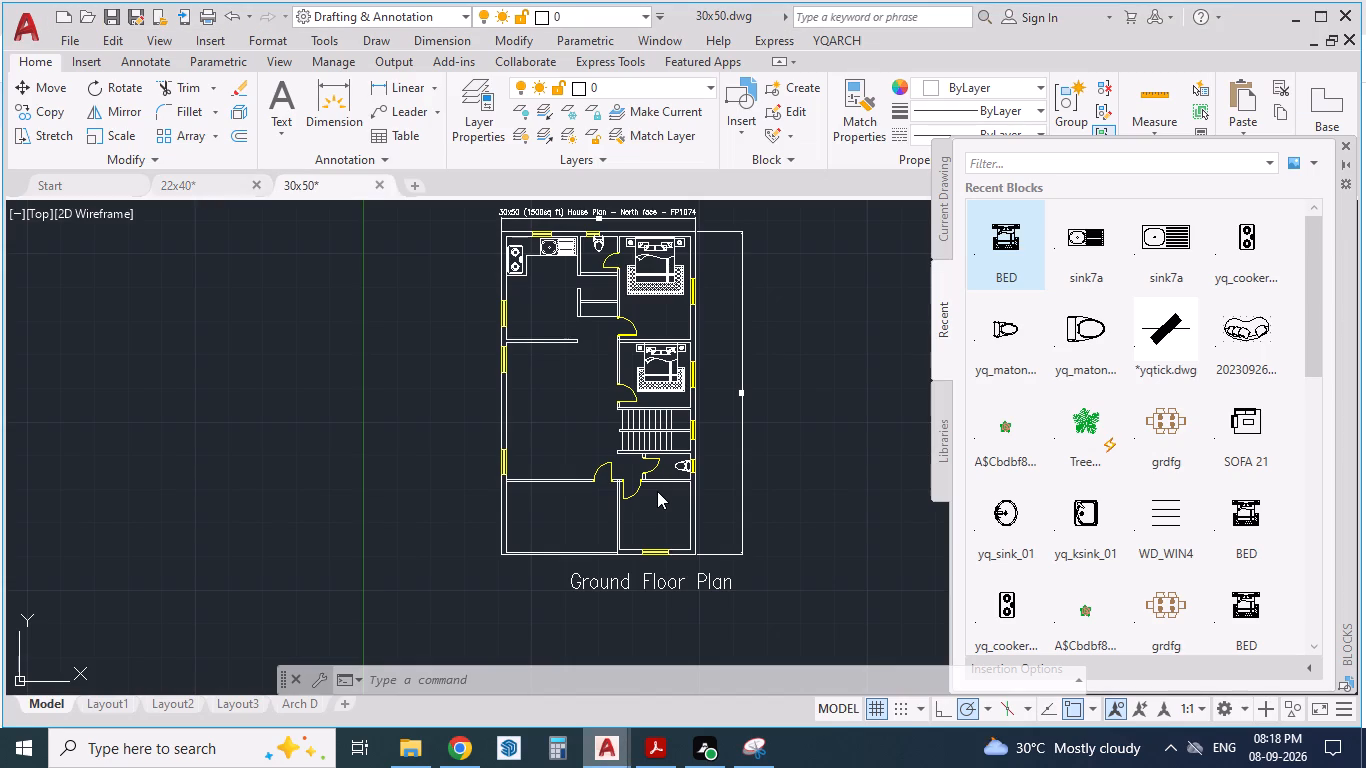
Draw a horizontal leader without text, about 9' long, through the upper stair flight with its arrowhead near the landing.
{"action": "scroll", "coordinate": [657, 491], "scroll_direction": "up", "scroll_amount": 4}
{"action": "scroll", "coordinate": [632, 339], "scroll_direction": "up", "scroll_amount": 1}
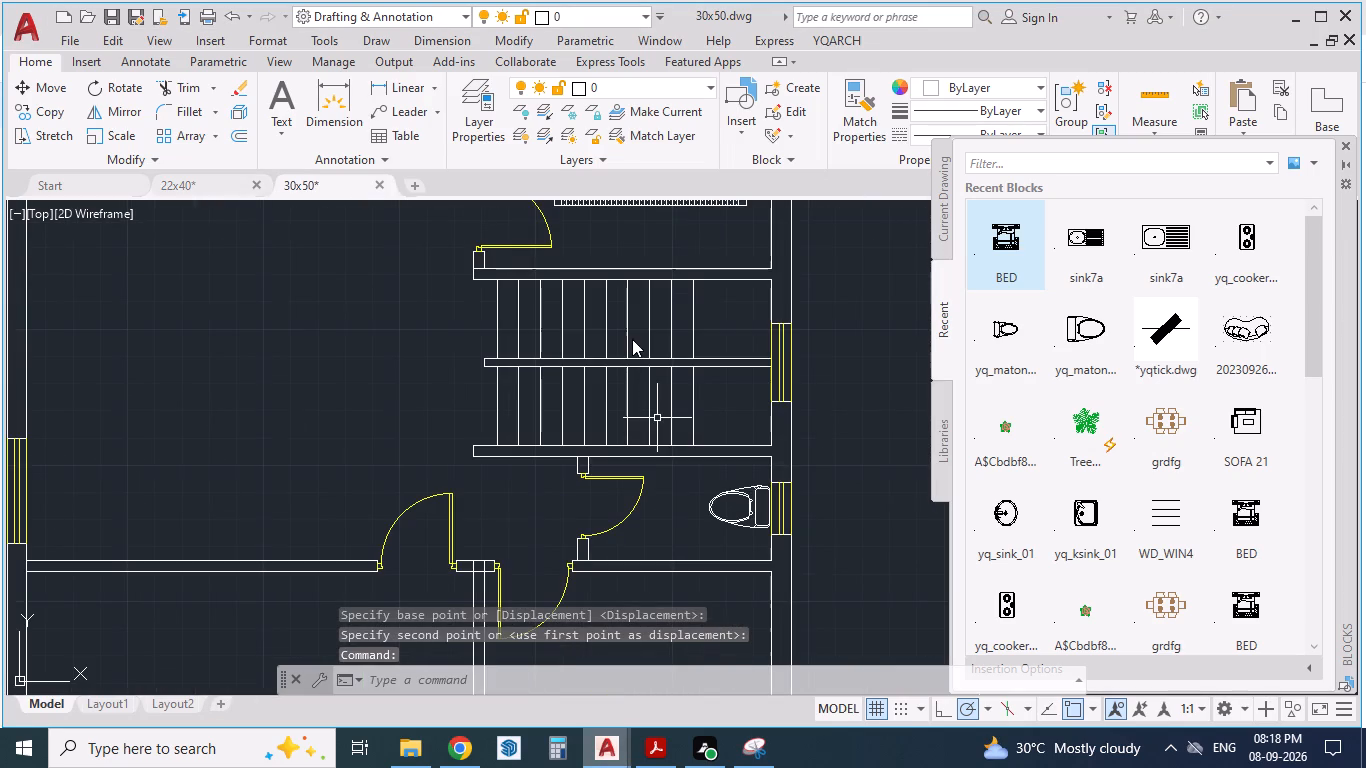
{"action": "type", "text": "LE"}
{"action": "key", "text": "Return"}
{"action": "left_click_drag", "start_coordinate": [752, 312], "coordinate": [631, 311]}
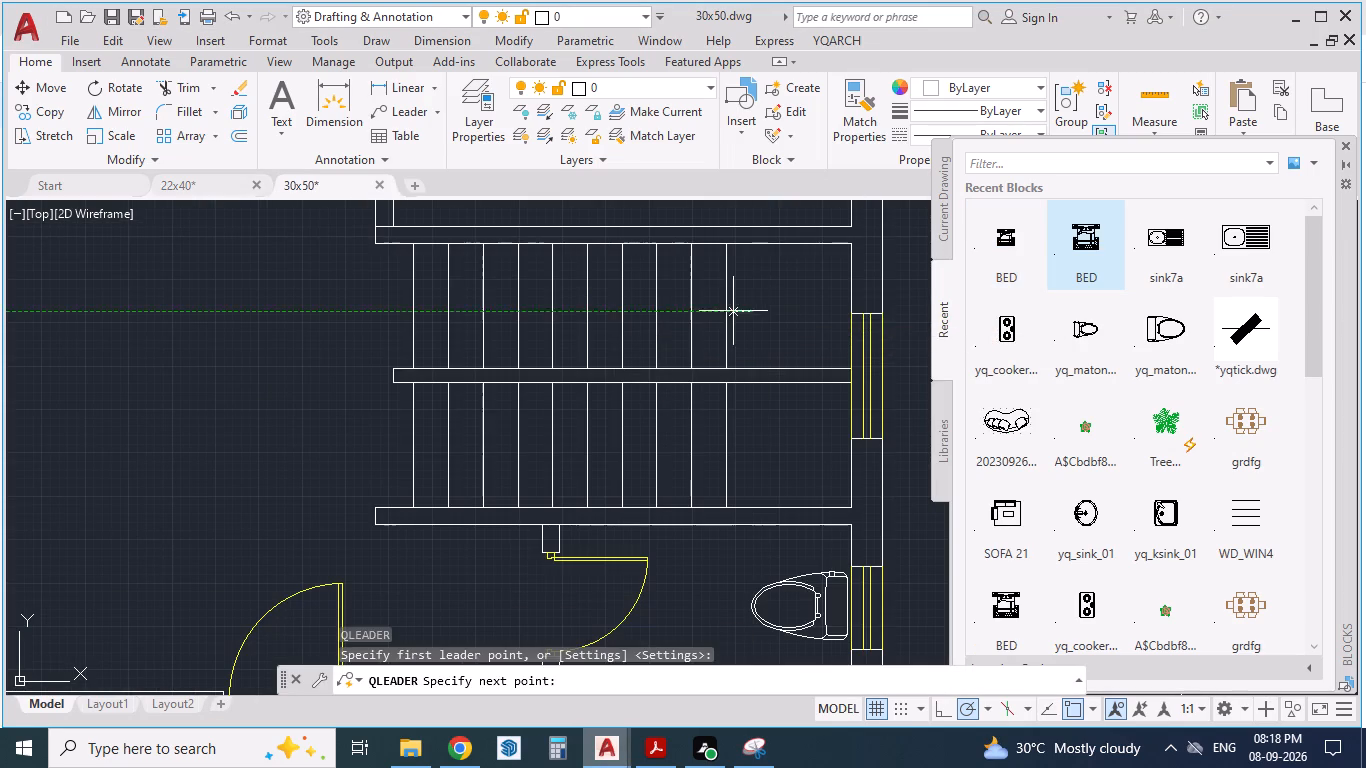
{"action": "left_click_drag", "start_coordinate": [631, 311], "coordinate": [367, 307]}
{"action": "left_click", "coordinate": [367, 307]}
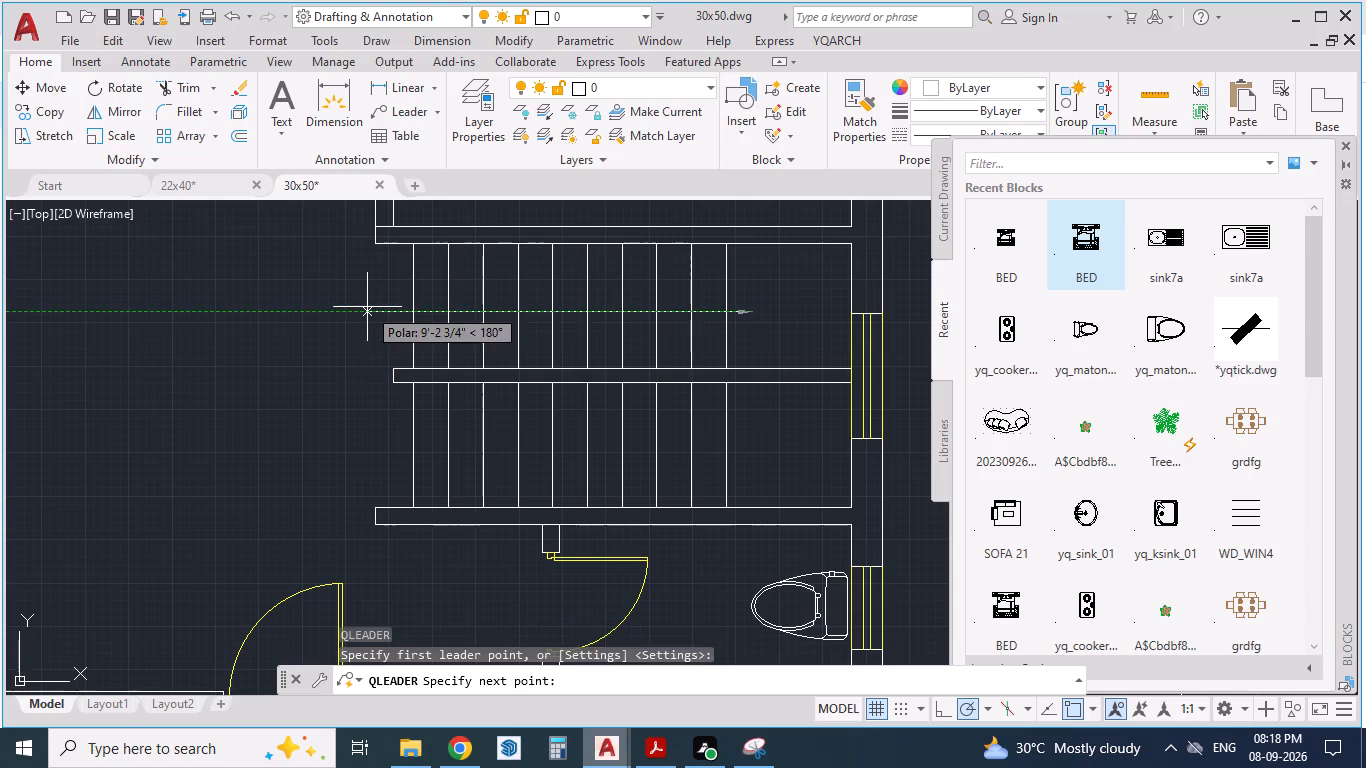
{"action": "left_click", "coordinate": [375, 311]}
{"action": "right_click", "coordinate": [375, 311]}
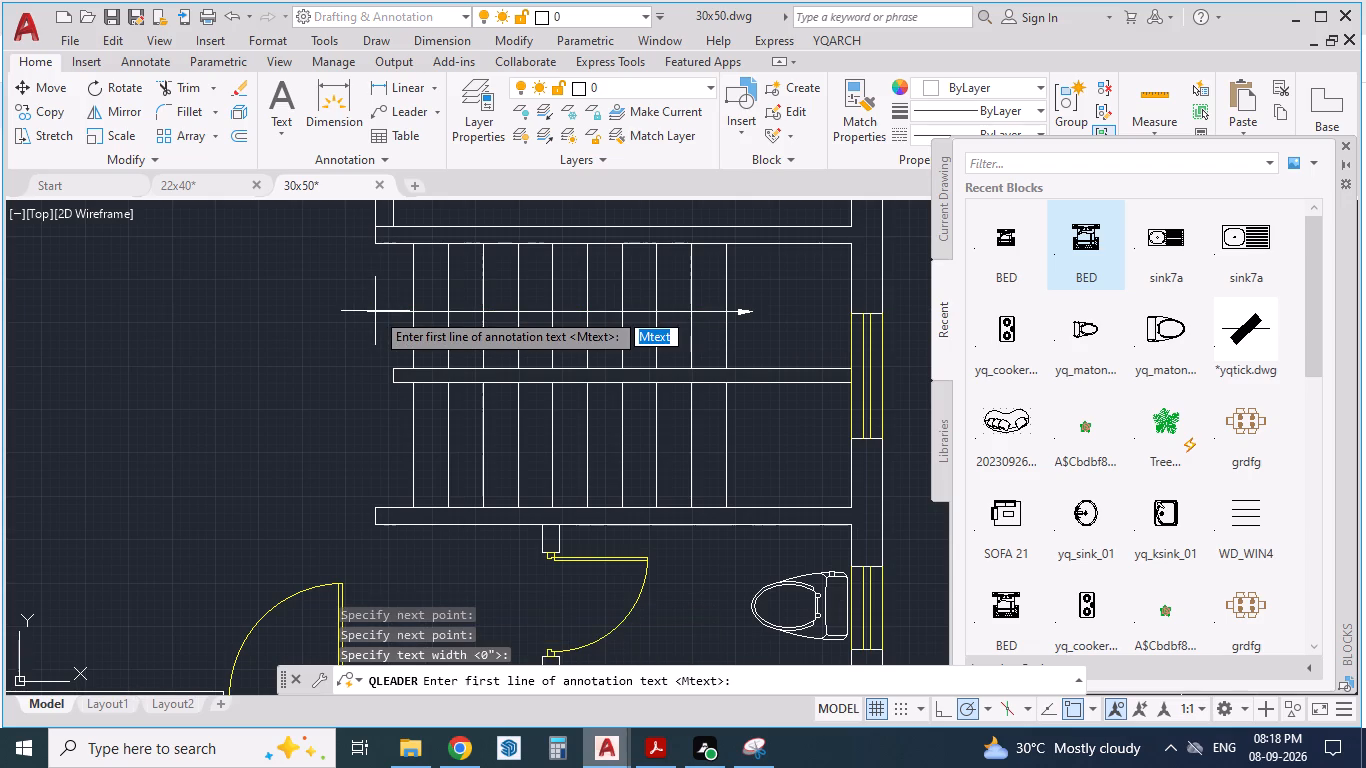
{"action": "key", "text": "Escape"}
{"action": "key", "text": "Escape"}
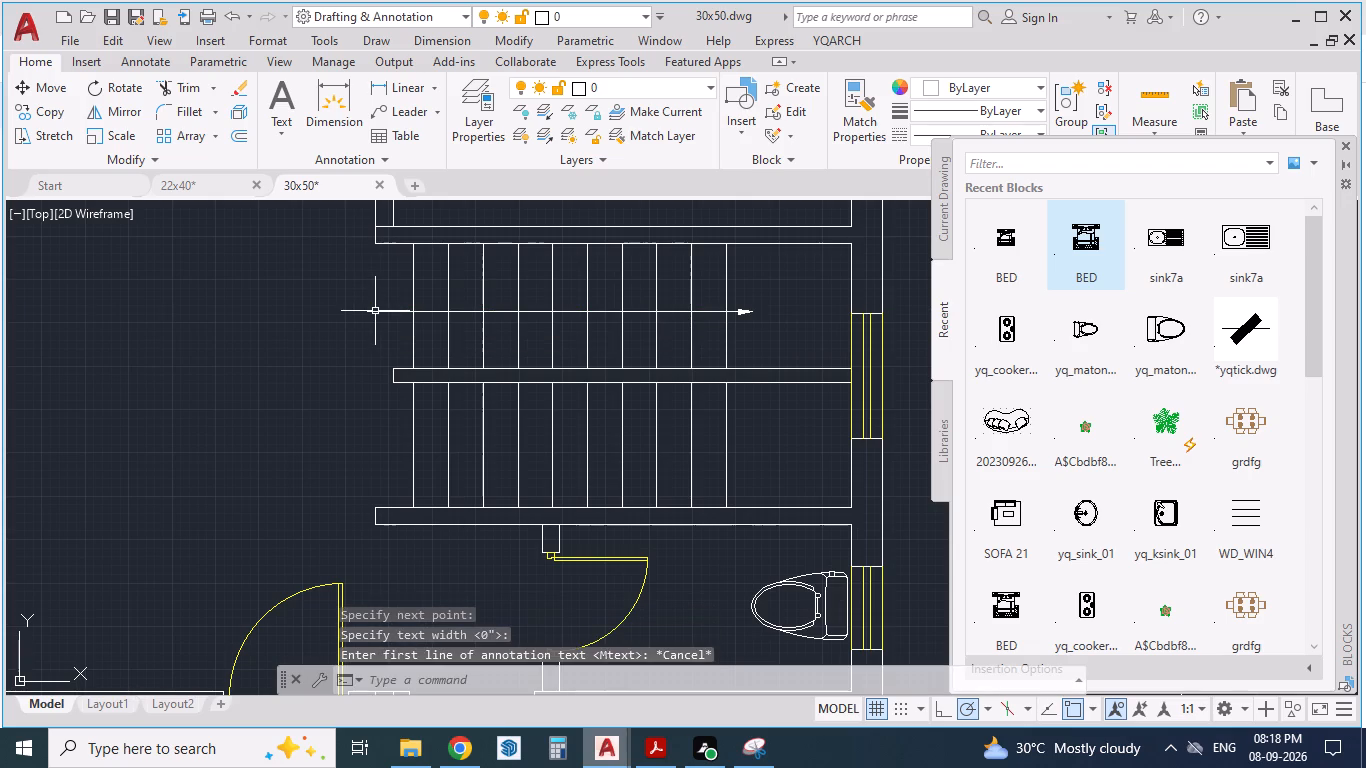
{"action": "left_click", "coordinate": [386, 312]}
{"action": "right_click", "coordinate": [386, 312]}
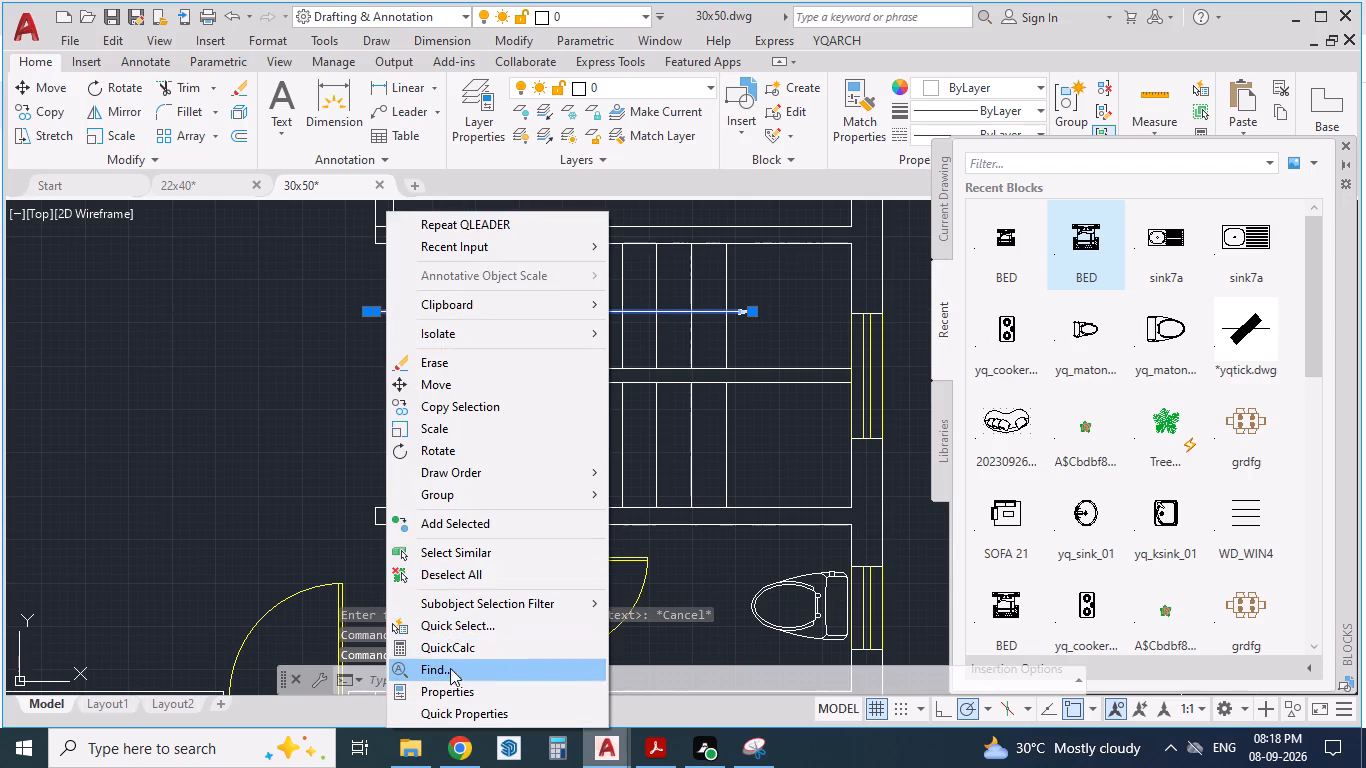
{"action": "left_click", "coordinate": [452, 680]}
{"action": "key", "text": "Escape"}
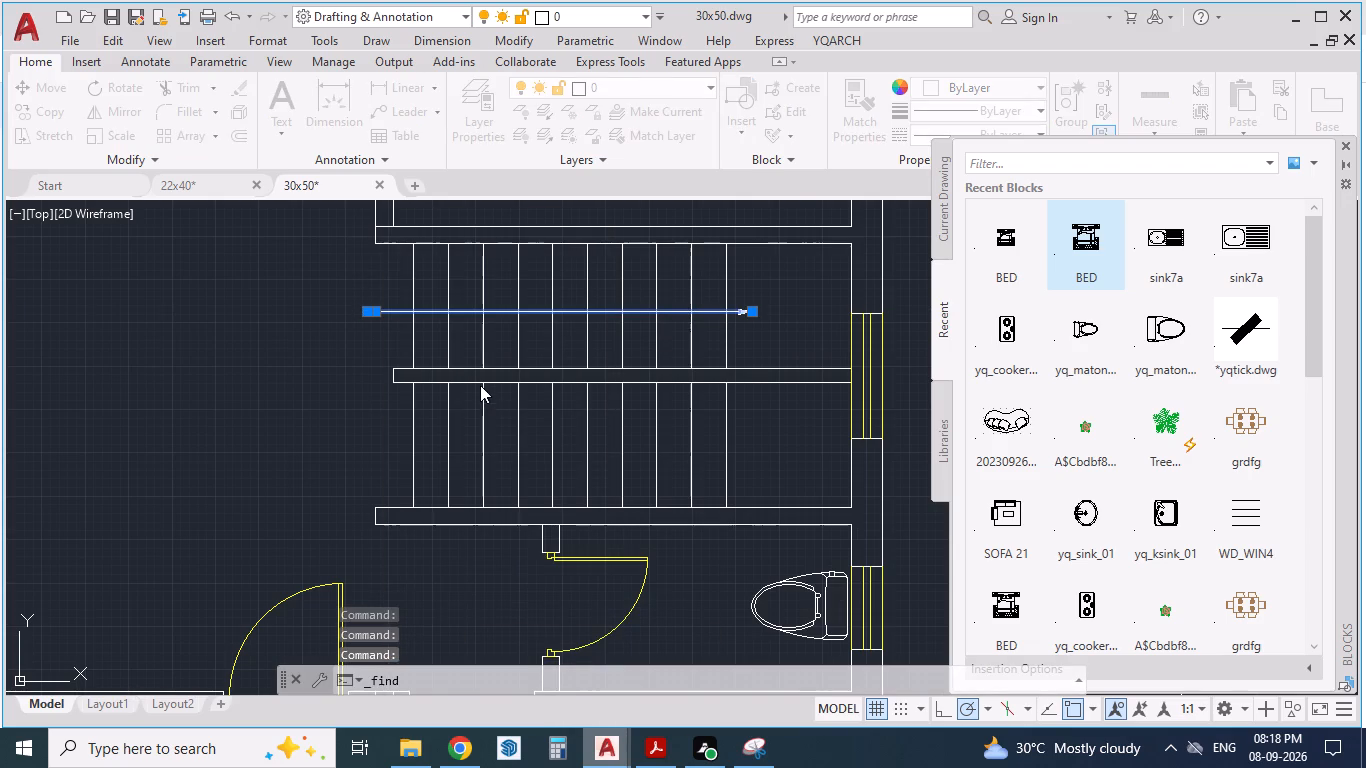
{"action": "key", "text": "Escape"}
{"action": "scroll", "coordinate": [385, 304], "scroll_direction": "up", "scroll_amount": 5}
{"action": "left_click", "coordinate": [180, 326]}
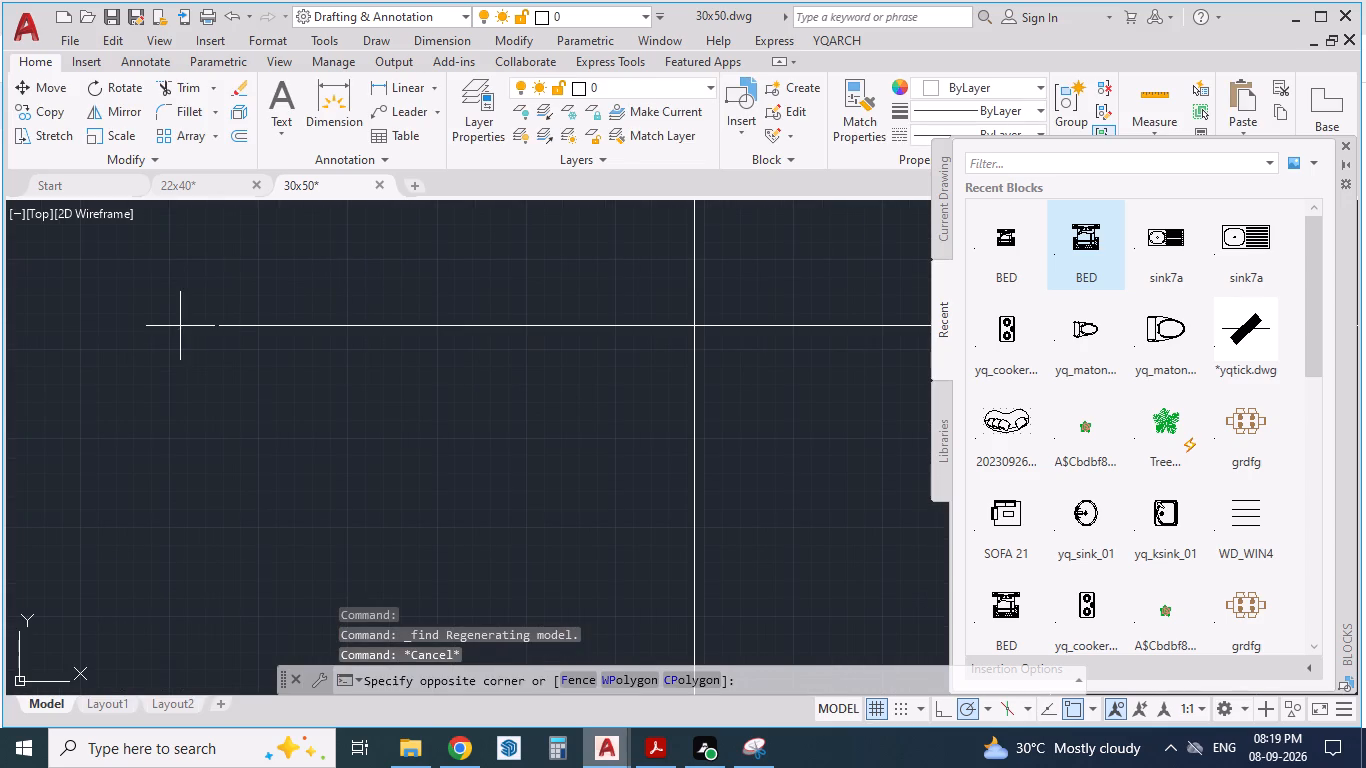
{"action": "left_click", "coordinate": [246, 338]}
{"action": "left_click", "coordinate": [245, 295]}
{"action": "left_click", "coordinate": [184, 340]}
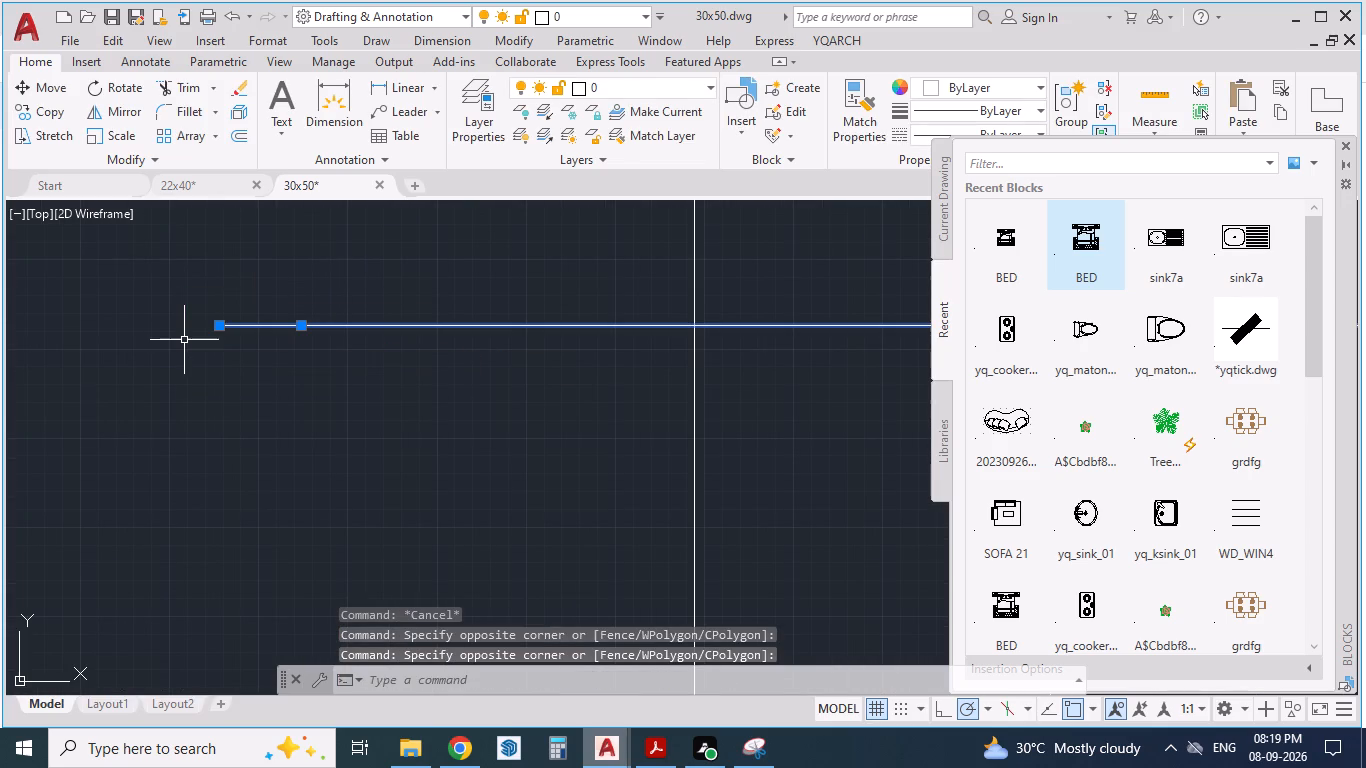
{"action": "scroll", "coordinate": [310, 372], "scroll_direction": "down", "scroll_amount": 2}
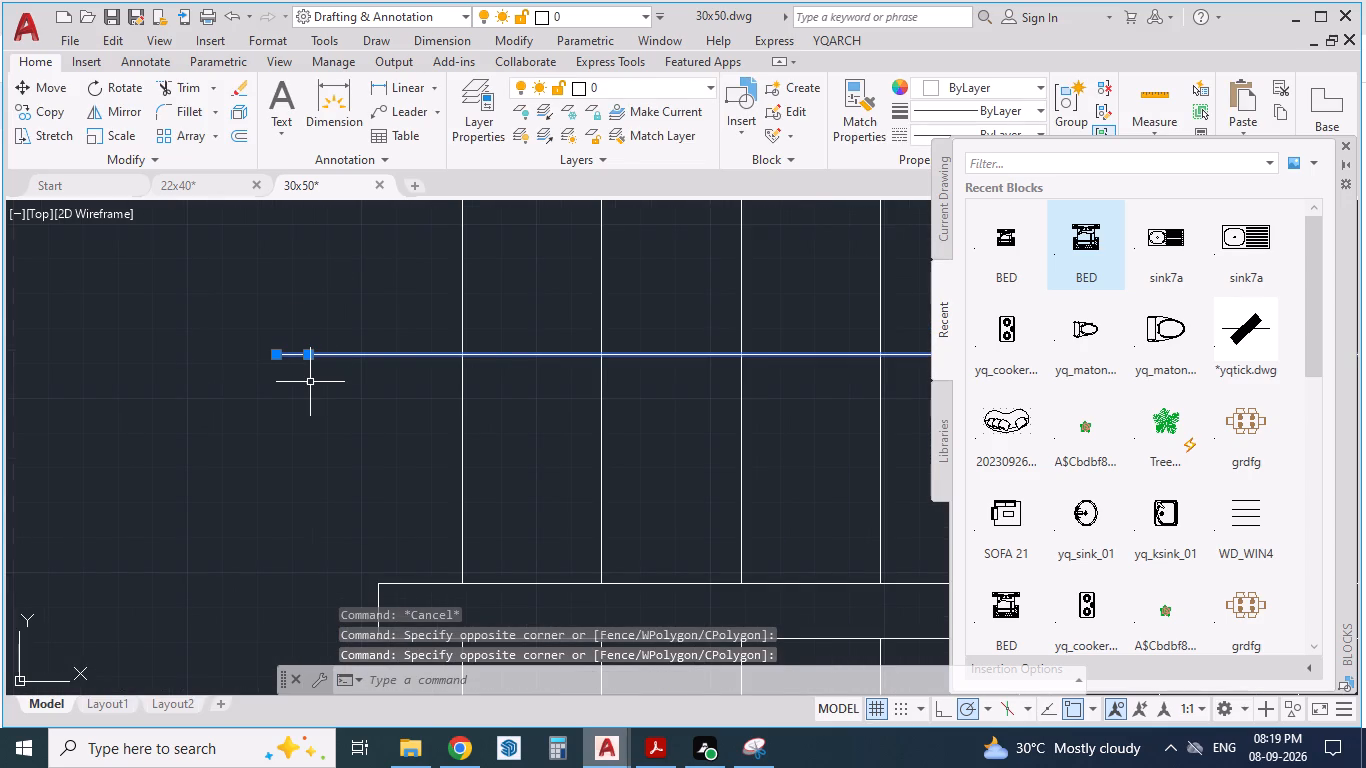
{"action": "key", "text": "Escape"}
Stretch the stair leader's vertex near its tail a short distance towards the first stair line.
{"action": "left_click", "coordinate": [289, 356]}
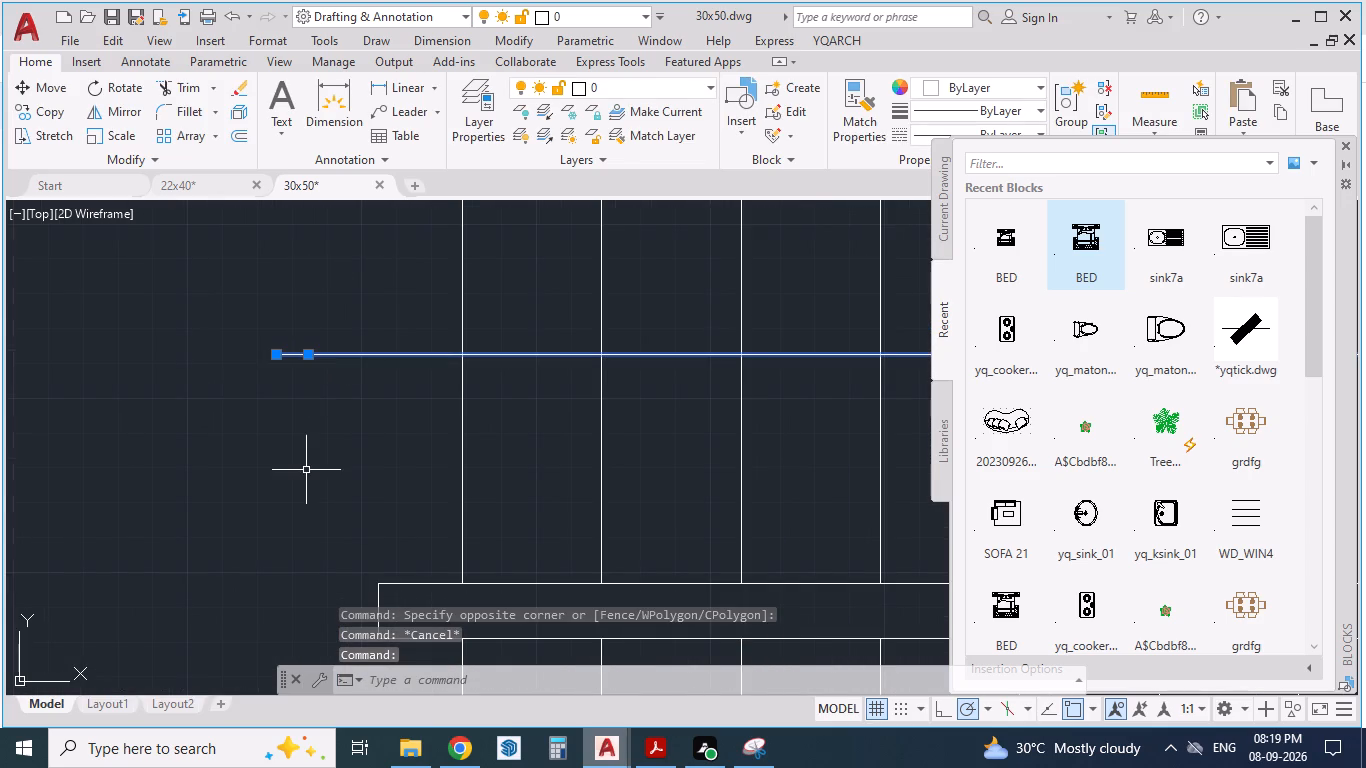
{"action": "left_click_drag", "start_coordinate": [308, 356], "coordinate": [356, 355]}
{"action": "left_click", "coordinate": [356, 355]}
{"action": "scroll", "coordinate": [308, 413], "scroll_direction": "down", "scroll_amount": 2}
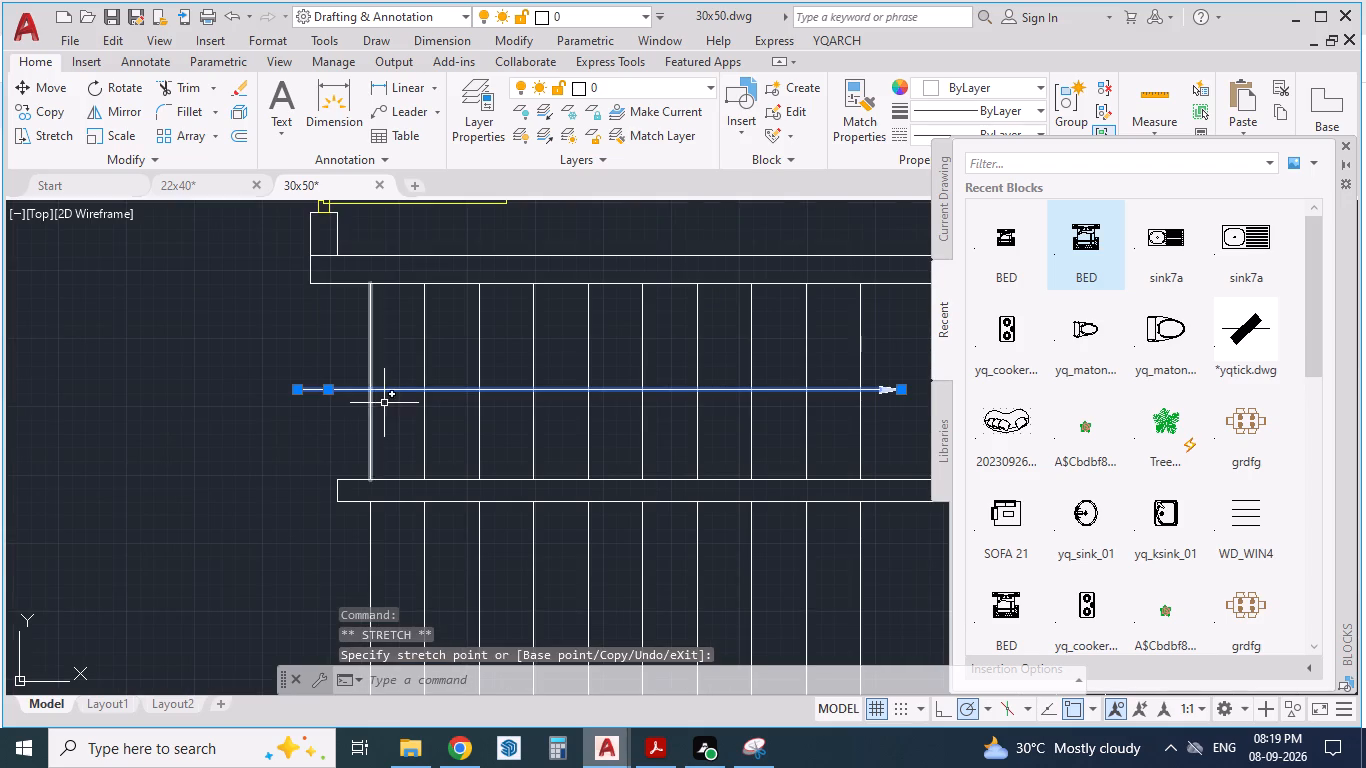
Set the arrow size of the stair direction leader to 6".
{"action": "right_click", "coordinate": [334, 390]}
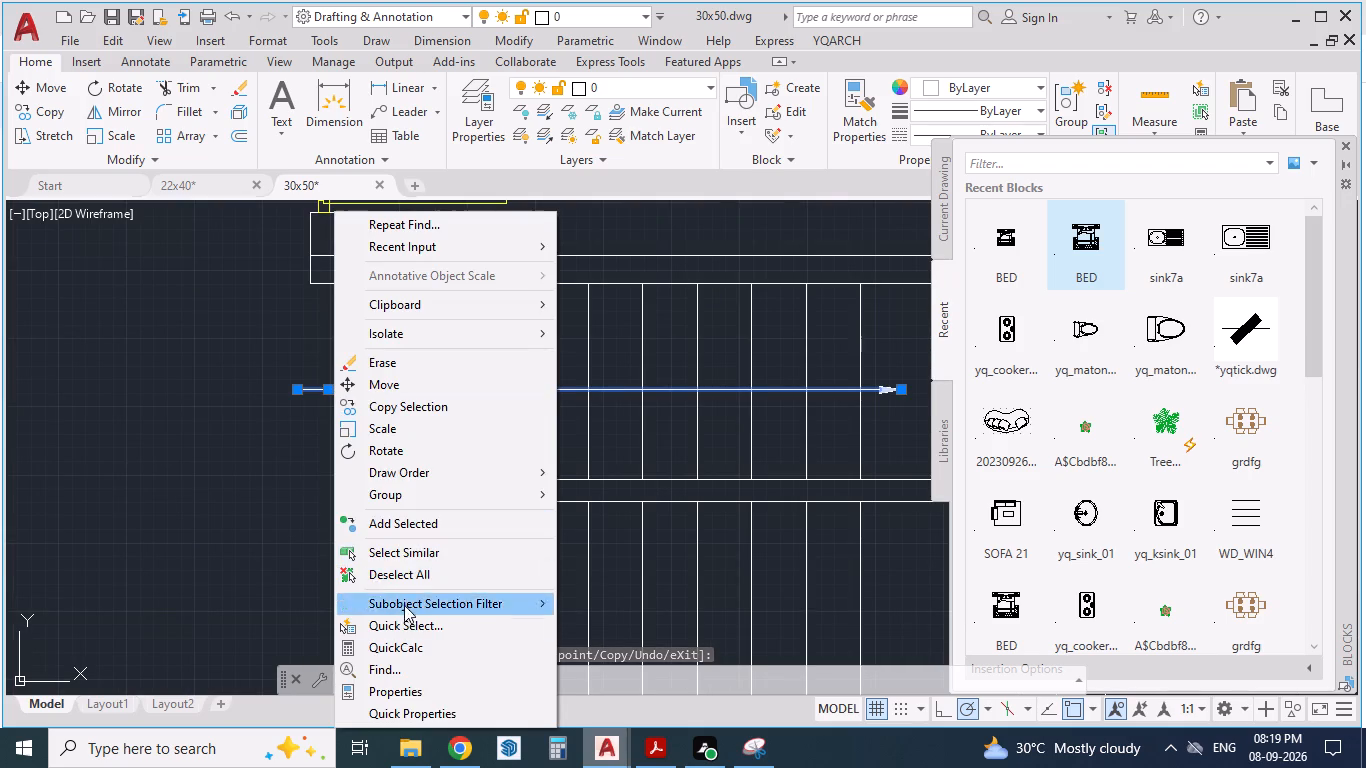
{"action": "left_click", "coordinate": [393, 687]}
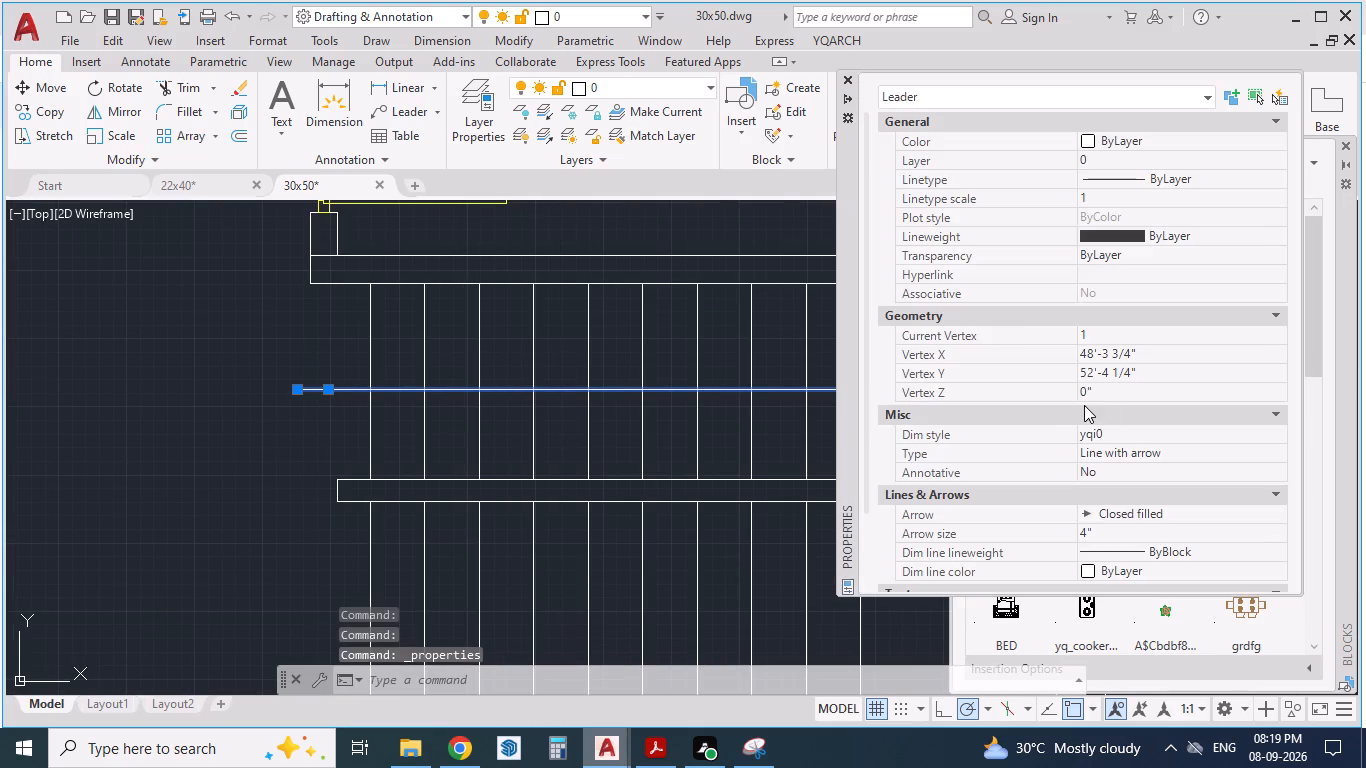
{"action": "scroll", "coordinate": [1088, 483], "scroll_direction": "down", "scroll_amount": 1}
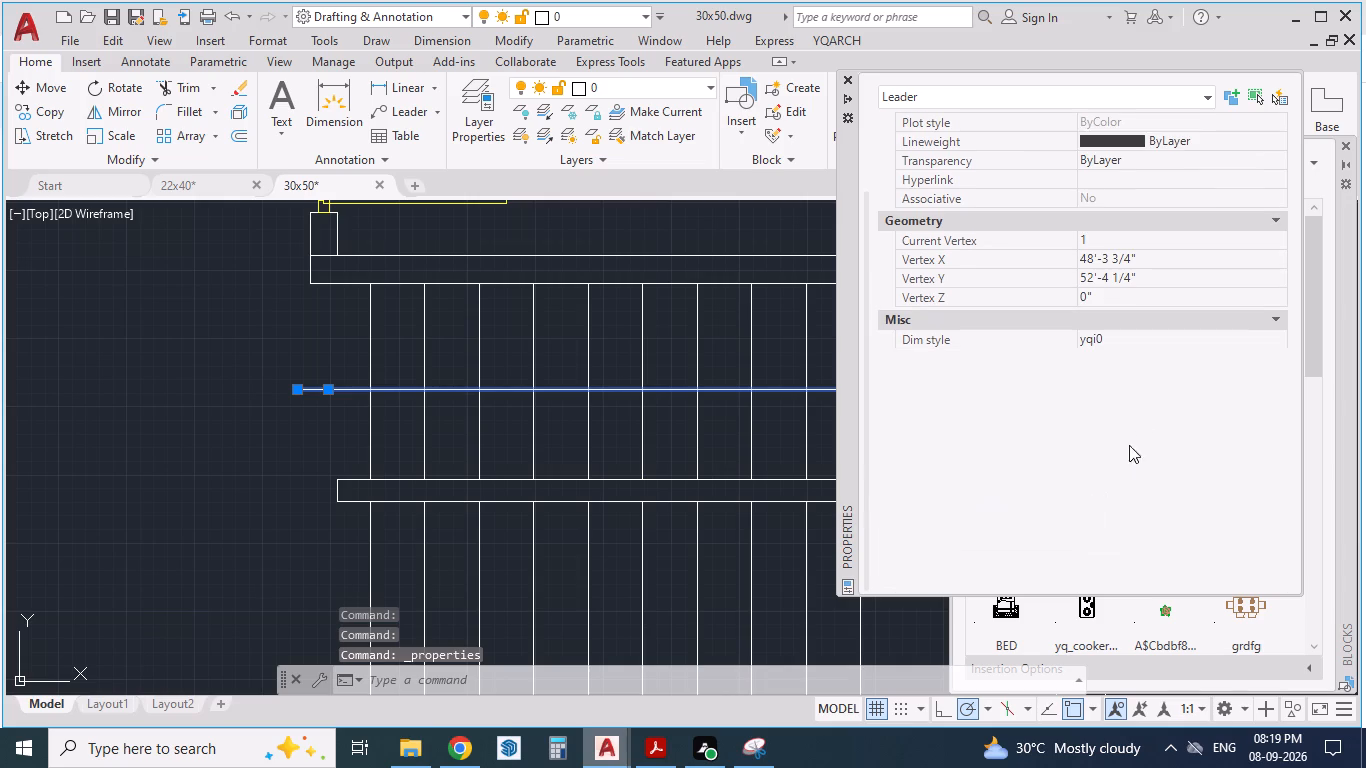
{"action": "scroll", "coordinate": [1040, 278], "scroll_direction": "up", "scroll_amount": 1}
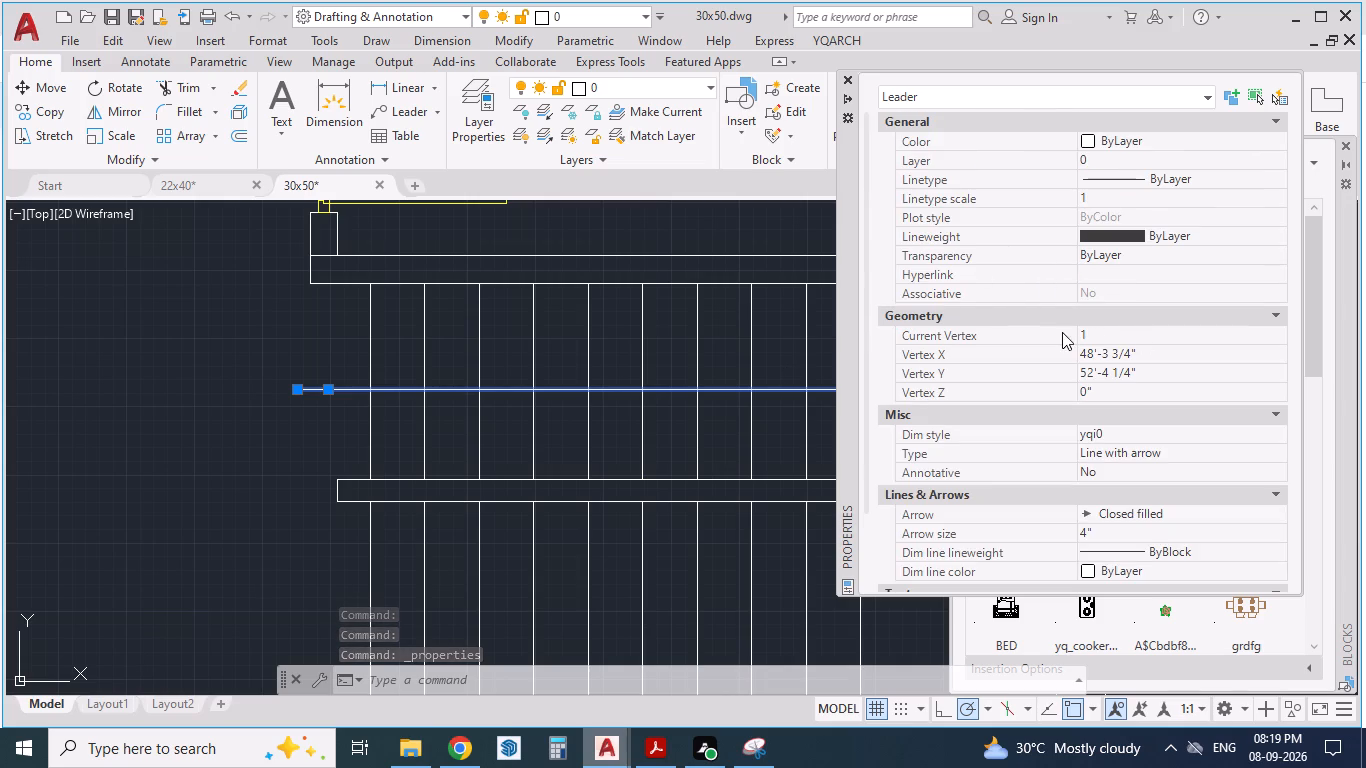
{"action": "scroll", "coordinate": [1151, 442], "scroll_direction": "down", "scroll_amount": 3}
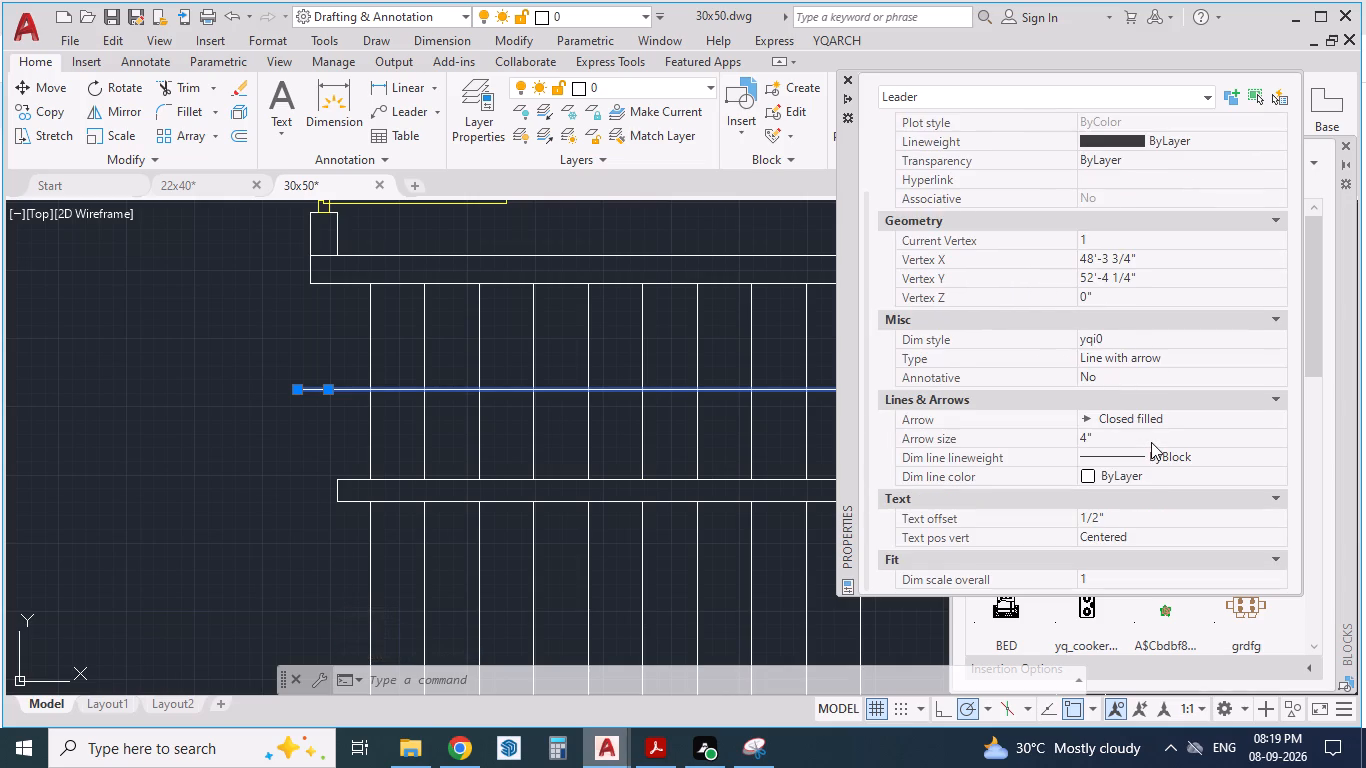
{"action": "left_click_drag", "start_coordinate": [1139, 440], "coordinate": [1035, 439]}
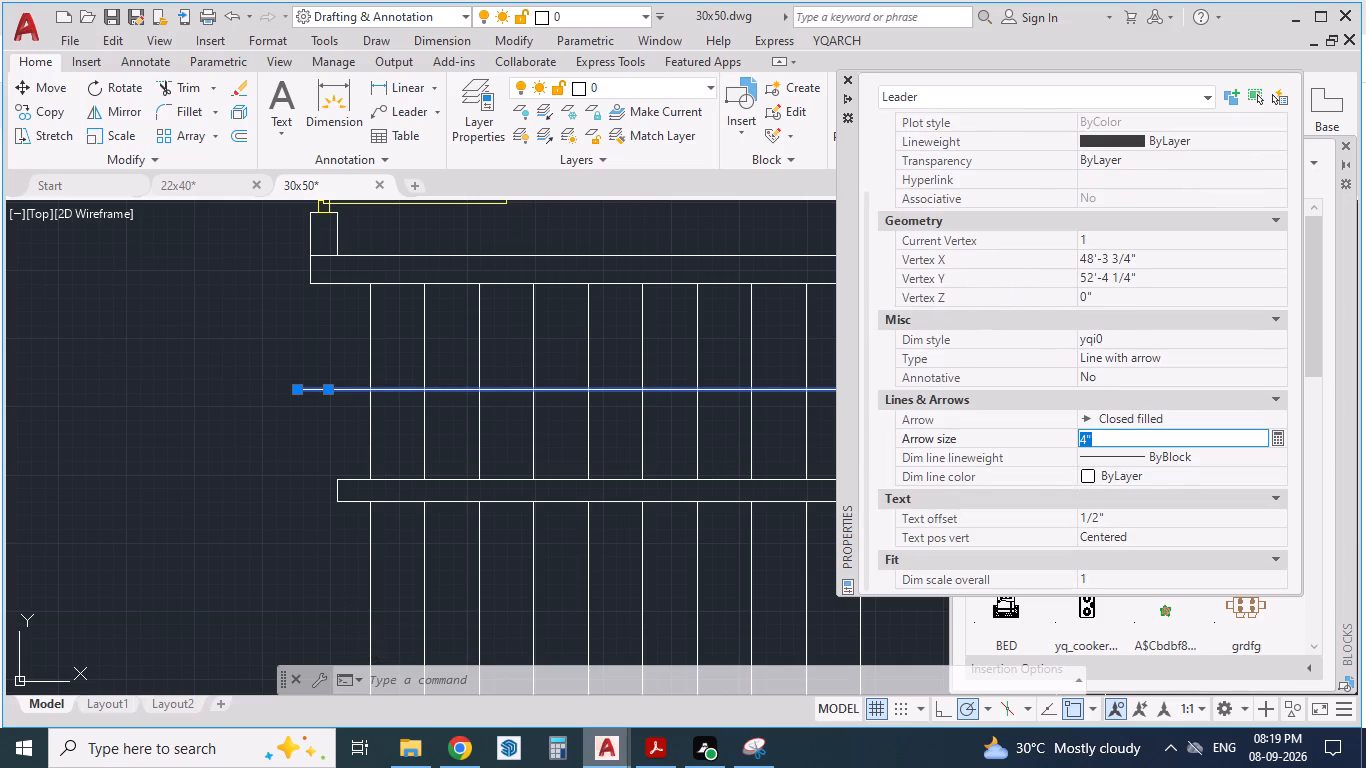
{"action": "key", "text": "6"}
{"action": "key", "text": "shift+quotedbl"}
{"action": "key", "text": "Return"}
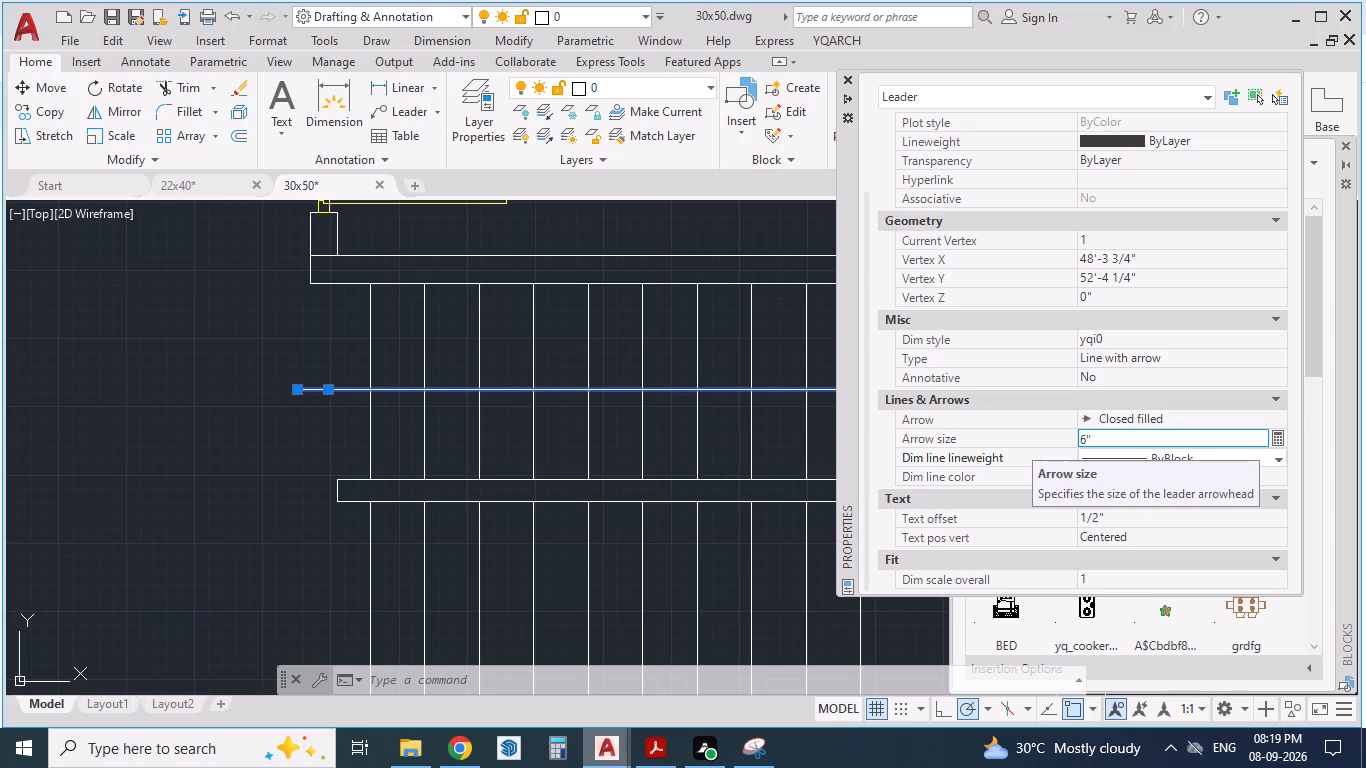
{"action": "left_click", "coordinate": [846, 85]}
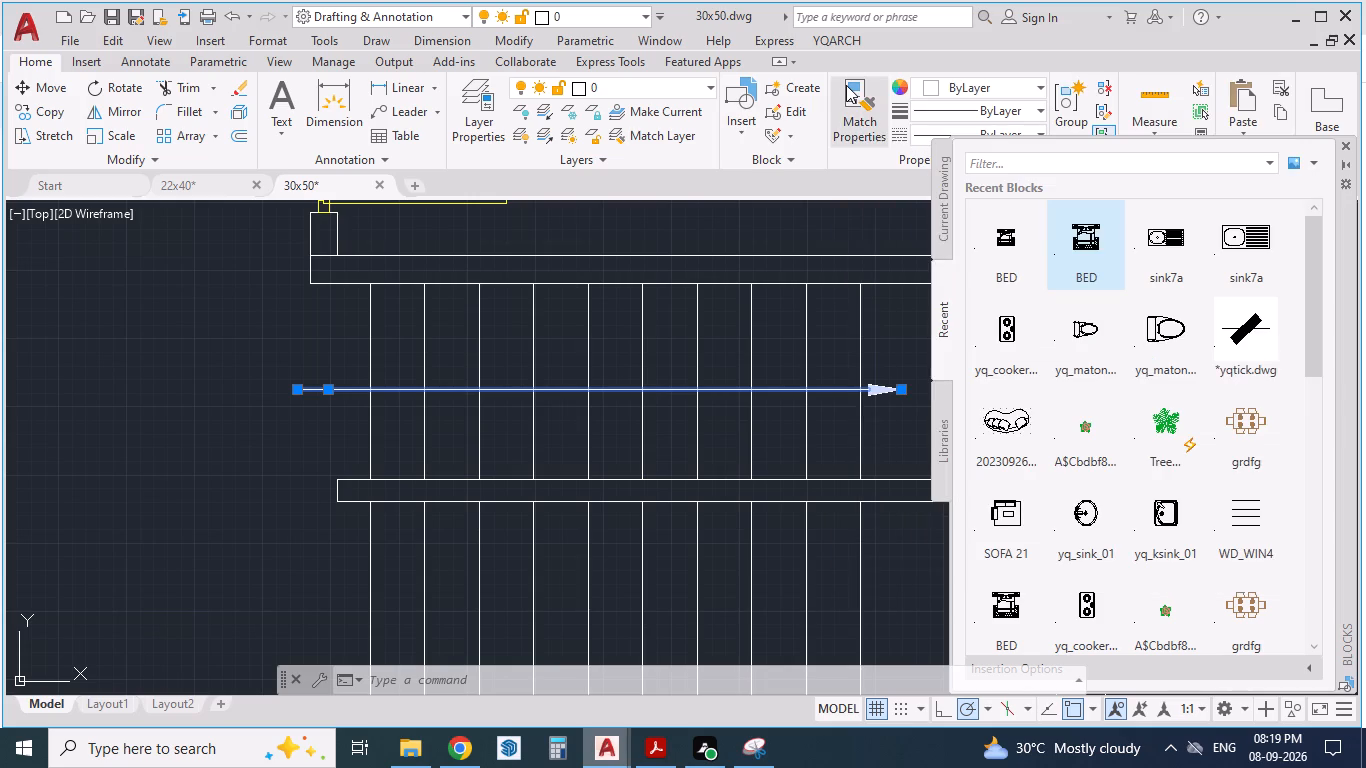
{"action": "scroll", "coordinate": [816, 254], "scroll_direction": "down", "scroll_amount": 2}
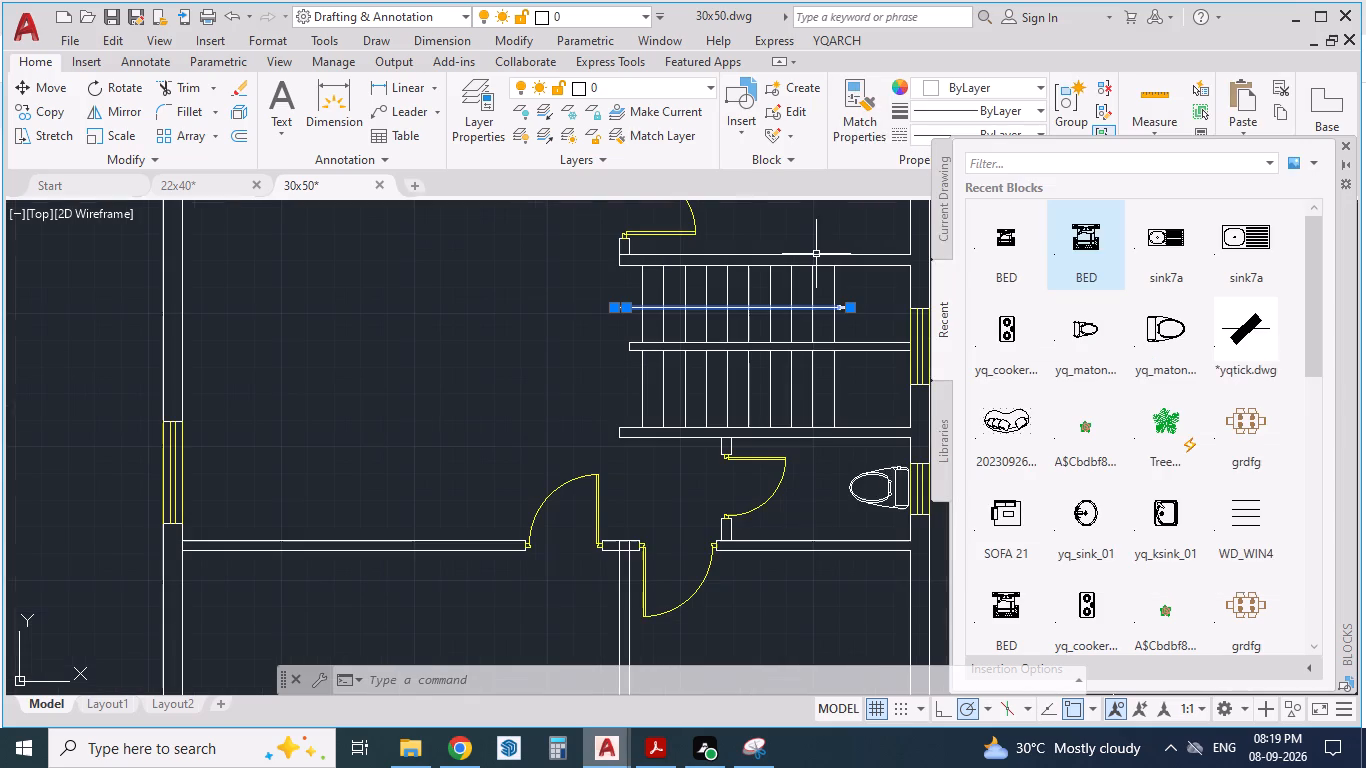
{"action": "key", "text": "Escape"}
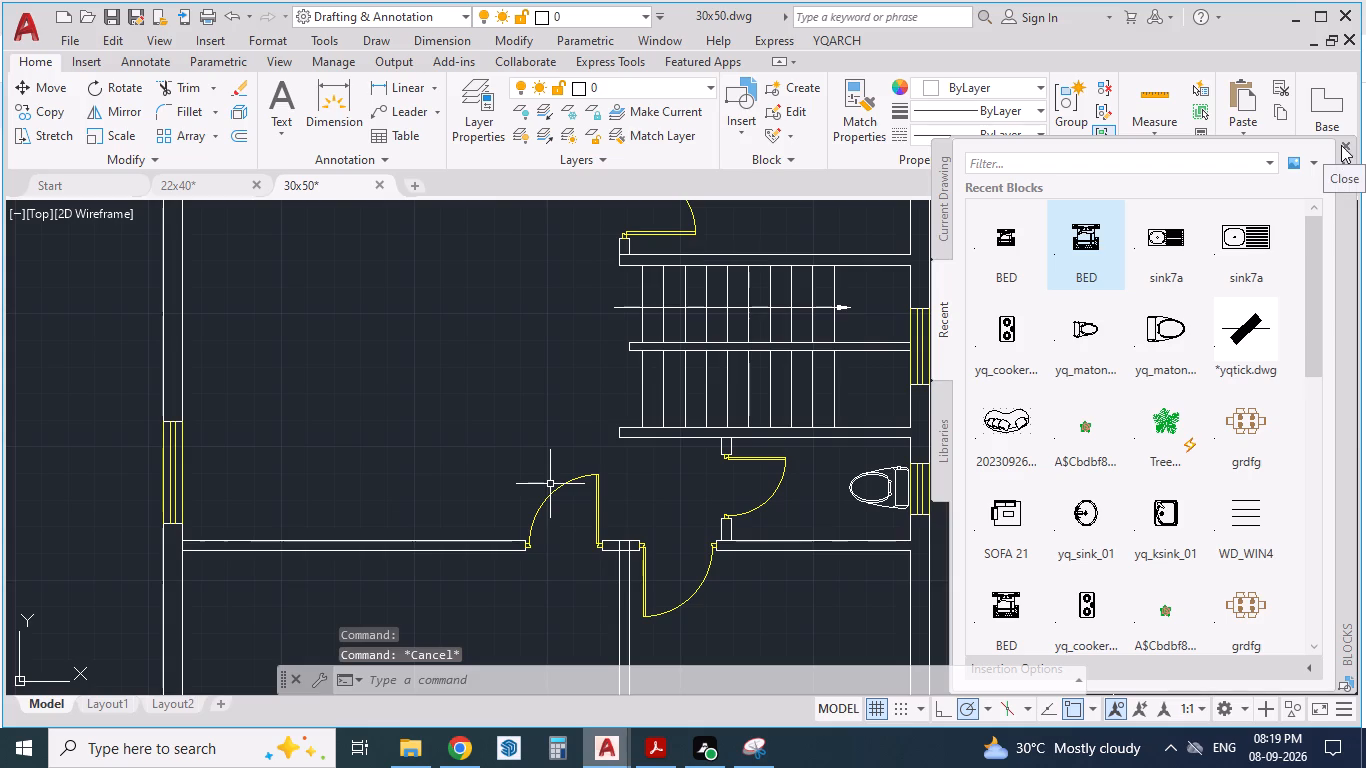
Insert the curved seating block whose name starts with 20230926 into the lower part of the hall.
{"action": "left_click_drag", "start_coordinate": [1018, 417], "coordinate": [867, 430]}
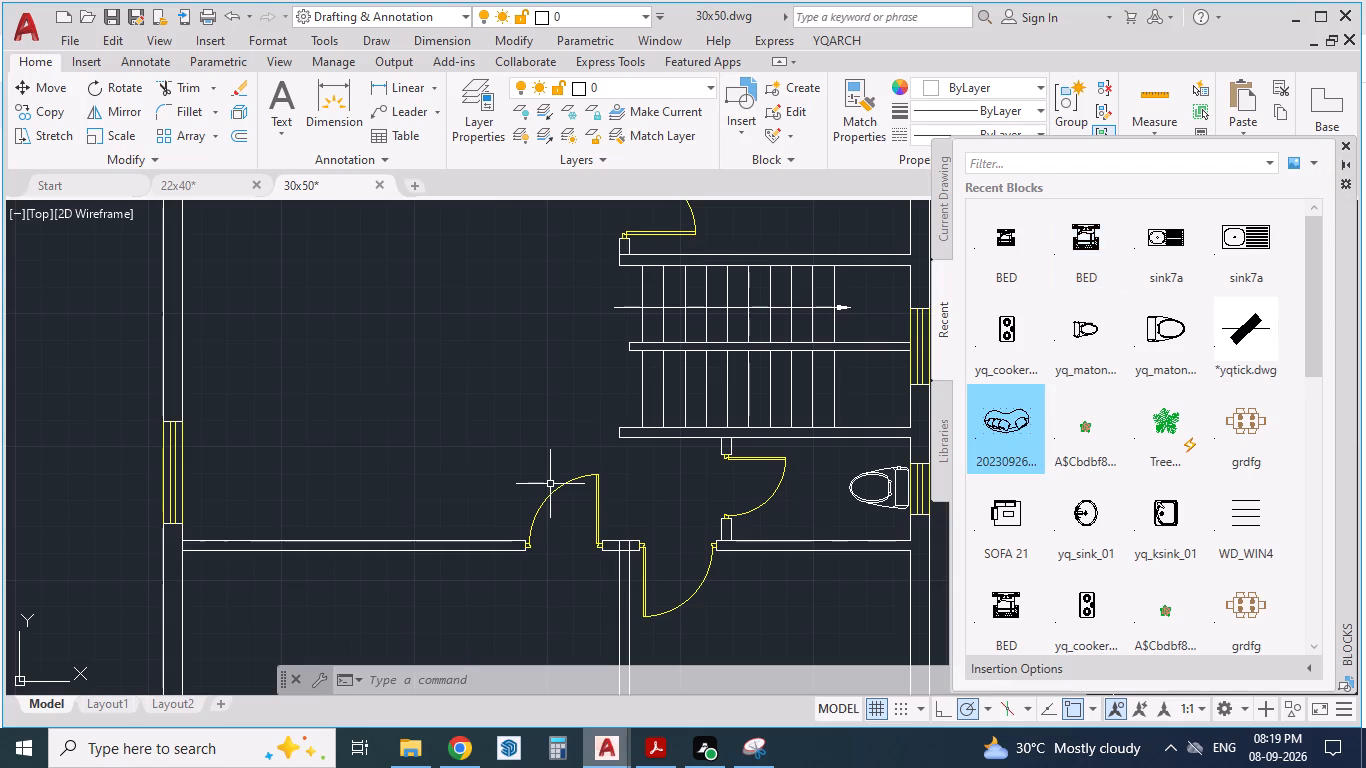
{"action": "left_click_drag", "start_coordinate": [867, 430], "coordinate": [394, 399]}
{"action": "scroll", "coordinate": [631, 385], "scroll_direction": "down", "scroll_amount": 2}
{"action": "scroll", "coordinate": [516, 395], "scroll_direction": "down", "scroll_amount": 1}
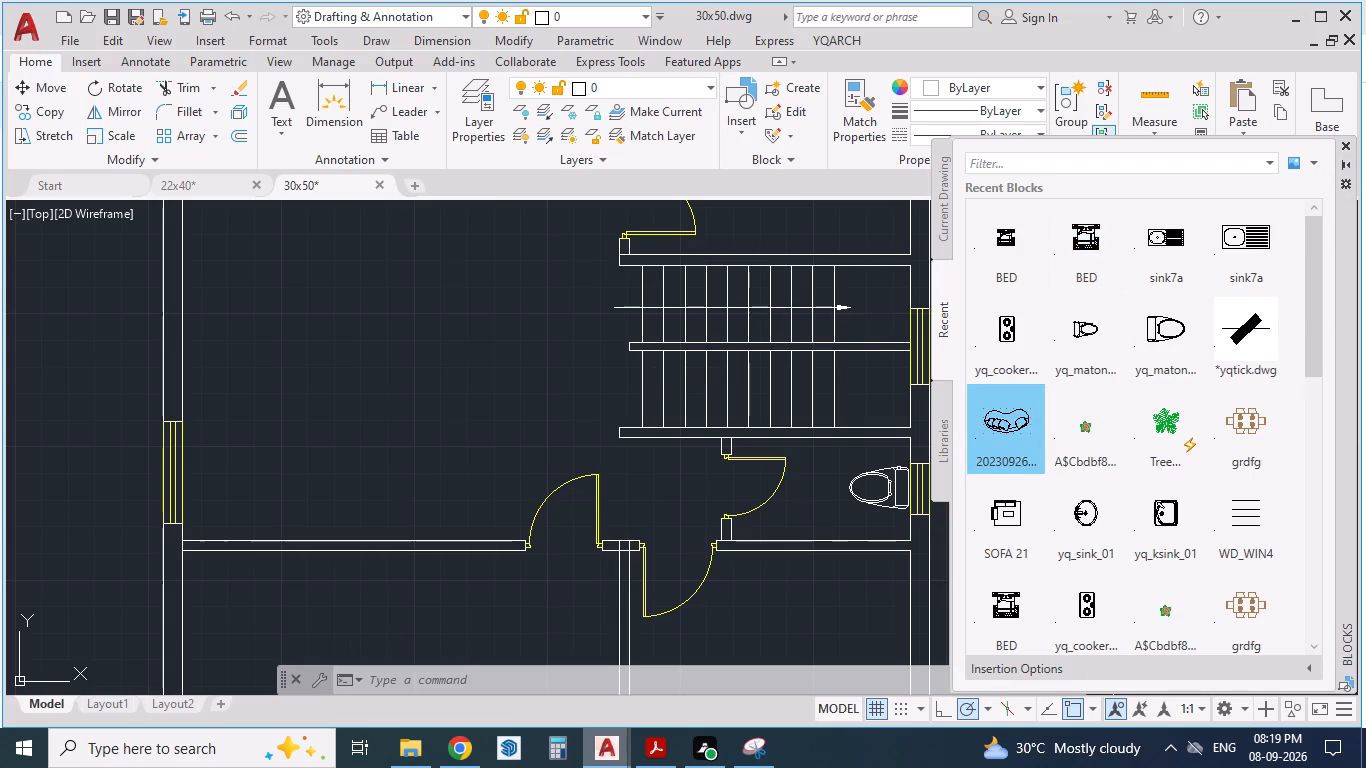
{"action": "left_click_drag", "start_coordinate": [394, 399], "coordinate": [391, 399]}
{"action": "left_click", "coordinate": [391, 399]}
{"action": "scroll", "coordinate": [390, 399], "scroll_direction": "down", "scroll_amount": 5}
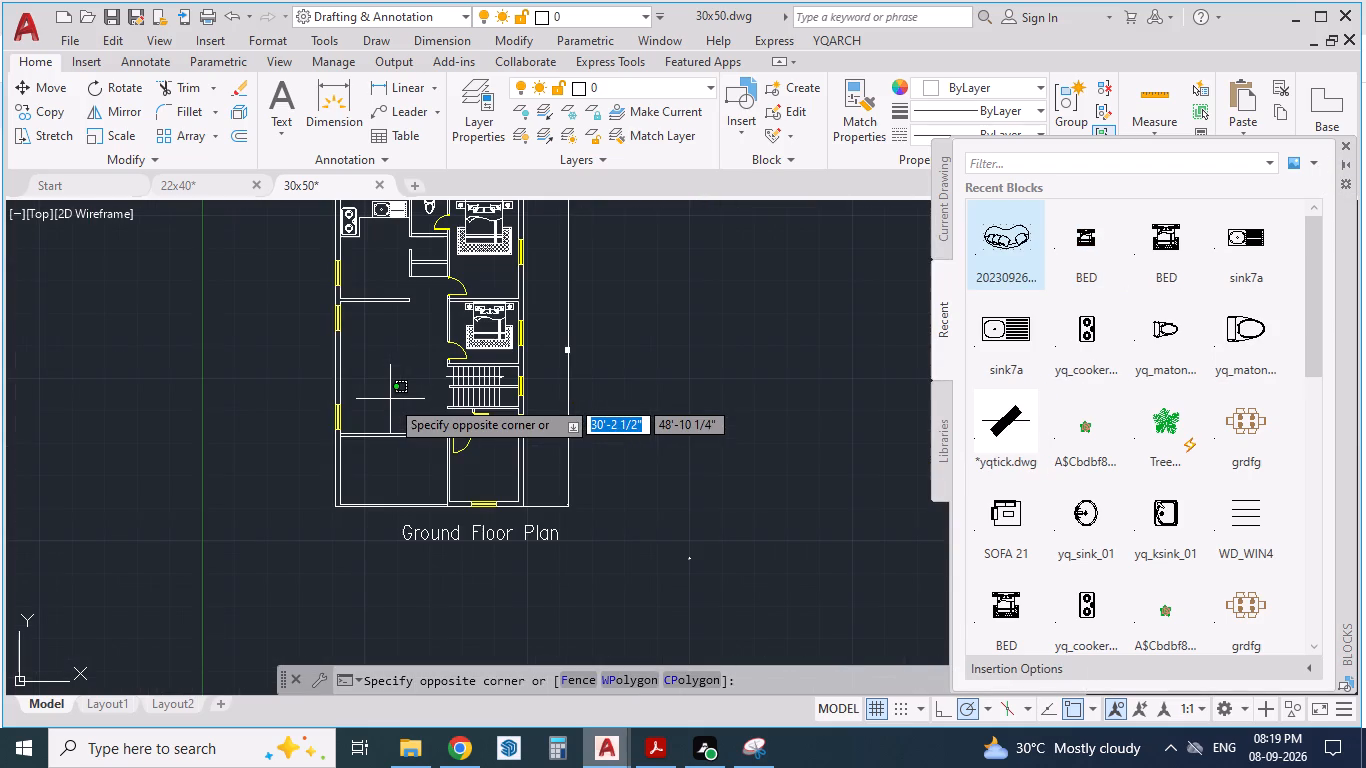
{"action": "key", "text": "Escape"}
Cut the tiny seating block and paste it into the hall's lower-left corner beside the window, checking the PDF plan first.
{"action": "left_click", "coordinate": [721, 546]}
{"action": "left_click", "coordinate": [627, 589]}
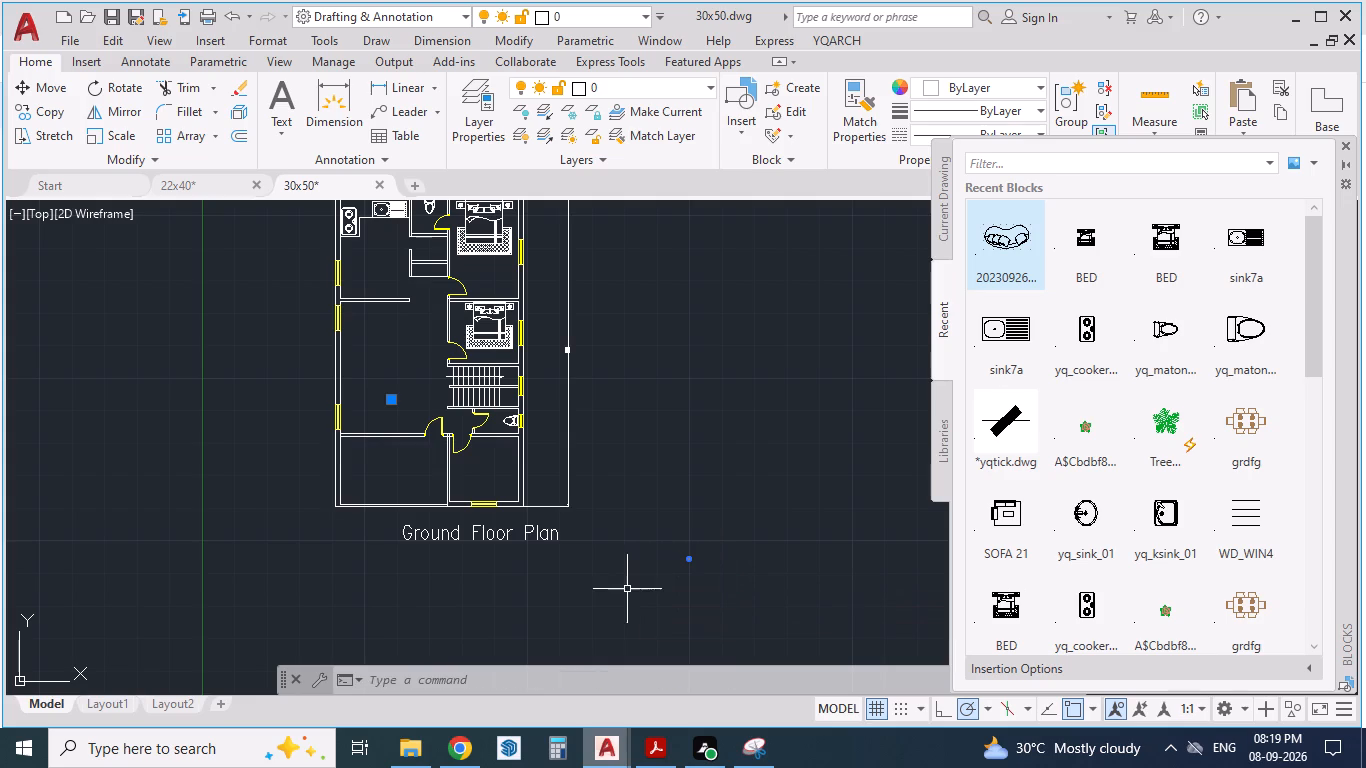
{"action": "key", "text": "ctrl+x"}
{"action": "scroll", "coordinate": [414, 421], "scroll_direction": "down", "scroll_amount": 1}
{"action": "scroll", "coordinate": [383, 370], "scroll_direction": "up", "scroll_amount": 1}
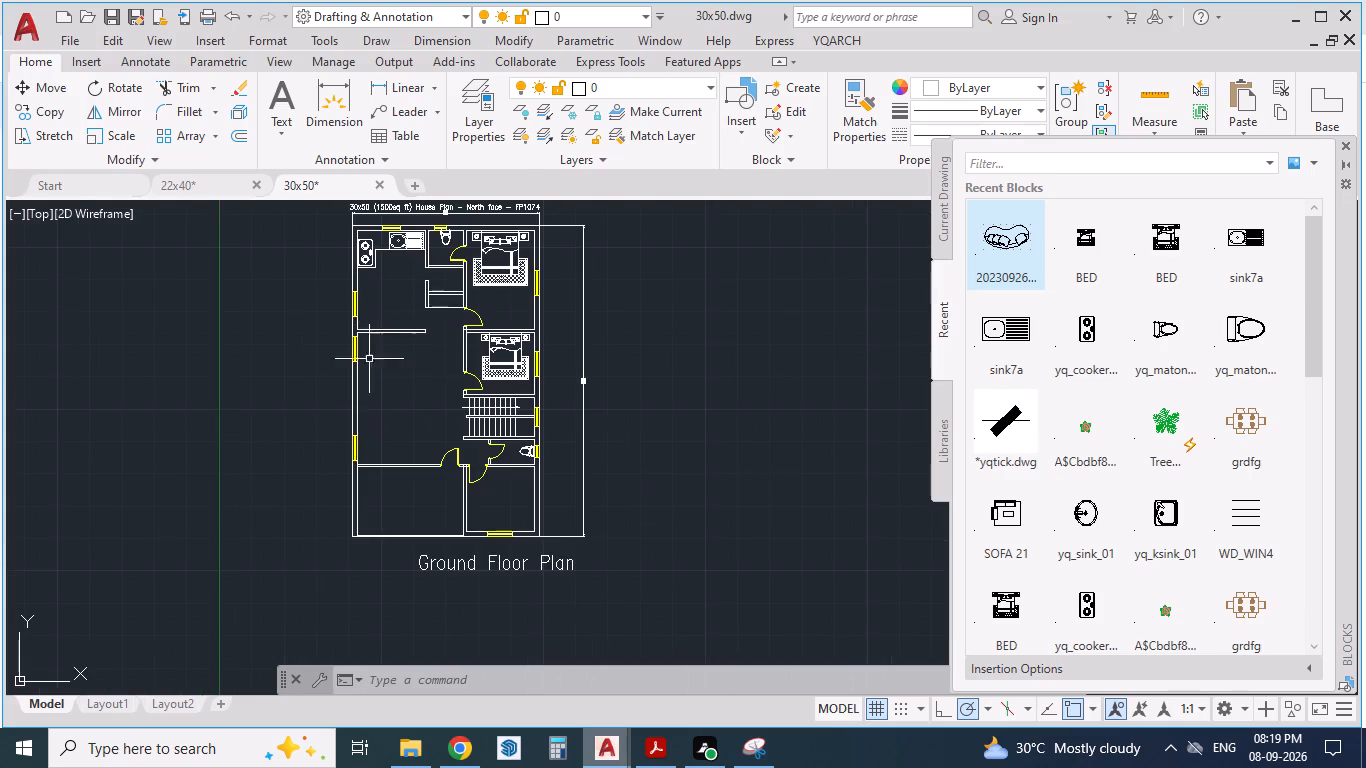
{"action": "scroll", "coordinate": [371, 465], "scroll_direction": "up", "scroll_amount": 2}
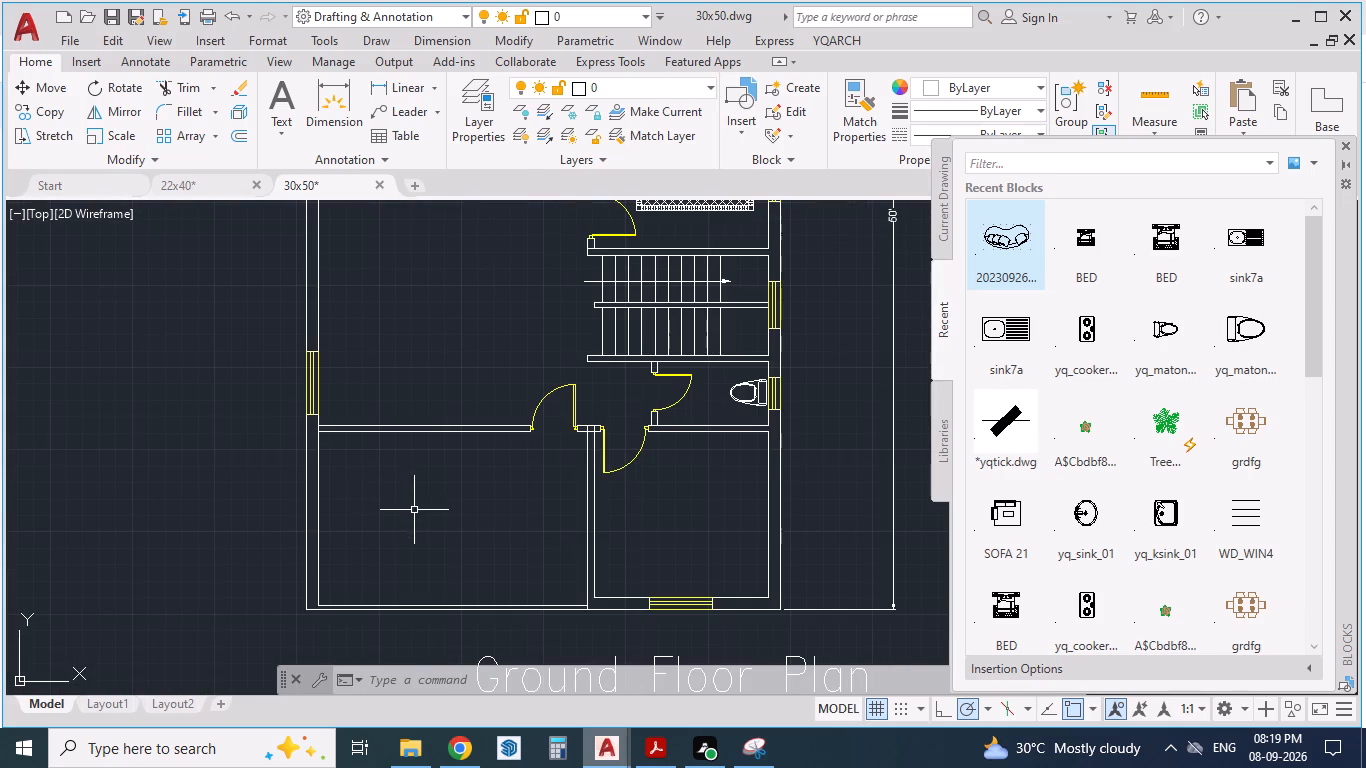
{"action": "key", "text": "alt+Tab"}
{"action": "key", "text": "alt+Tab"}
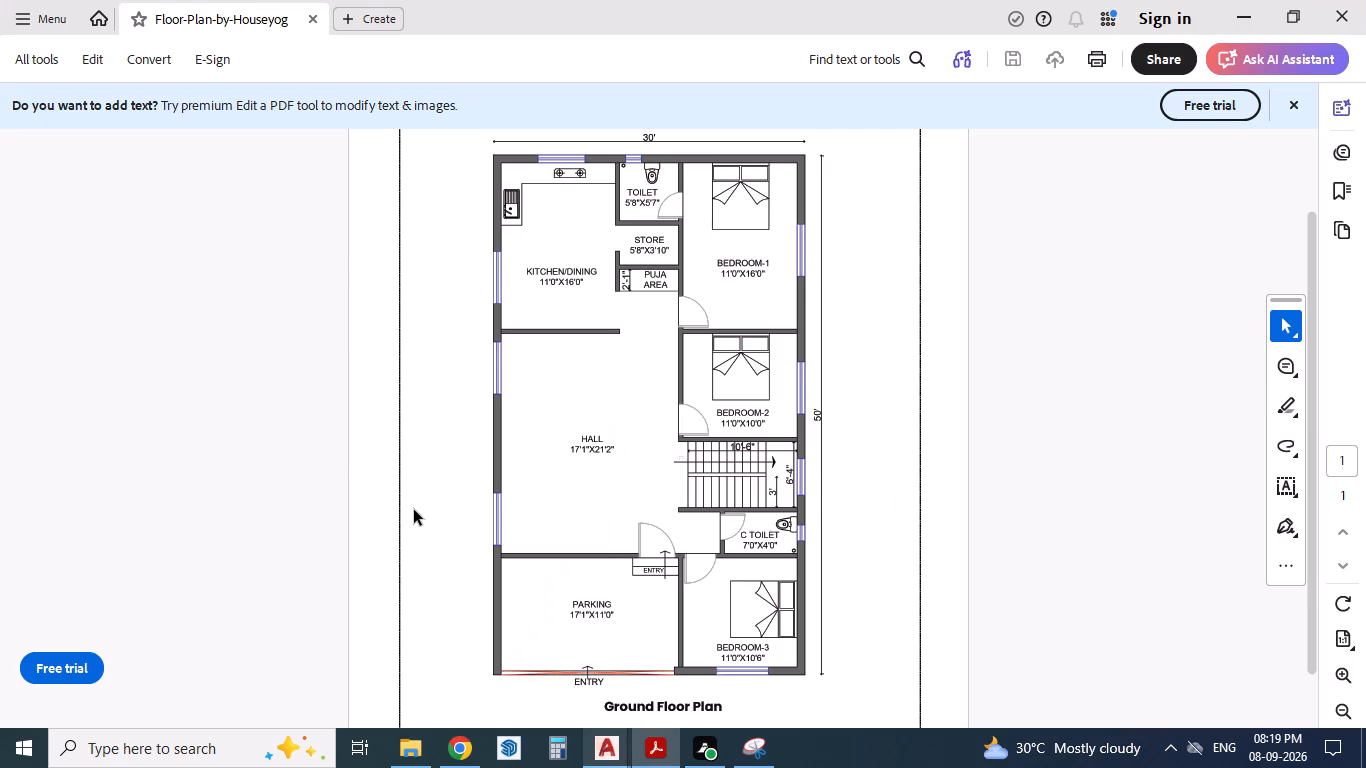
{"action": "key", "text": "alt+Tab"}
{"action": "key", "text": "ctrl+v"}
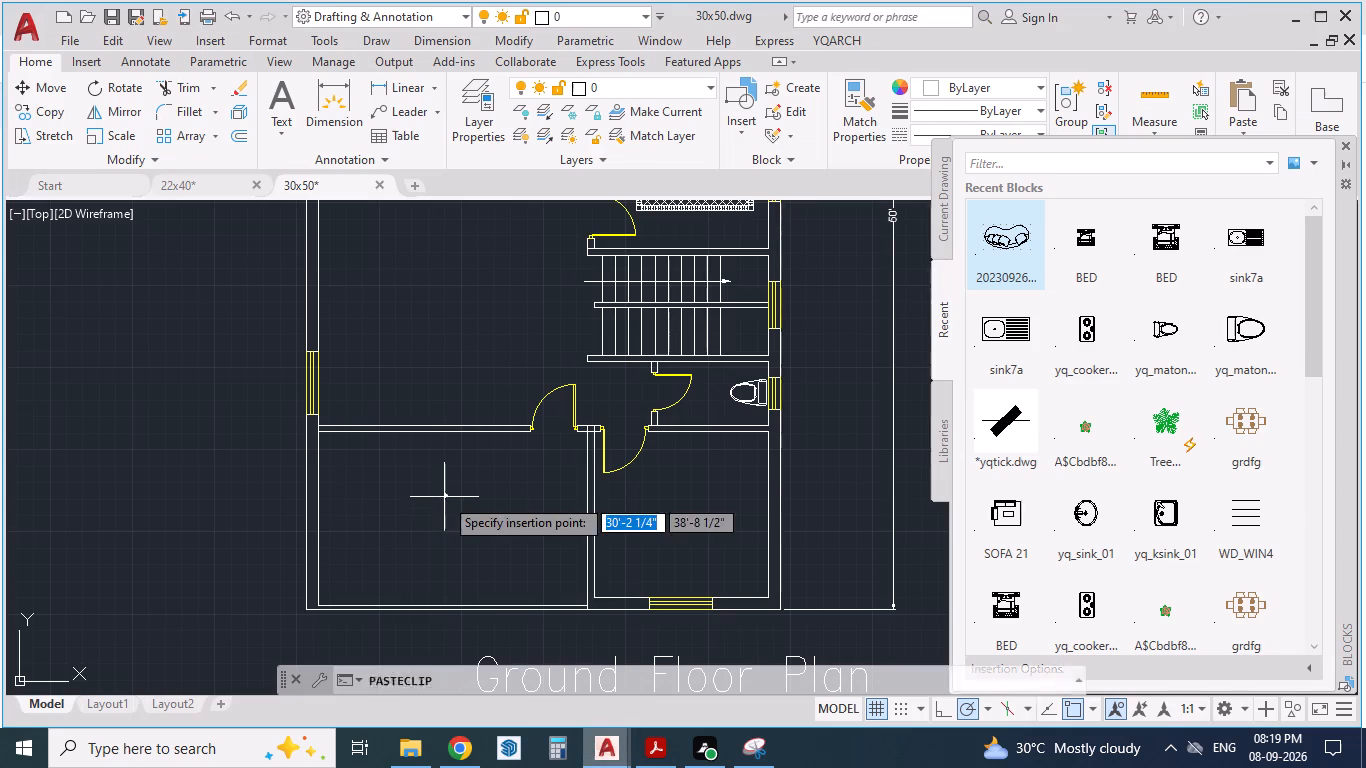
{"action": "left_click", "coordinate": [342, 405]}
Scale the tiny pasted seating block up freehand to furniture size.
{"action": "scroll", "coordinate": [342, 405], "scroll_direction": "up", "scroll_amount": 6}
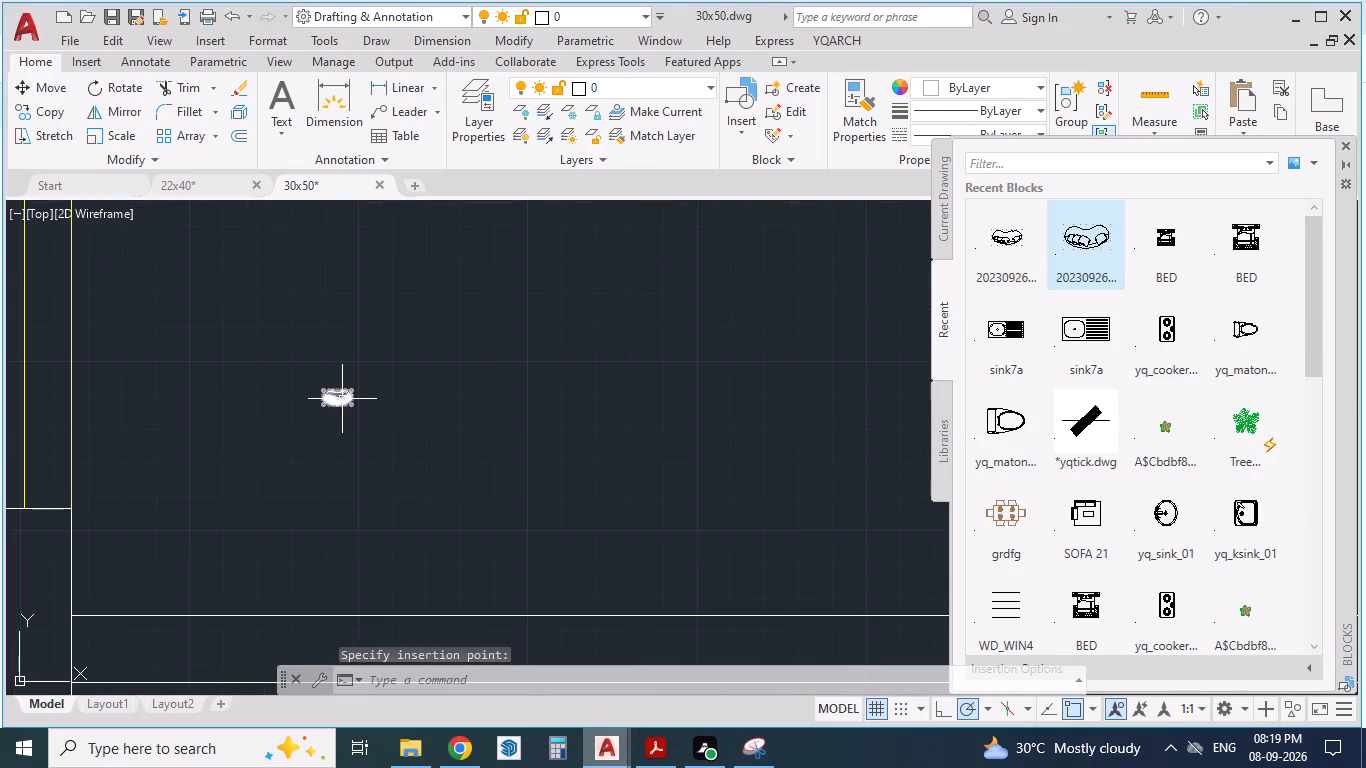
{"action": "left_click", "coordinate": [342, 399]}
{"action": "type", "text": "SCA"}
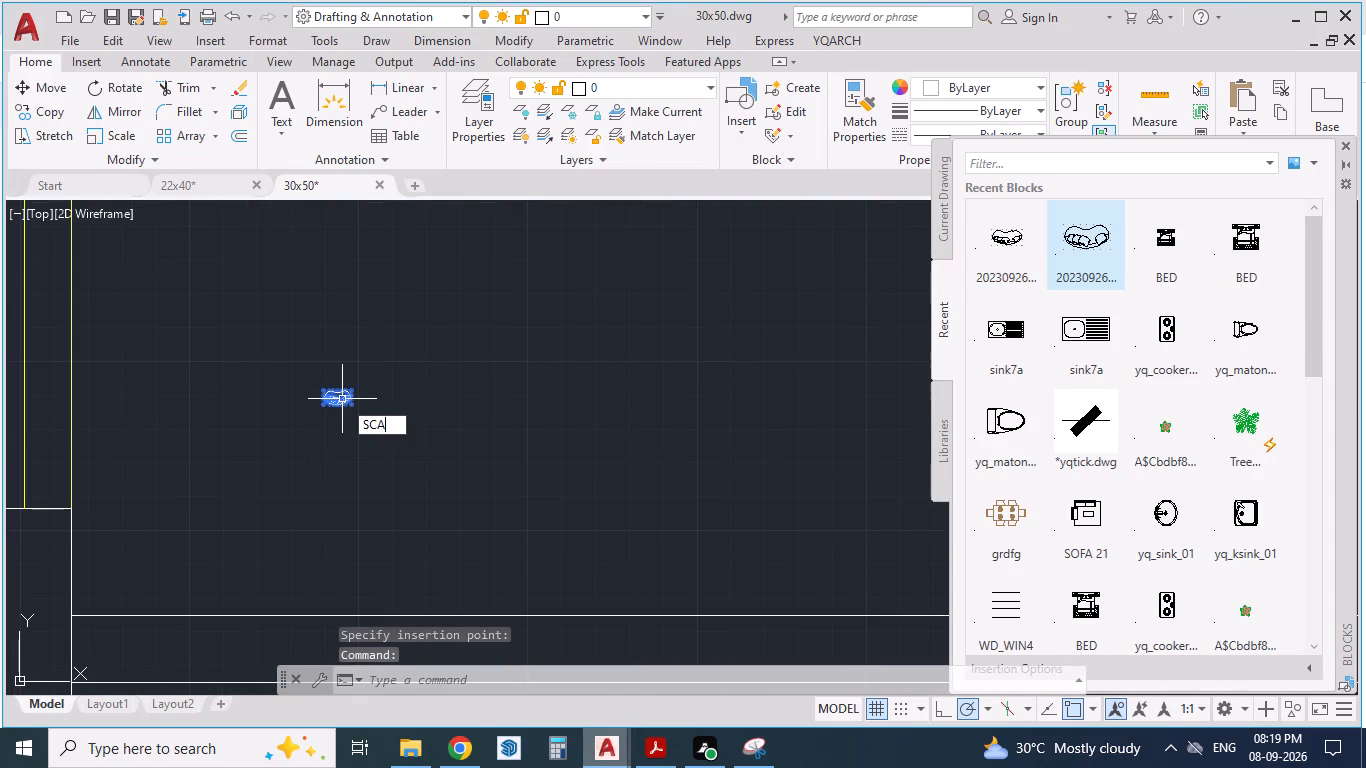
{"action": "key", "text": "Return"}
{"action": "left_click_drag", "start_coordinate": [342, 399], "coordinate": [752, 580]}
{"action": "left_click", "coordinate": [752, 580]}
Move the enlarged seating block by its right edge so it sits inside the hall's lower-left corner, clear of the walls.
{"action": "left_click", "coordinate": [544, 458]}
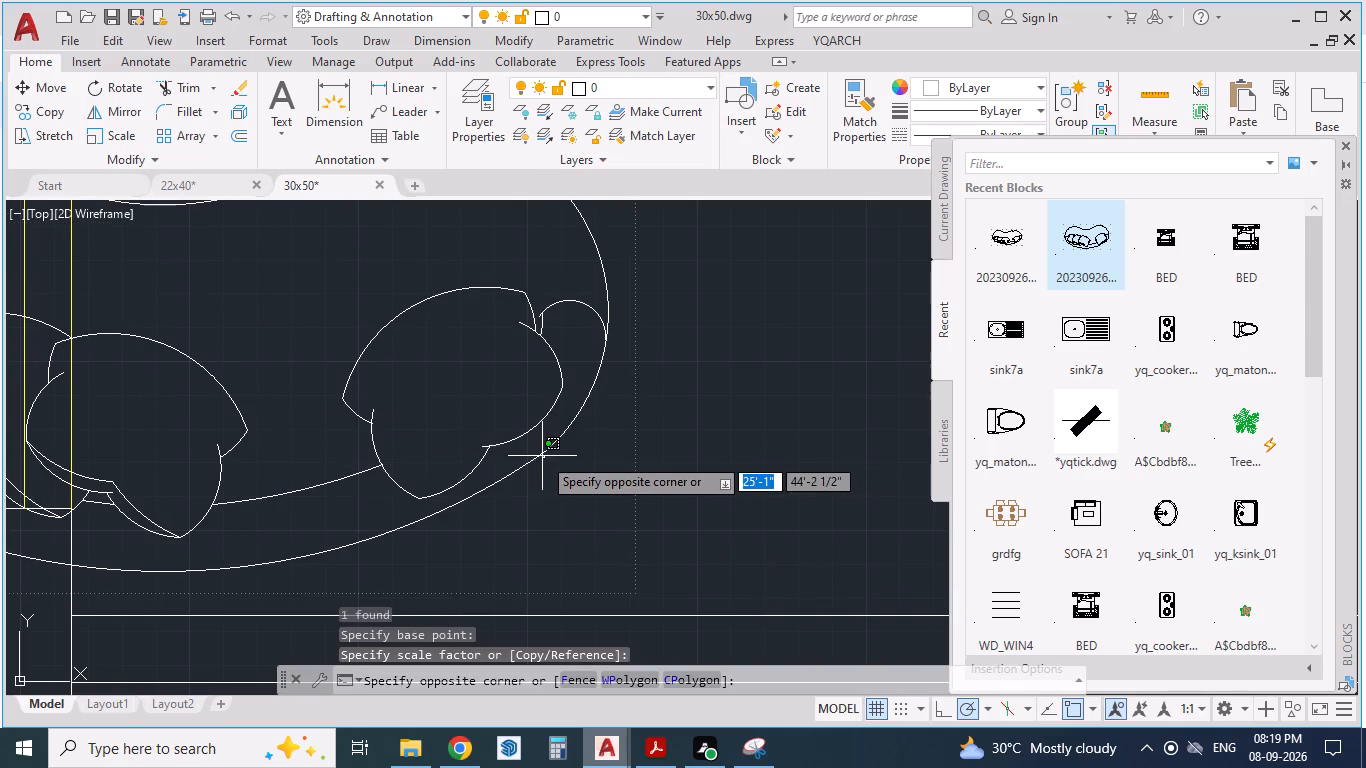
{"action": "left_click", "coordinate": [542, 456]}
{"action": "key", "text": "m"}
{"action": "key", "text": "Return"}
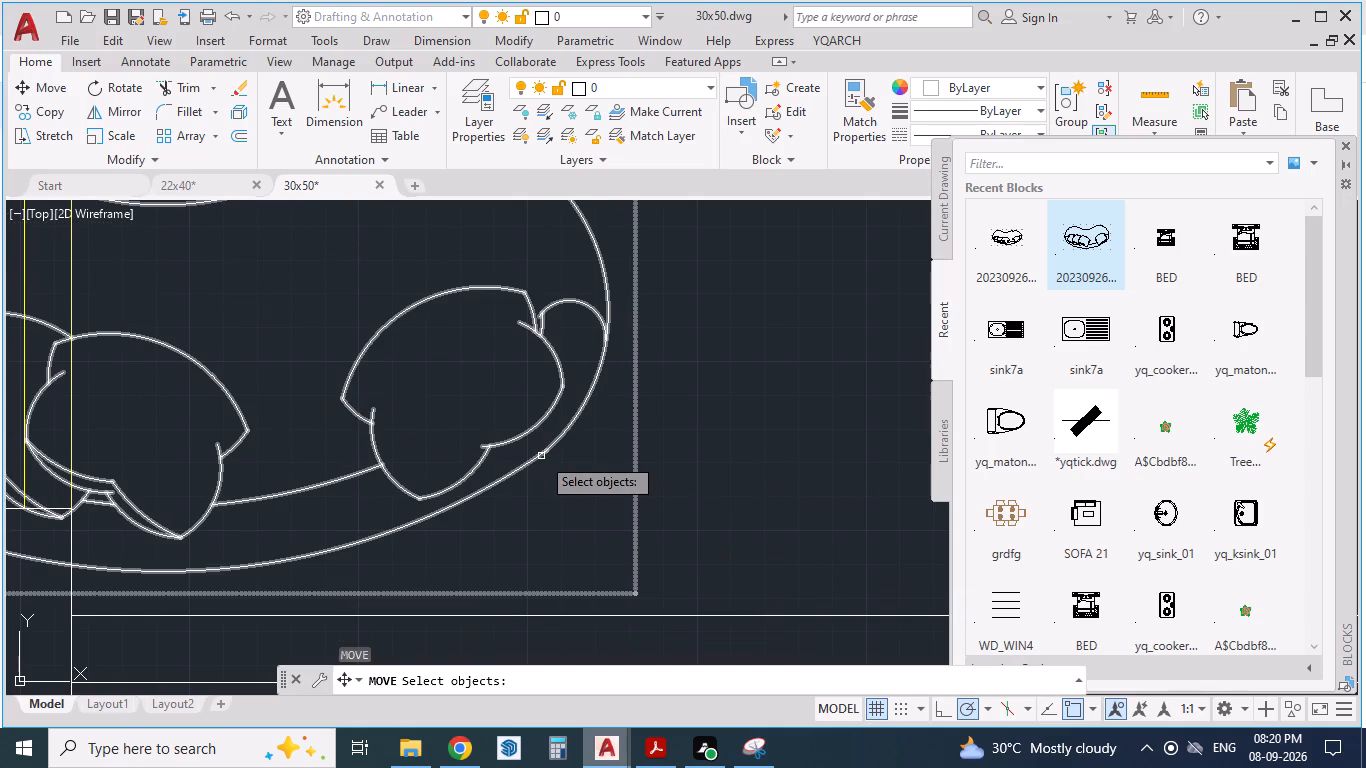
{"action": "left_click_drag", "start_coordinate": [541, 456], "coordinate": [748, 469]}
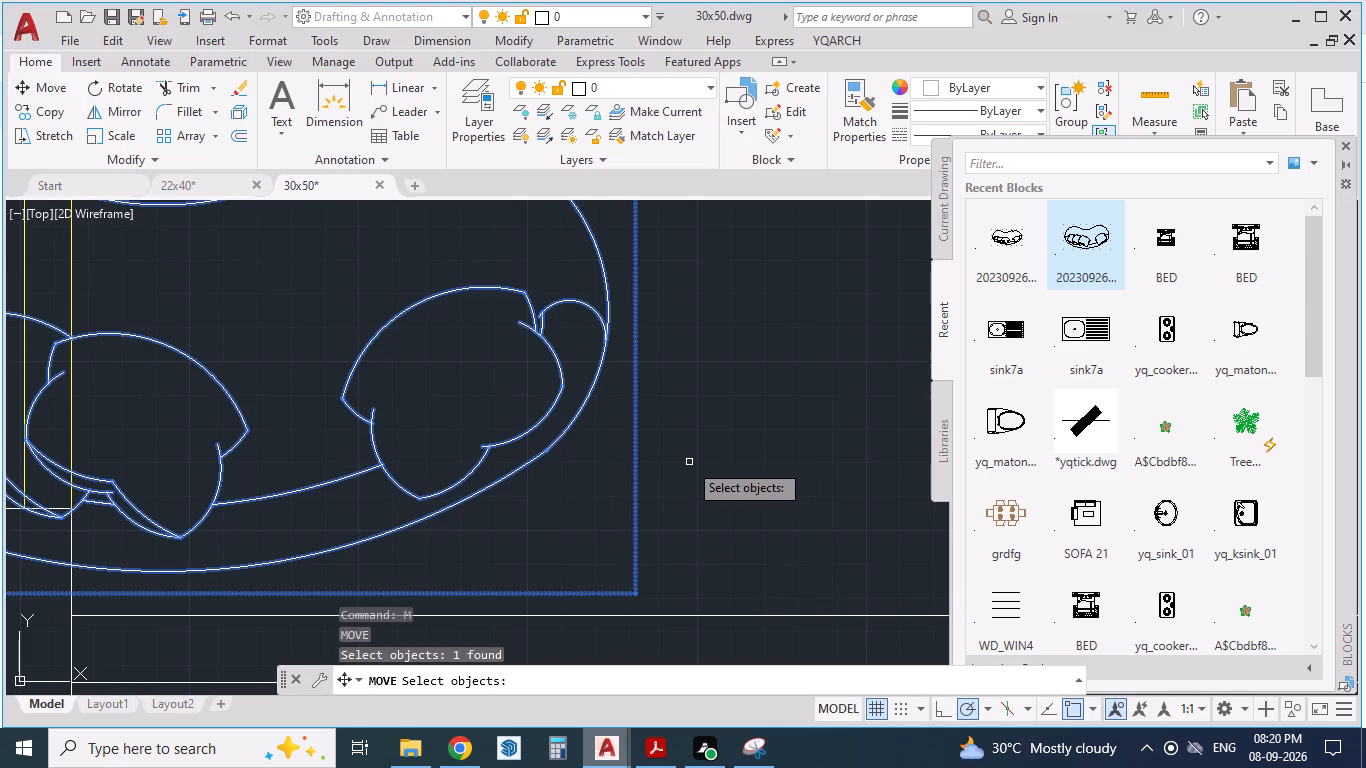
{"action": "left_click", "coordinate": [639, 466]}
{"action": "key", "text": "Return"}
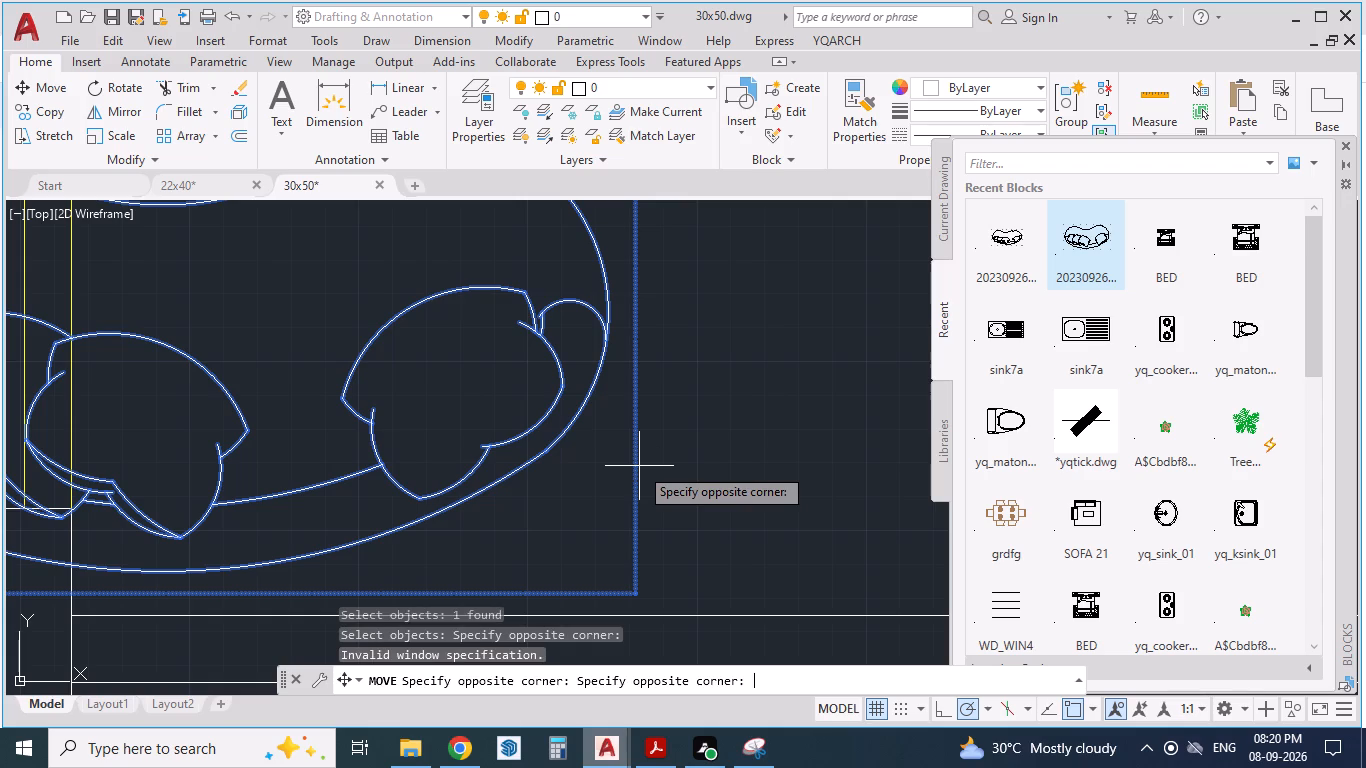
{"action": "left_click_drag", "start_coordinate": [632, 466], "coordinate": [832, 489]}
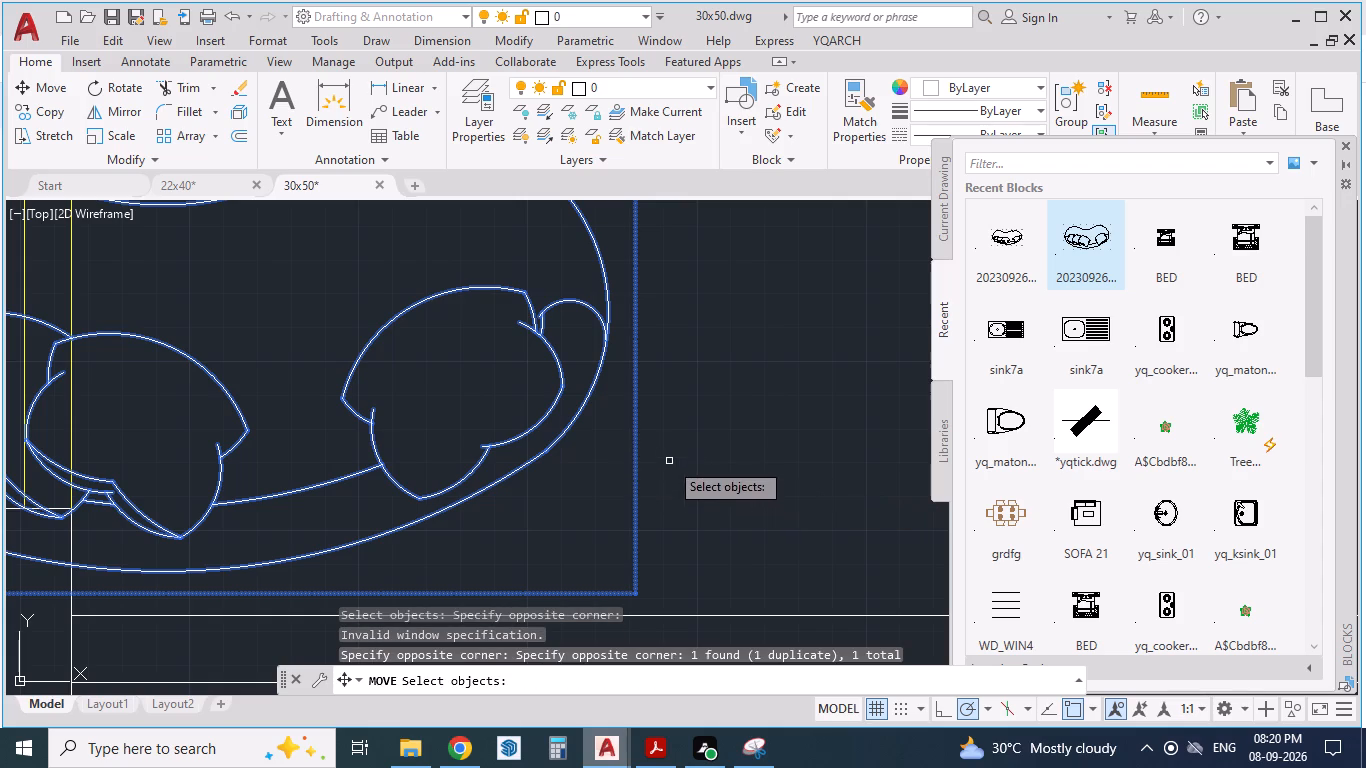
{"action": "left_click", "coordinate": [669, 459]}
{"action": "left_click", "coordinate": [596, 489]}
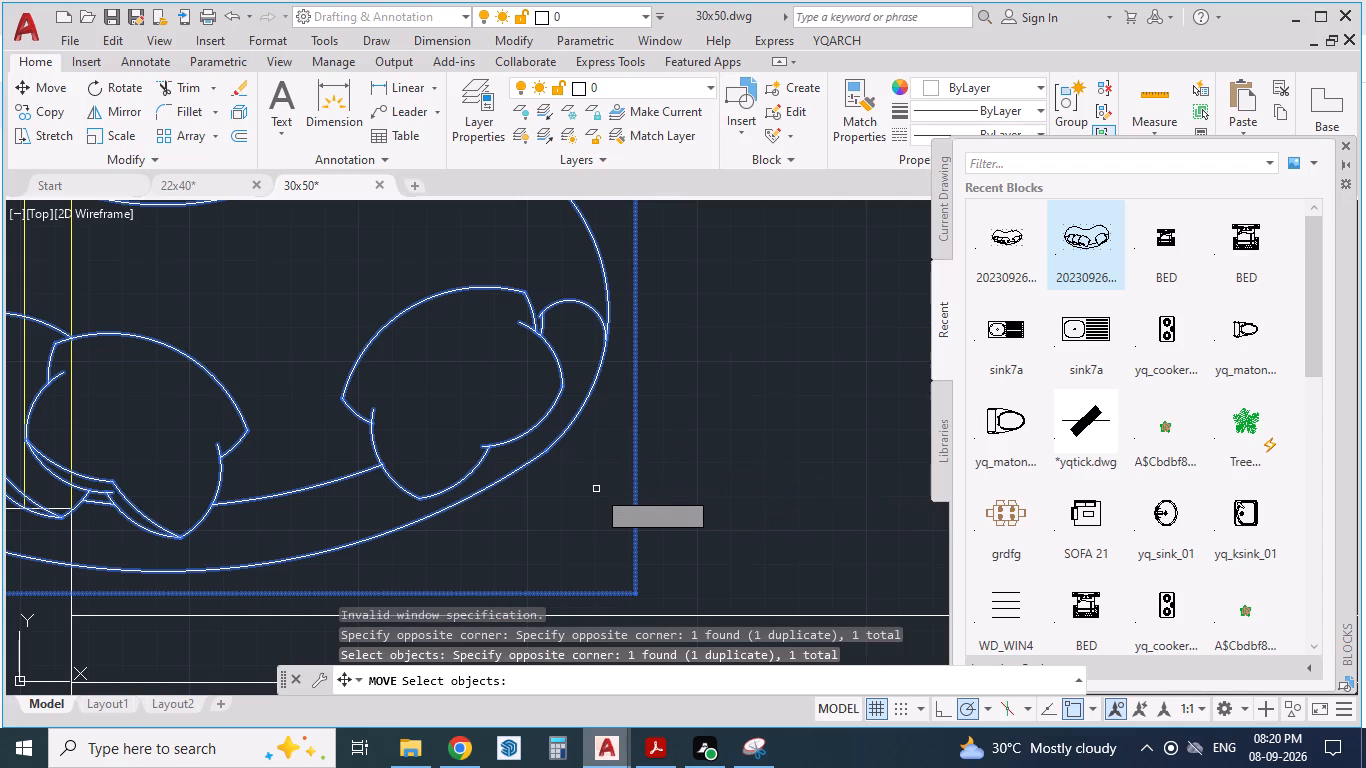
{"action": "key", "text": "Return"}
{"action": "left_click_drag", "start_coordinate": [636, 496], "coordinate": [771, 492]}
{"action": "scroll", "coordinate": [724, 500], "scroll_direction": "down", "scroll_amount": 4}
{"action": "left_click", "coordinate": [771, 492]}
{"action": "scroll", "coordinate": [569, 464], "scroll_direction": "down", "scroll_amount": 2}
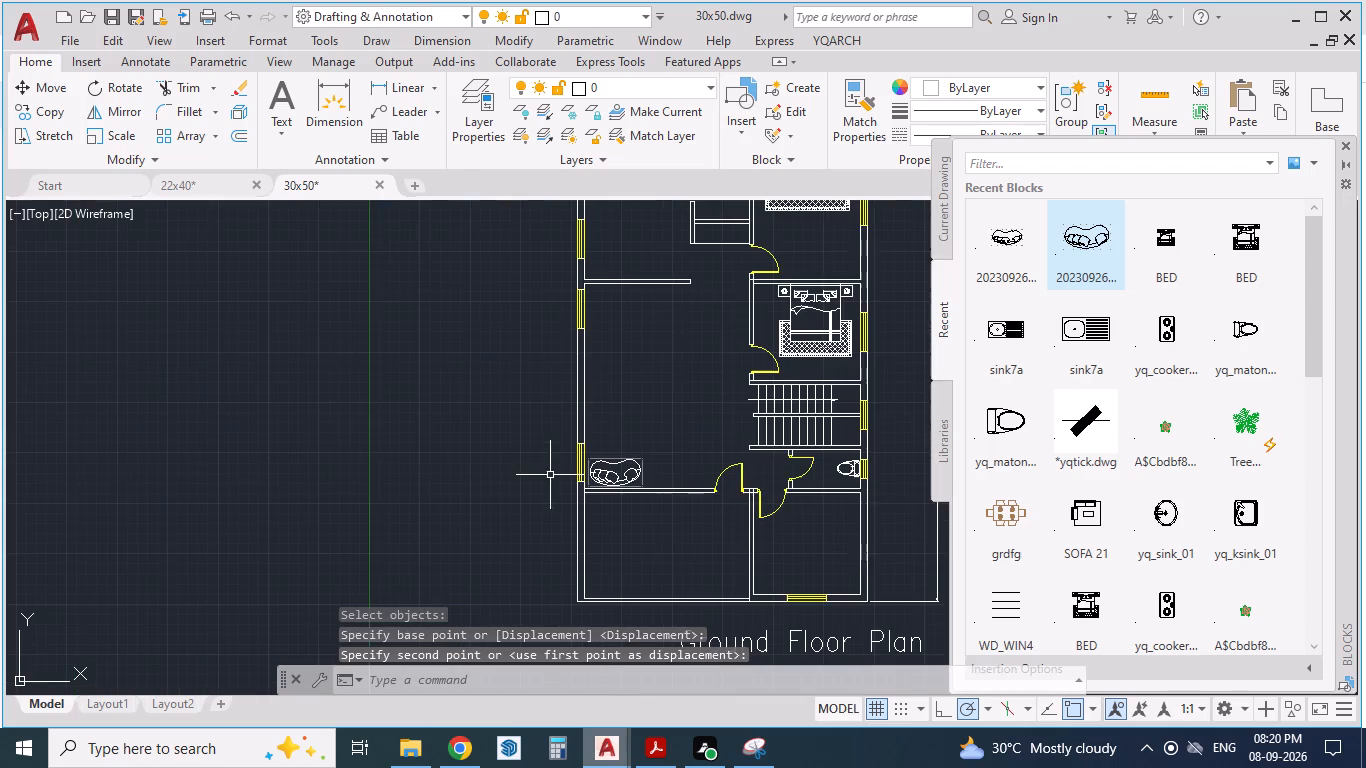
Insert the SOFA 21 block in the upper-left part of the hall, just below the kitchen/dining wall.
{"action": "left_click_drag", "start_coordinate": [1099, 510], "coordinate": [961, 469]}
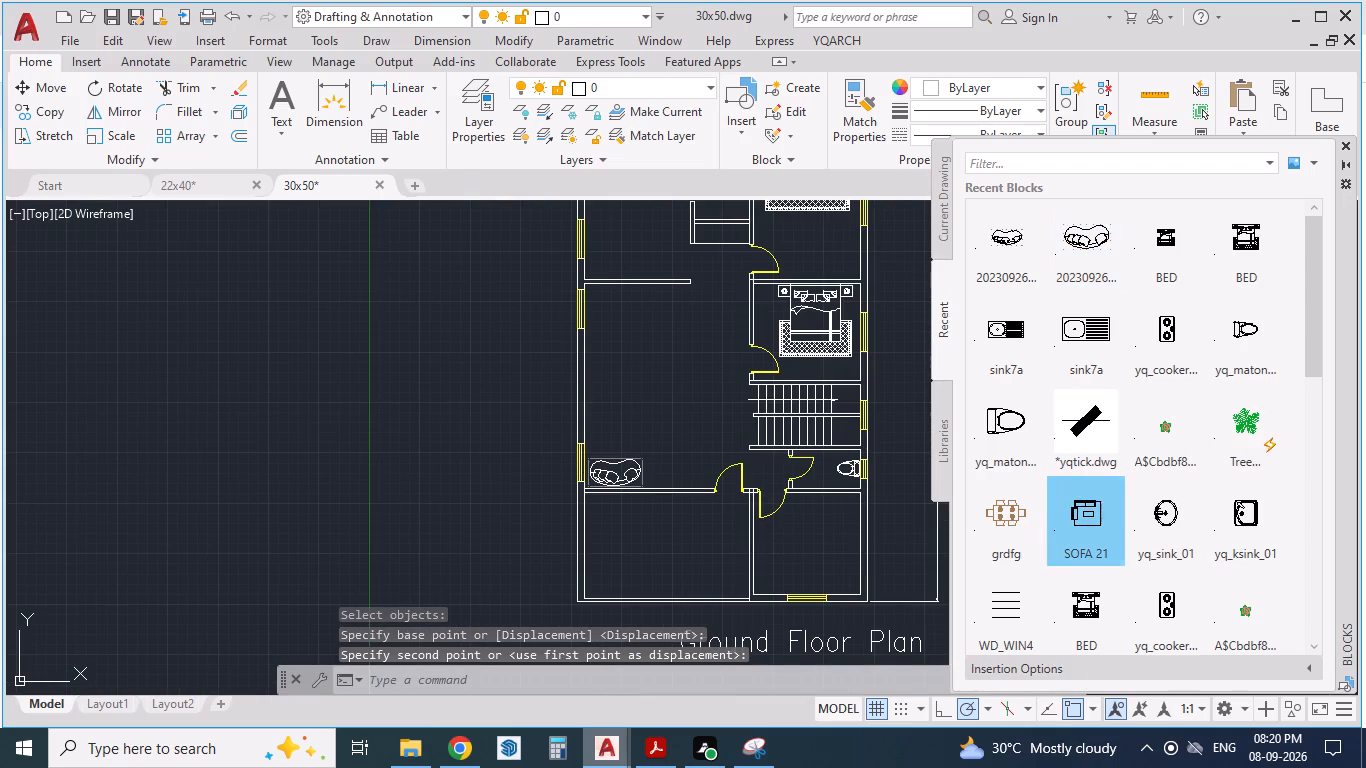
{"action": "left_click_drag", "start_coordinate": [961, 469], "coordinate": [647, 294]}
{"action": "left_click", "coordinate": [647, 294]}
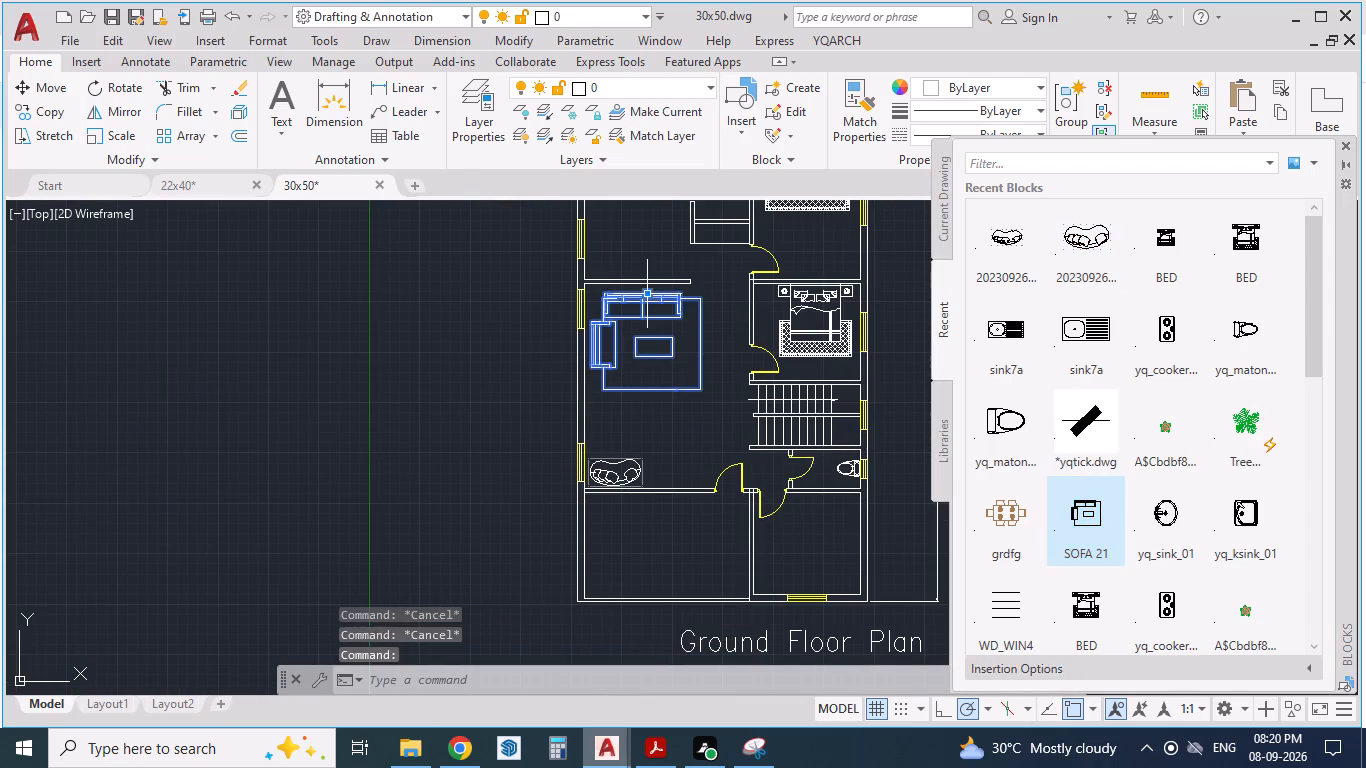
Move the sofa set straight down the hall so it sits between the two left-wall windows.
{"action": "scroll", "coordinate": [714, 341], "scroll_direction": "up", "scroll_amount": 1}
{"action": "left_click", "coordinate": [688, 350]}
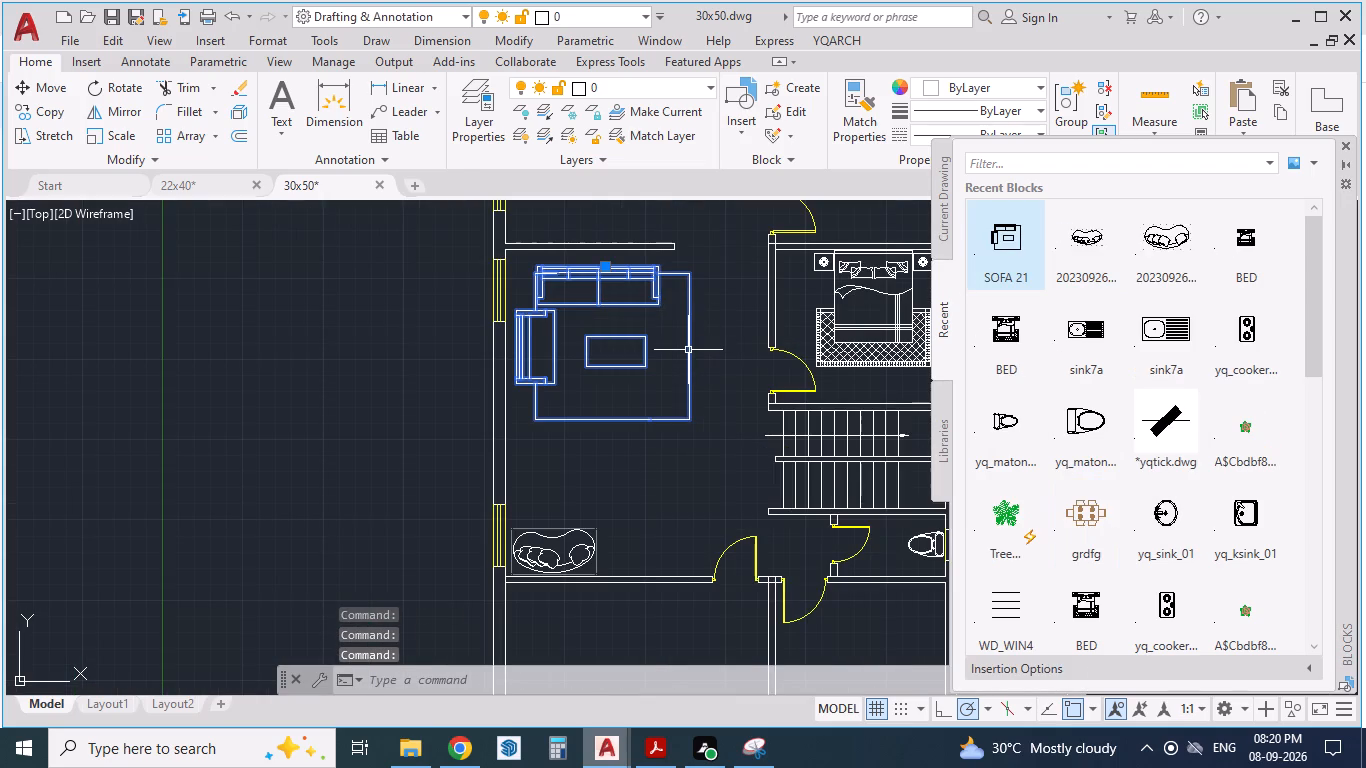
{"action": "key", "text": "m"}
{"action": "key", "text": "Return"}
{"action": "left_click_drag", "start_coordinate": [688, 350], "coordinate": [682, 351]}
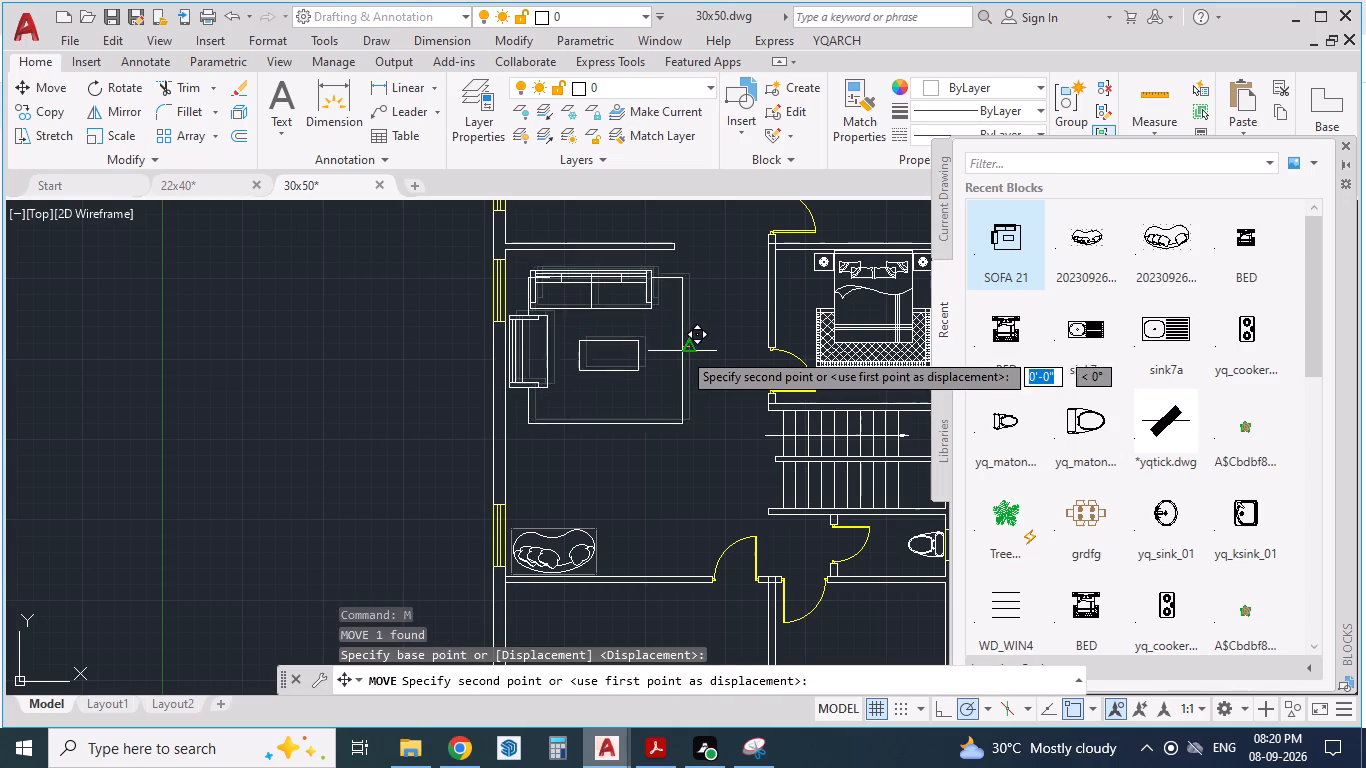
{"action": "left_click_drag", "start_coordinate": [682, 351], "coordinate": [676, 426]}
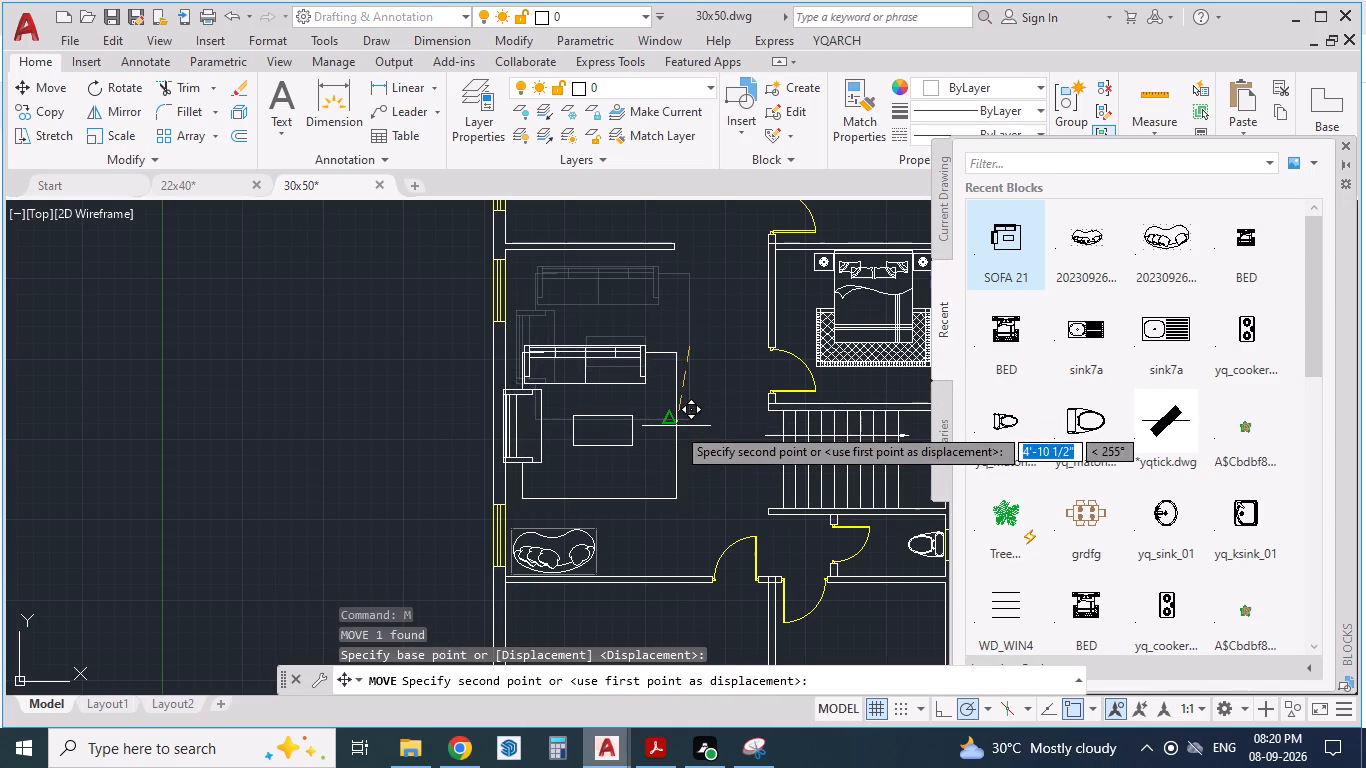
{"action": "left_click_drag", "start_coordinate": [676, 426], "coordinate": [683, 428]}
{"action": "left_click", "coordinate": [683, 428]}
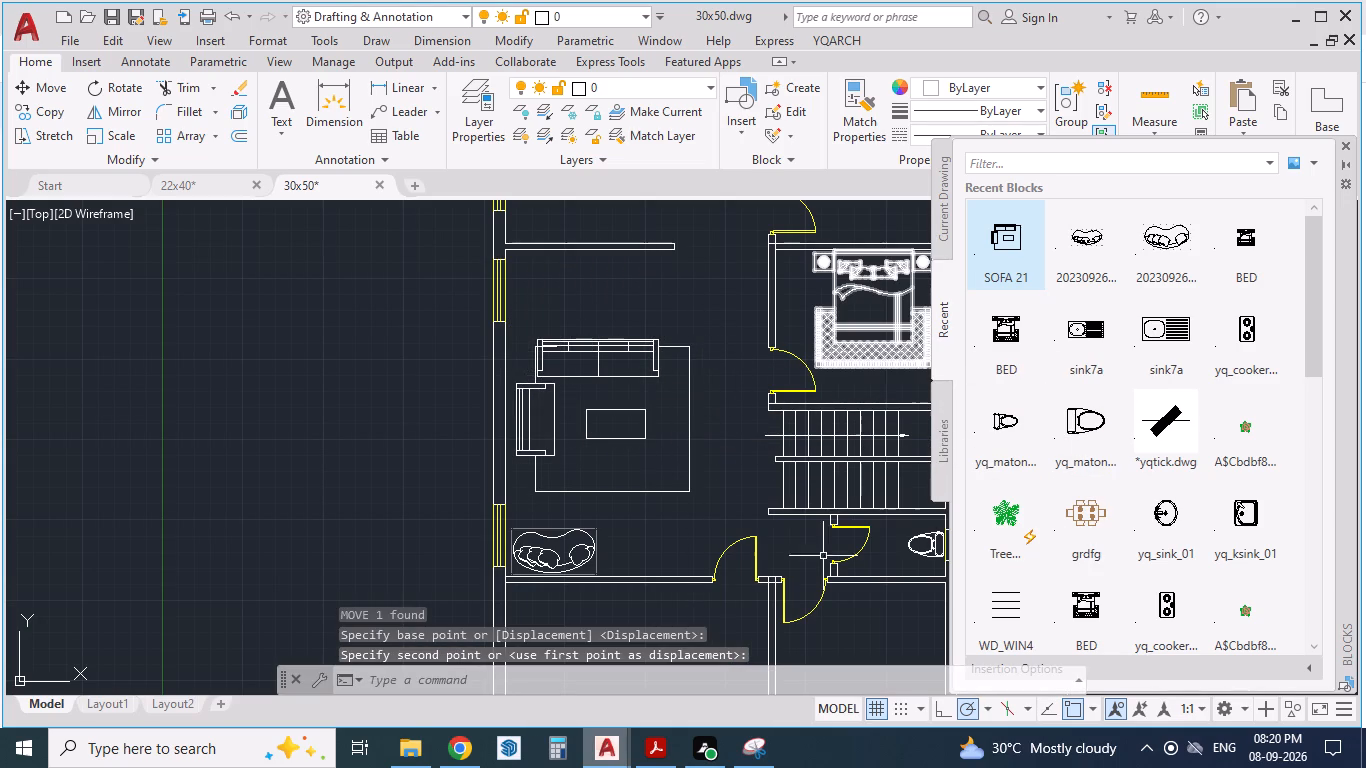
Copy the six-seat dining table from the 22x40 drawing and paste it into the 30x50 hall, just below the kitchen wall beside the window.
{"action": "left_click", "coordinate": [212, 184]}
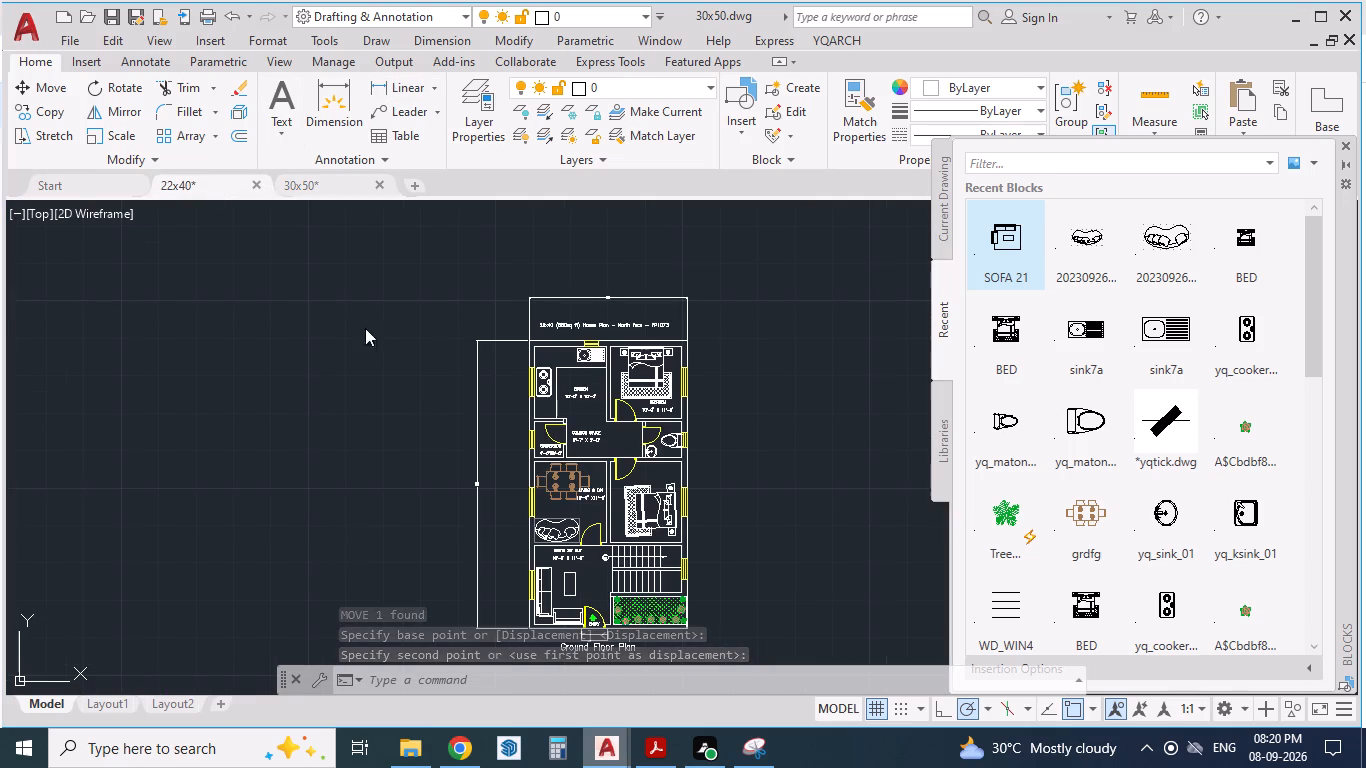
{"action": "scroll", "coordinate": [554, 492], "scroll_direction": "up", "scroll_amount": 4}
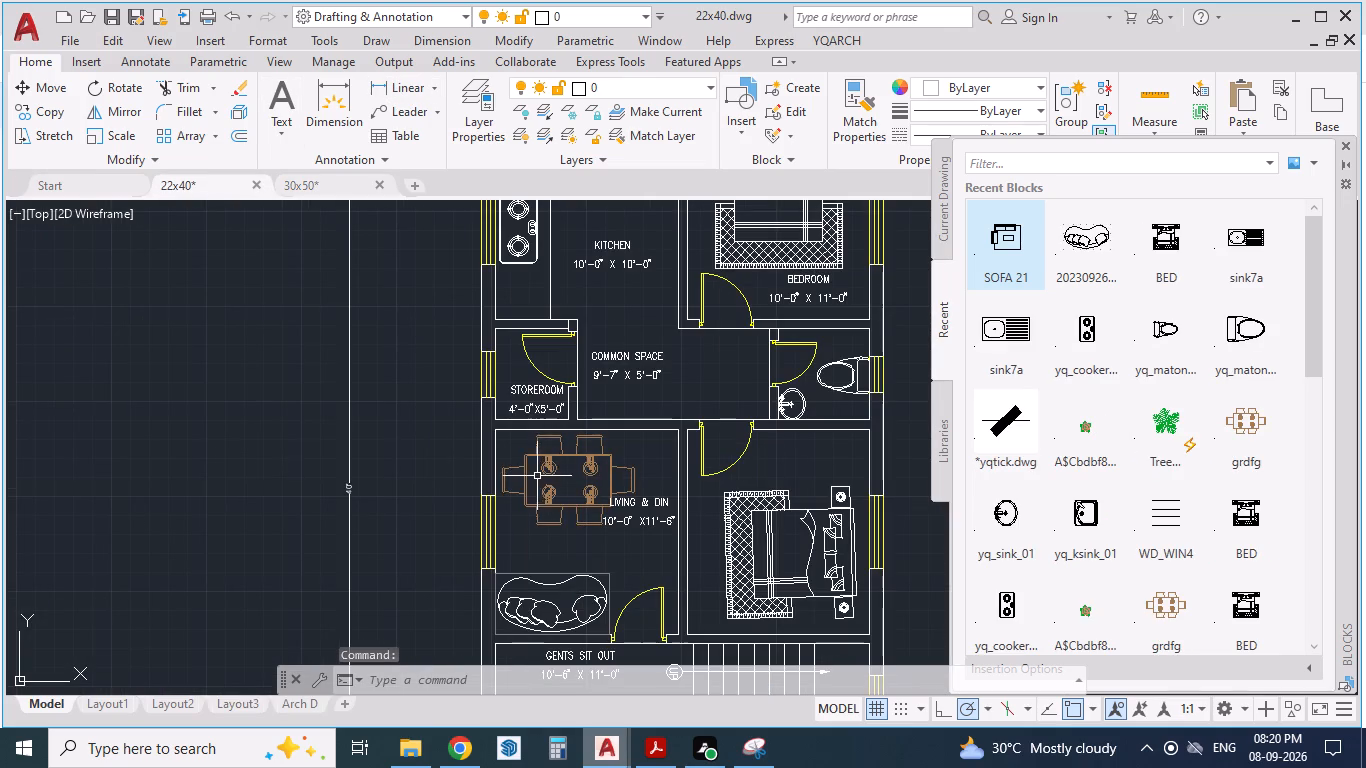
{"action": "left_click", "coordinate": [526, 461]}
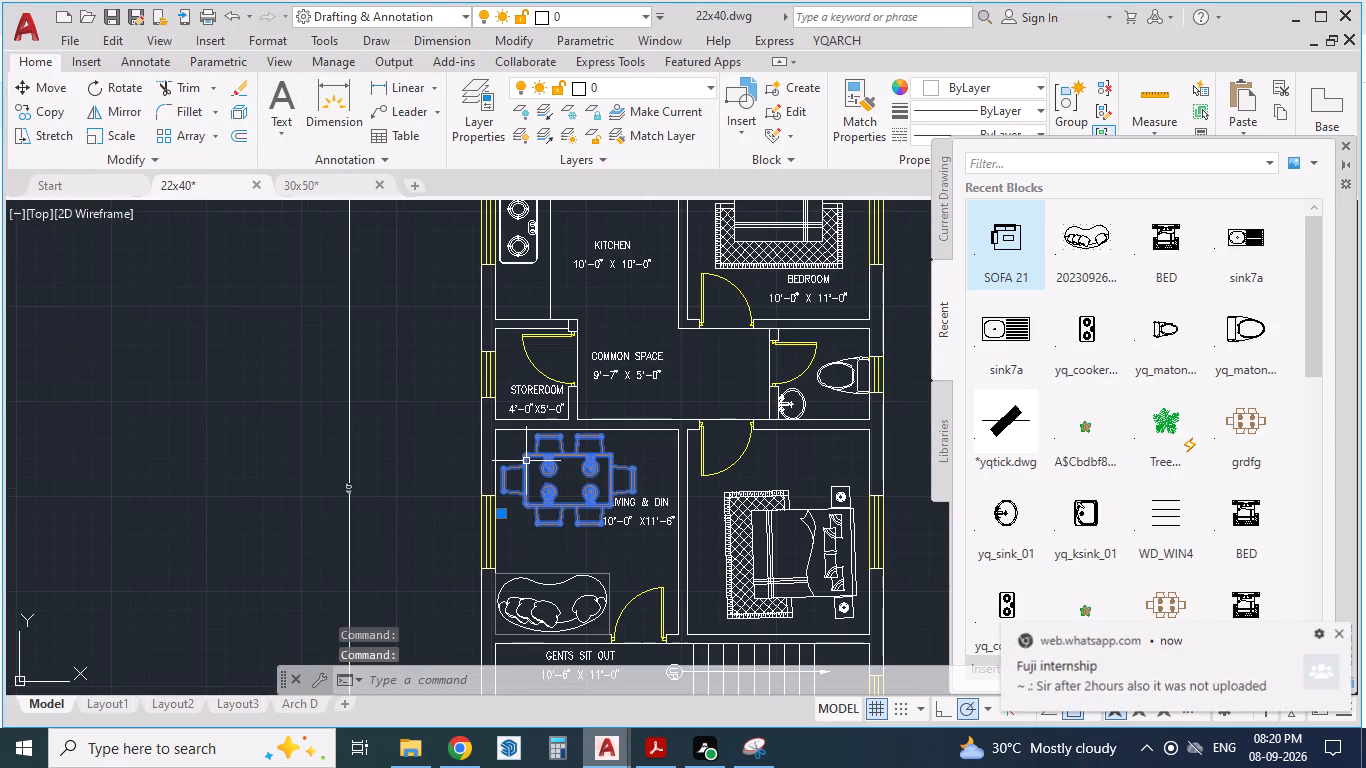
{"action": "key", "text": "ctrl+c"}
{"action": "left_click", "coordinate": [330, 192]}
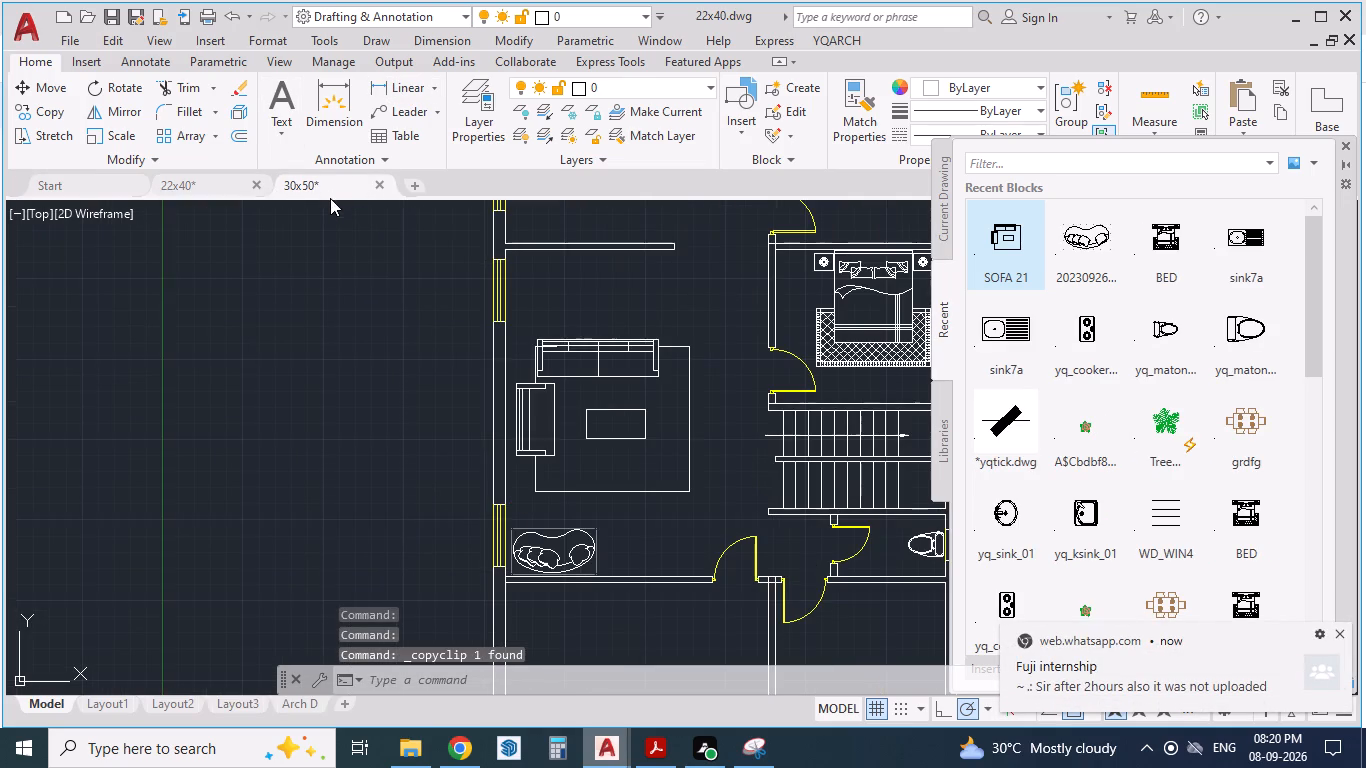
{"action": "scroll", "coordinate": [570, 263], "scroll_direction": "up", "scroll_amount": 1}
{"action": "key", "text": "ctrl+v"}
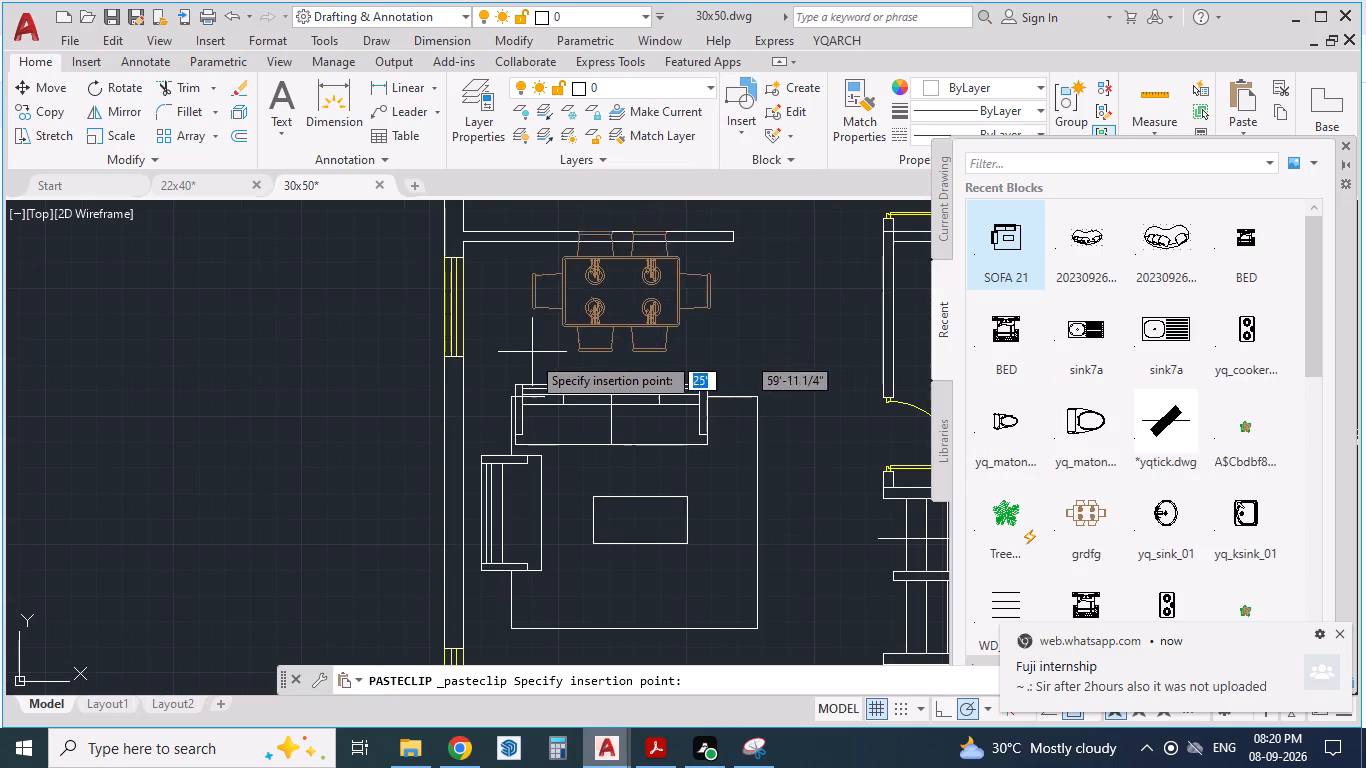
{"action": "left_click", "coordinate": [493, 367]}
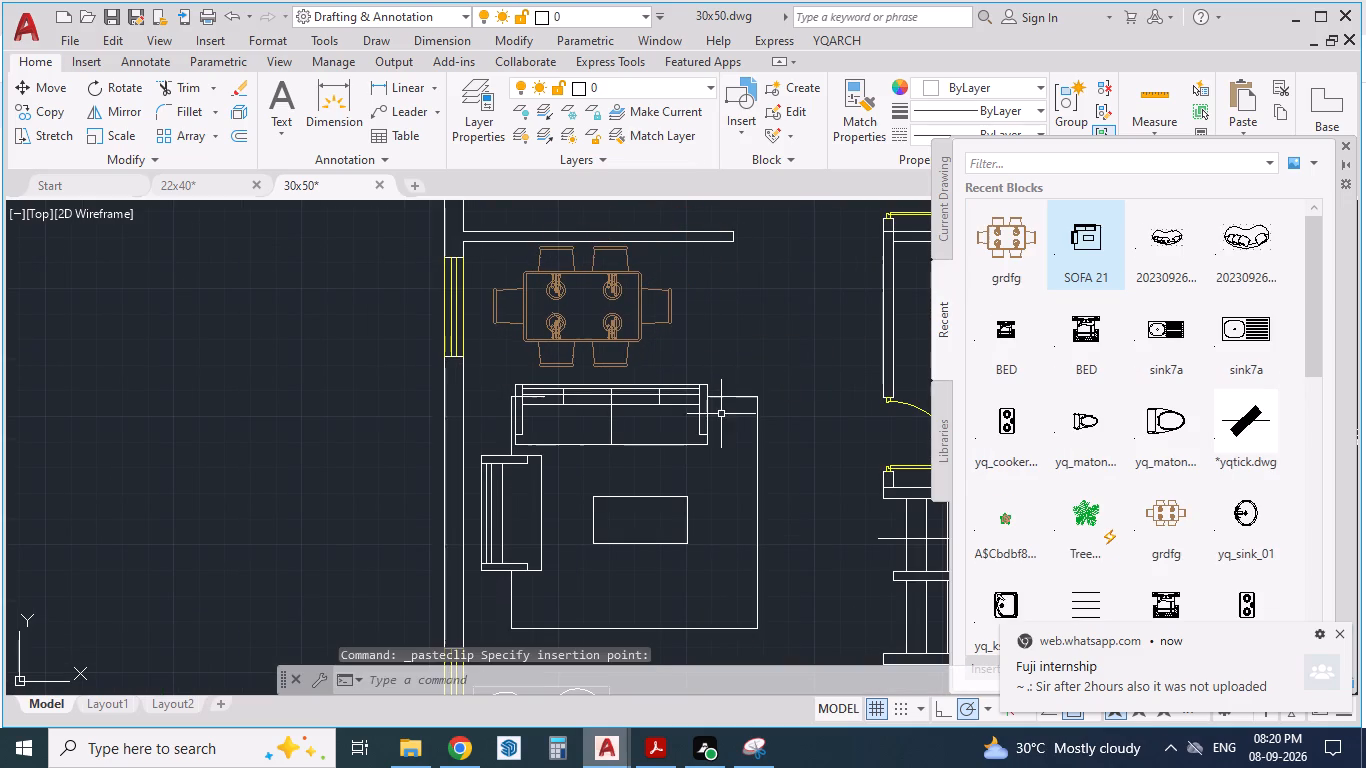
Rotate the sofa set in the hall by 180 degrees about a point on its long sofa's back edge.
{"action": "scroll", "coordinate": [660, 377], "scroll_direction": "down", "scroll_amount": 1}
{"action": "left_click", "coordinate": [658, 385]}
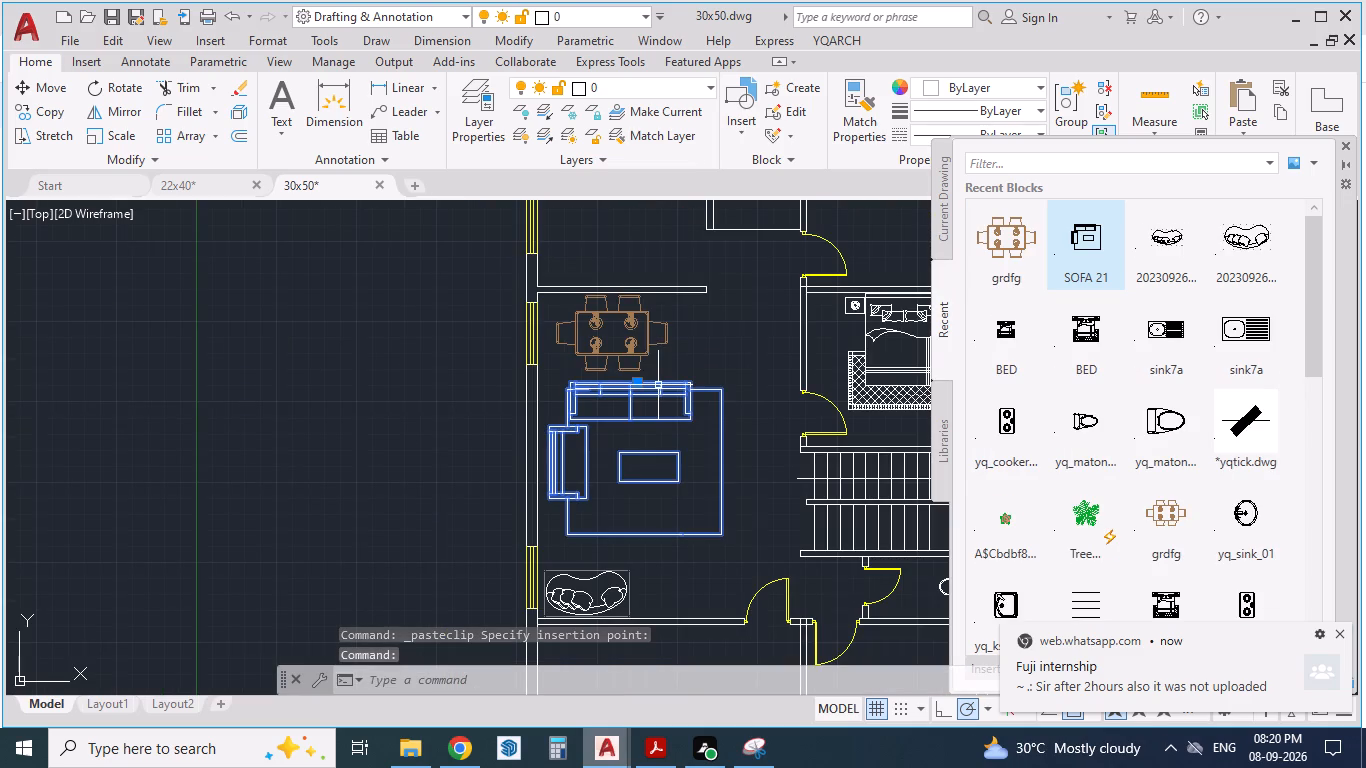
{"action": "type", "text": "RO"}
{"action": "key", "text": "Return"}
{"action": "left_click", "coordinate": [658, 385]}
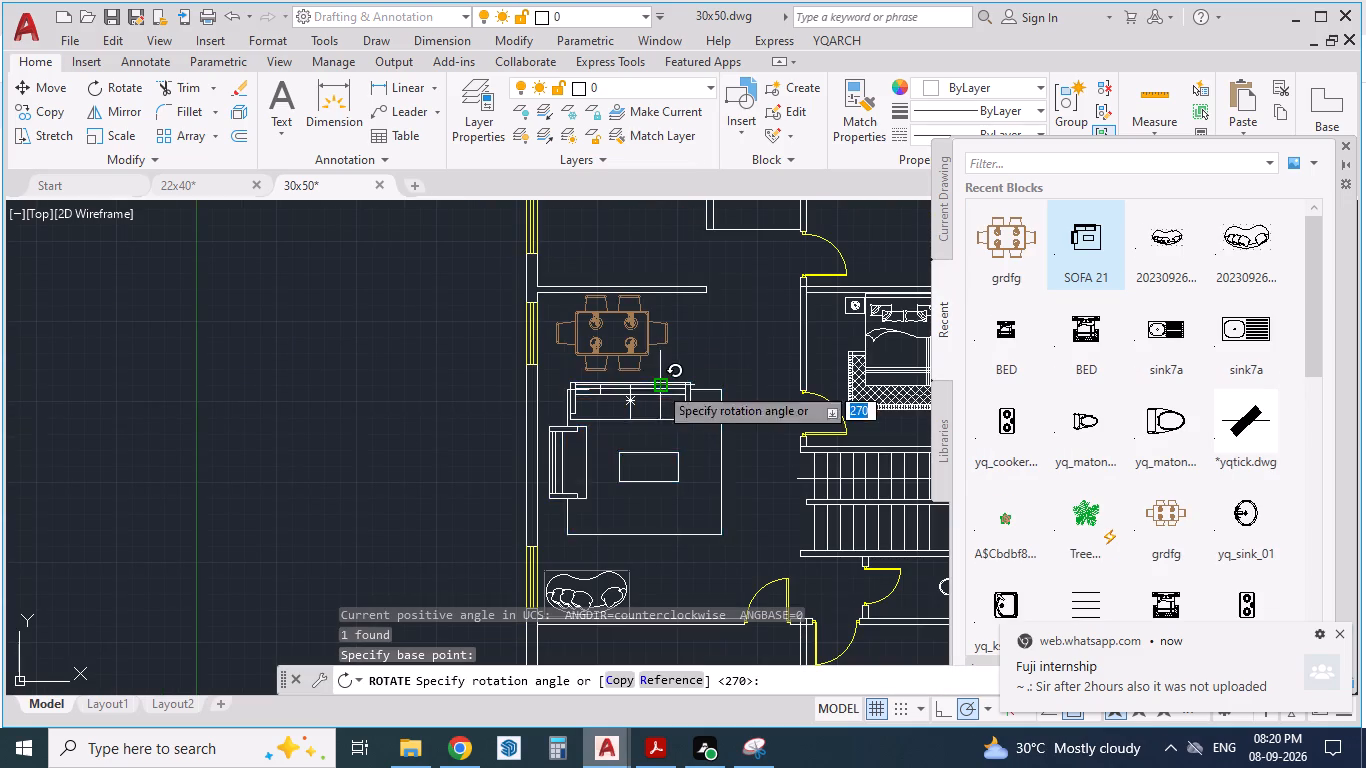
{"action": "left_click", "coordinate": [421, 393]}
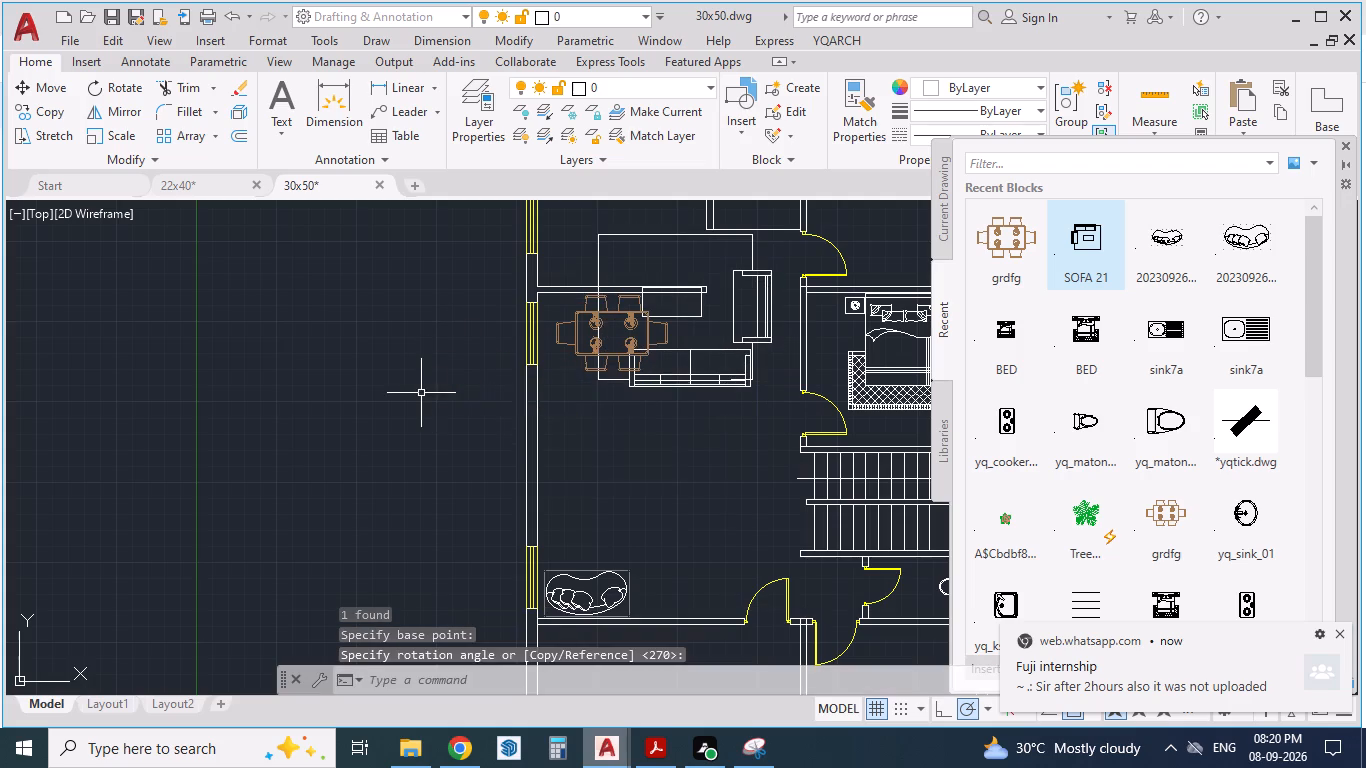
Move the rotated sofa set down and left in the hall so it sits directly below the dining table.
{"action": "left_click", "coordinate": [736, 386]}
{"action": "key", "text": "m"}
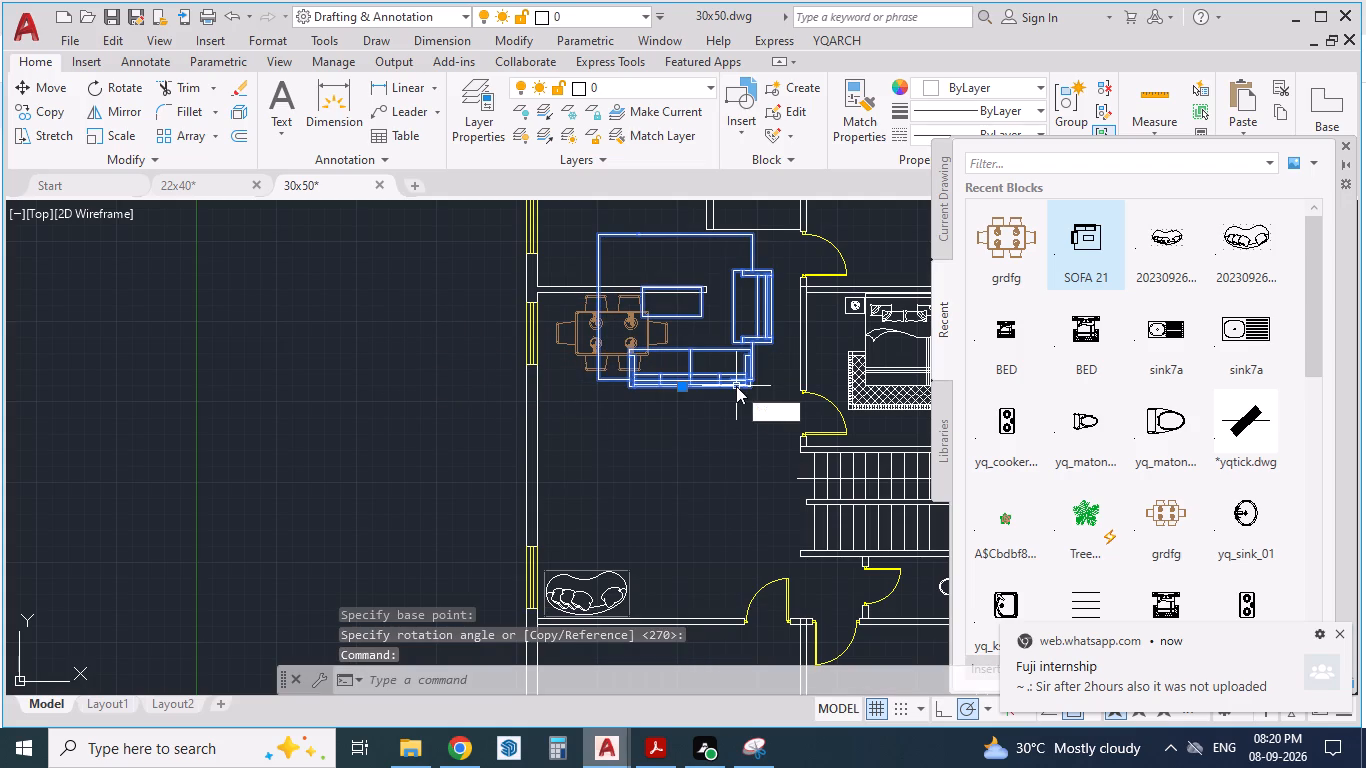
{"action": "key", "text": "Return"}
{"action": "left_click_drag", "start_coordinate": [736, 386], "coordinate": [683, 524]}
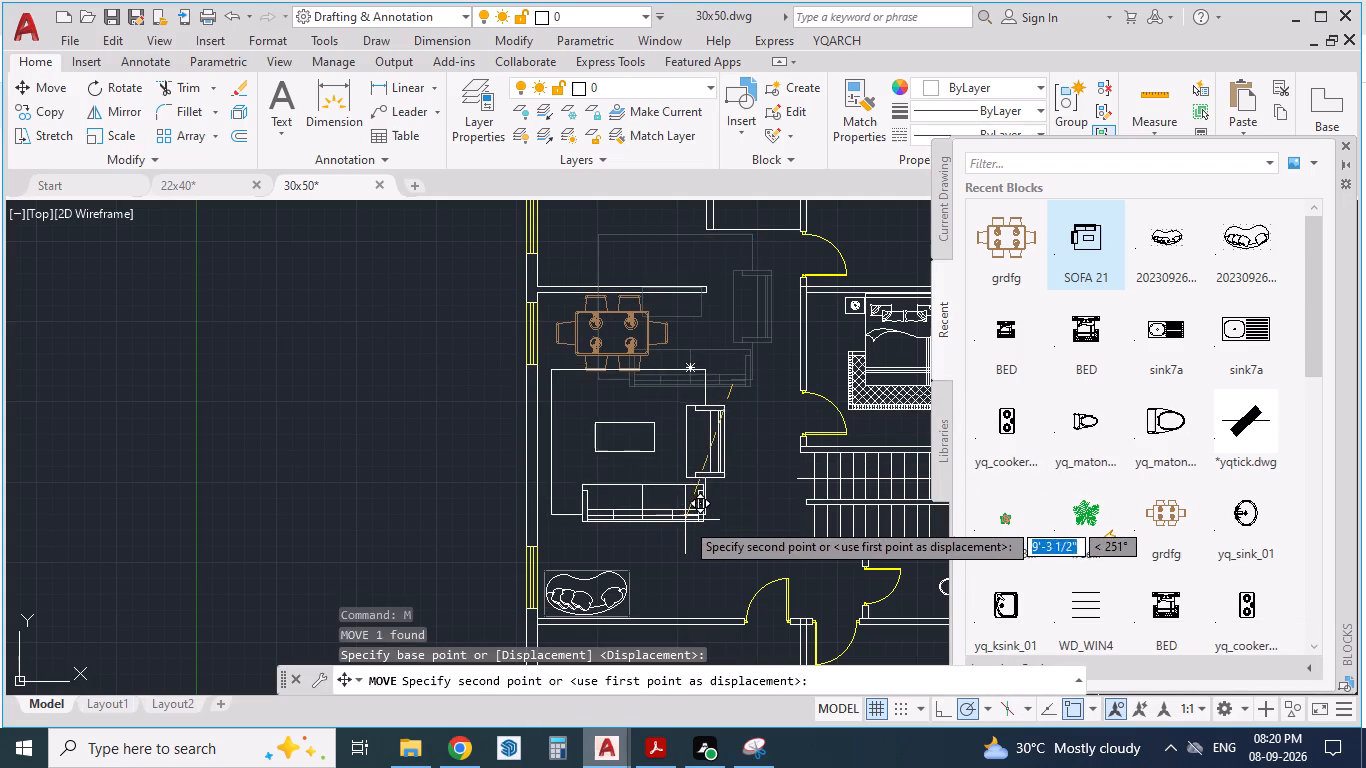
{"action": "left_click_drag", "start_coordinate": [683, 524], "coordinate": [683, 526]}
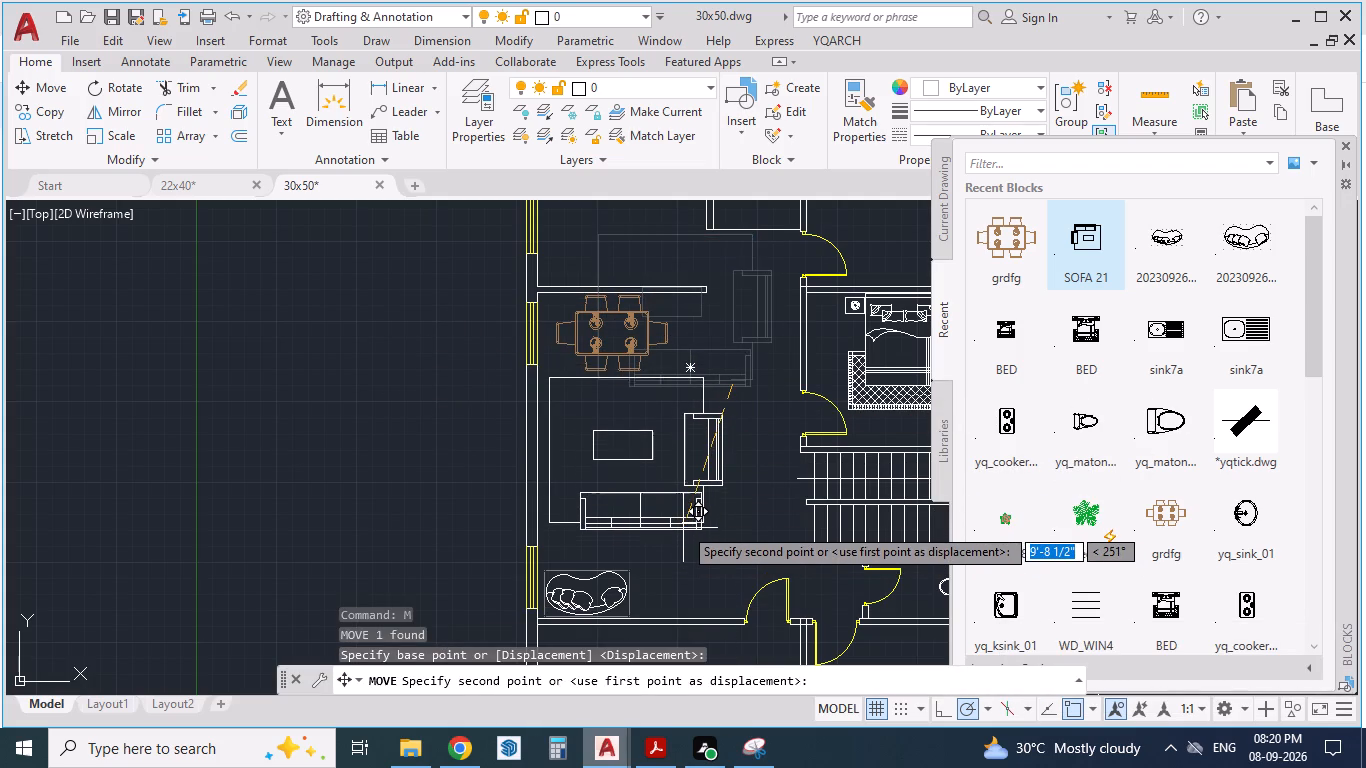
{"action": "left_click_drag", "start_coordinate": [683, 526], "coordinate": [682, 526]}
{"action": "left_click", "coordinate": [682, 526]}
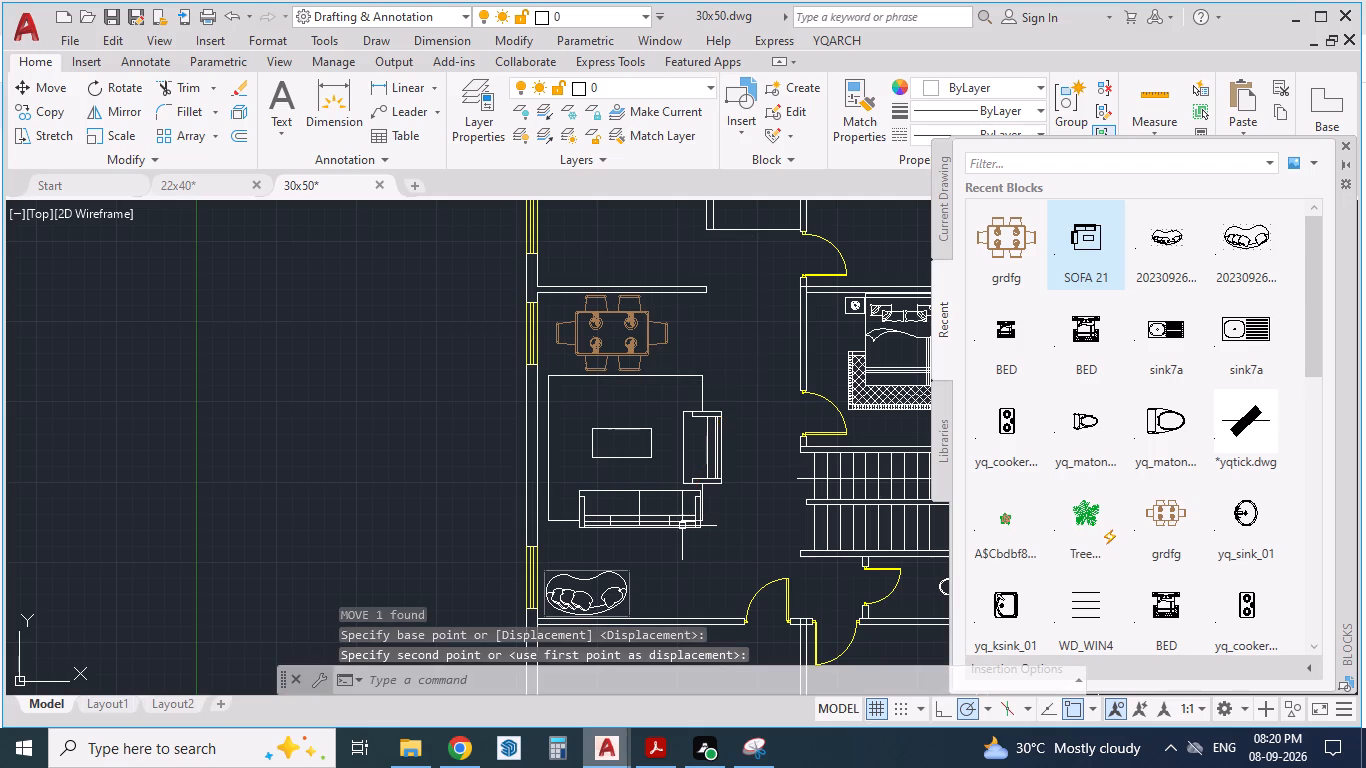
Rotate the sofa set by 270 degrees so its long sofa is on the left and its short sofa at the bottom.
{"action": "left_click", "coordinate": [710, 467]}
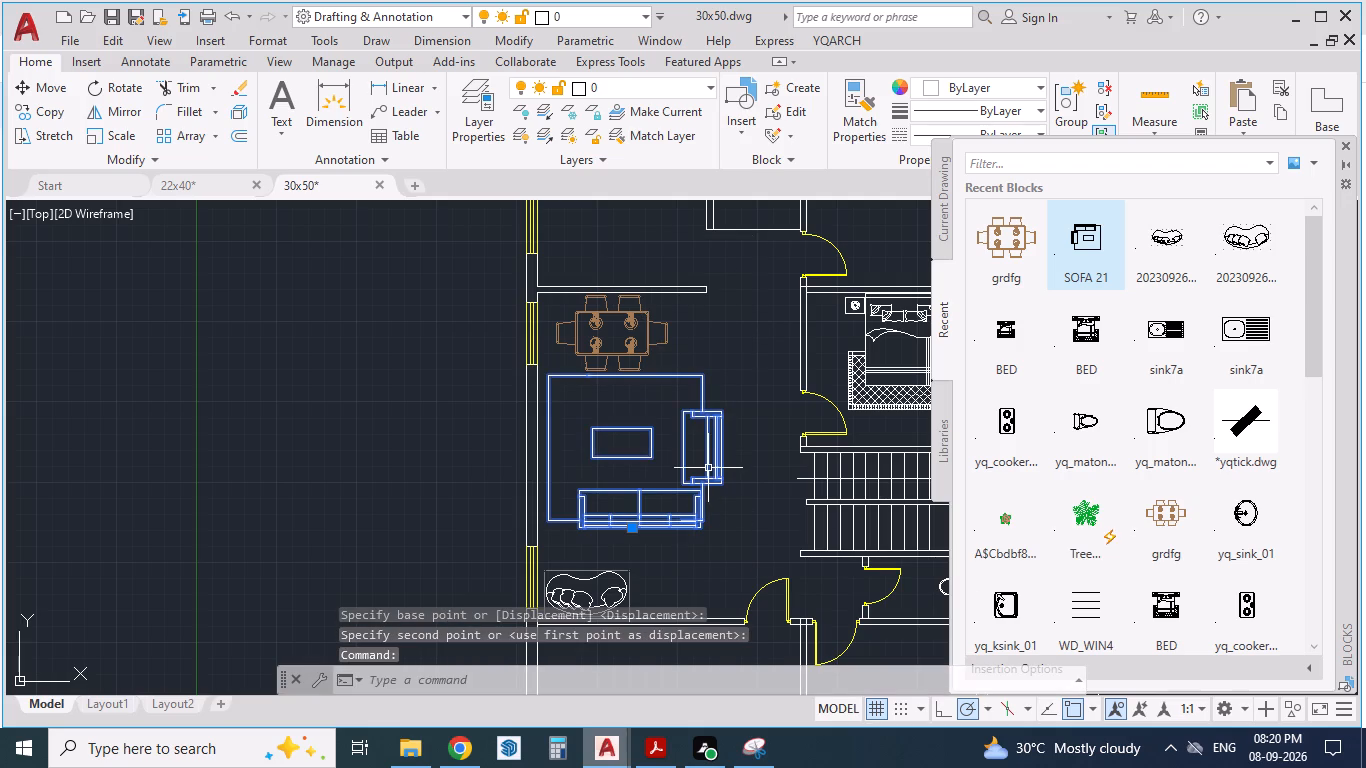
{"action": "type", "text": "RO"}
{"action": "key", "text": "Return"}
{"action": "left_click_drag", "start_coordinate": [707, 468], "coordinate": [723, 491]}
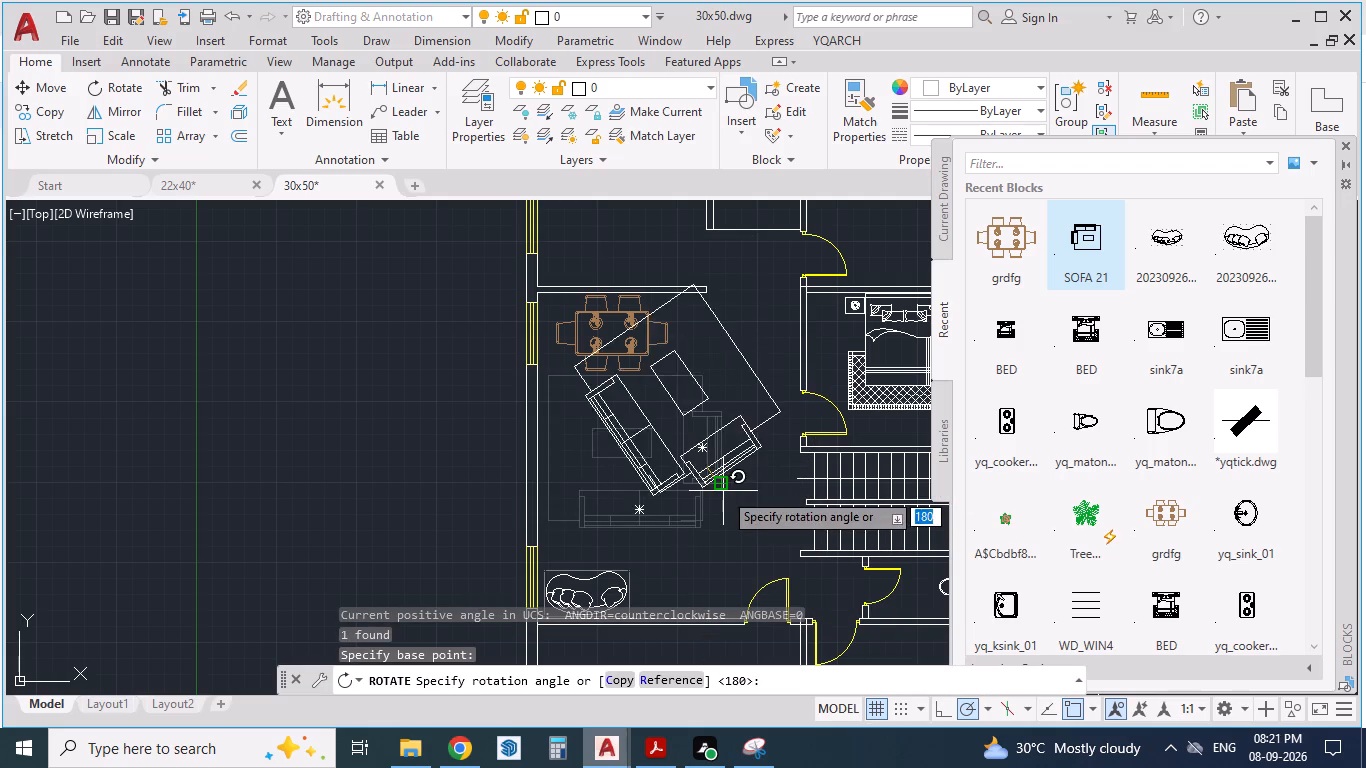
{"action": "left_click_drag", "start_coordinate": [723, 491], "coordinate": [710, 503]}
{"action": "left_click", "coordinate": [710, 503]}
Move the sofa set so its long sofa stands along the hall's left wall, below the dining table and clear of it.
{"action": "left_click", "coordinate": [707, 473]}
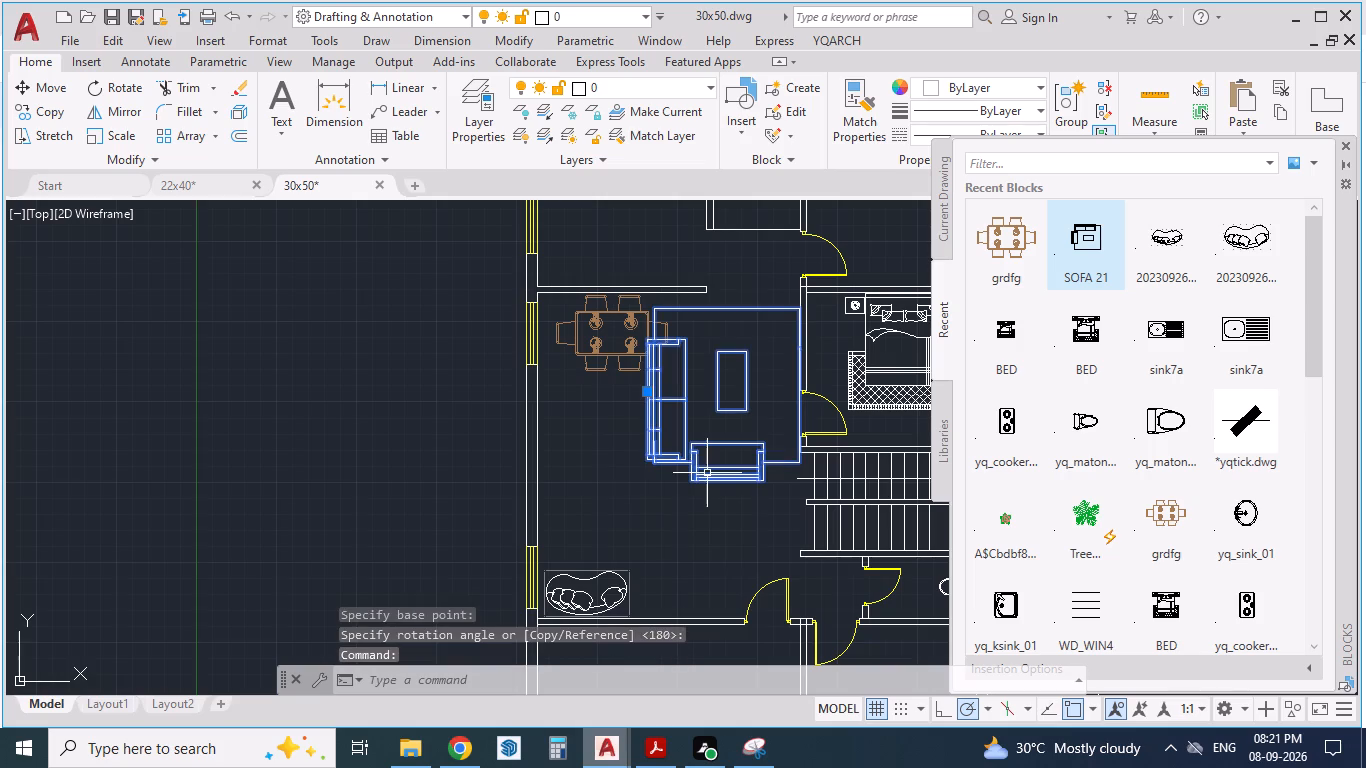
{"action": "key", "text": "m"}
{"action": "key", "text": "Return"}
{"action": "left_click_drag", "start_coordinate": [707, 473], "coordinate": [677, 497]}
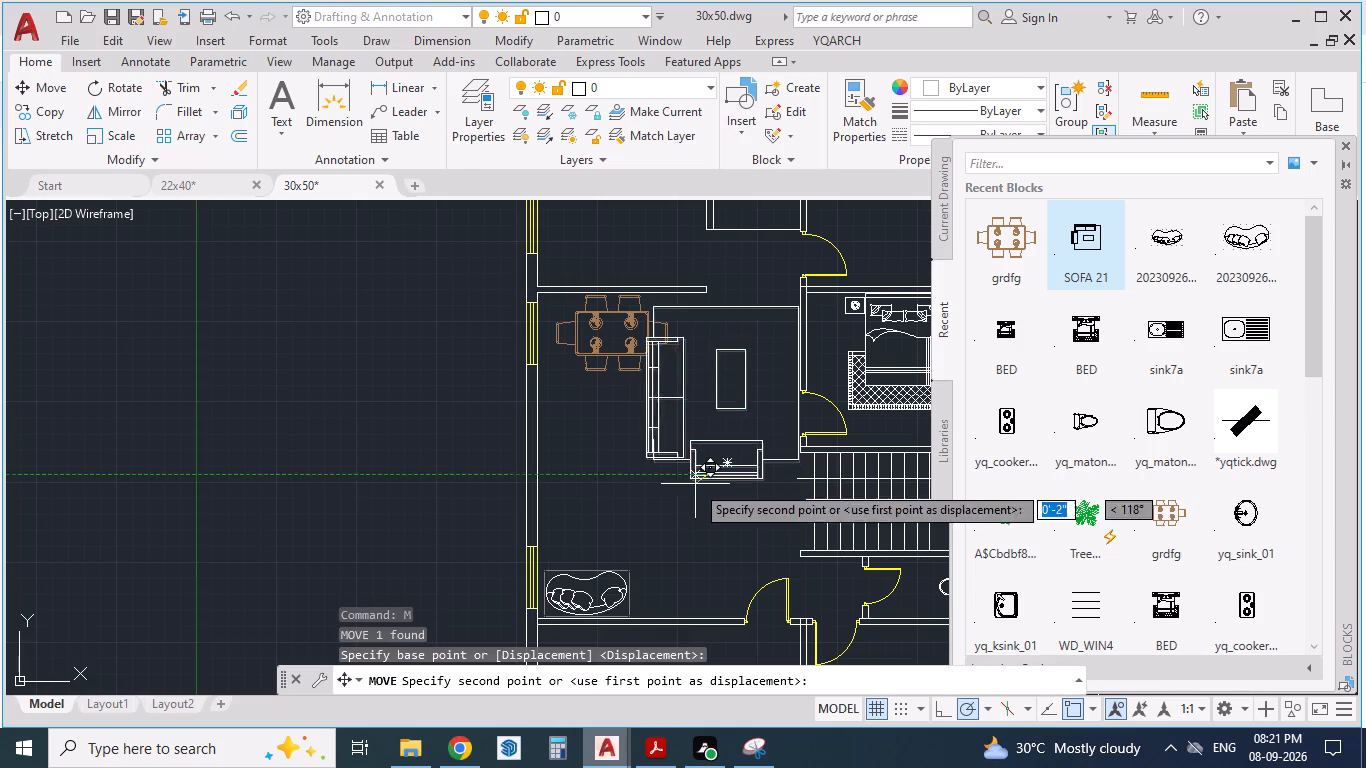
{"action": "left_click_drag", "start_coordinate": [677, 497], "coordinate": [604, 541]}
{"action": "left_click", "coordinate": [604, 541]}
{"action": "key", "text": "Escape"}
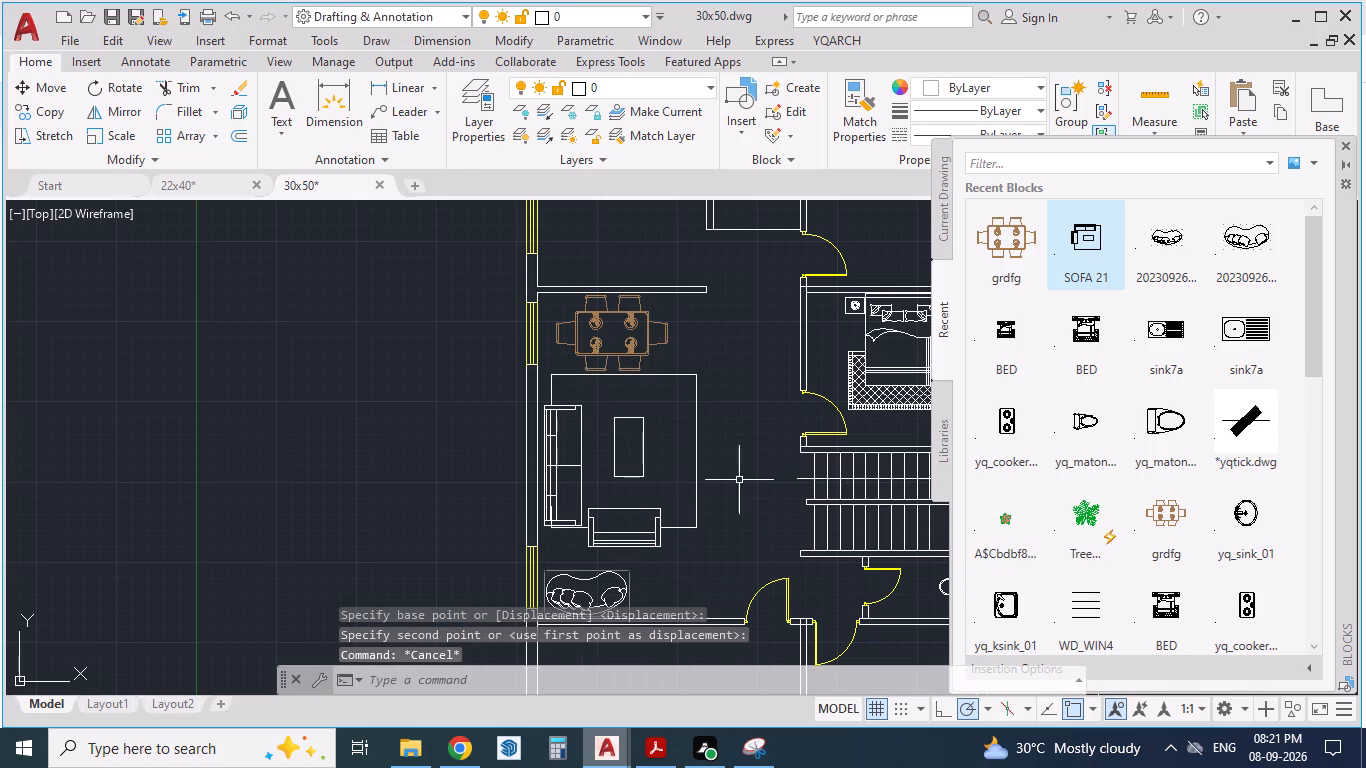
Rotate the curved seating block in the hall's lower-left corner by 270 degrees so it stands upright.
{"action": "scroll", "coordinate": [678, 382], "scroll_direction": "down", "scroll_amount": 1}
{"action": "scroll", "coordinate": [631, 491], "scroll_direction": "up", "scroll_amount": 2}
{"action": "left_click", "coordinate": [636, 525]}
{"action": "left_click", "coordinate": [636, 518]}
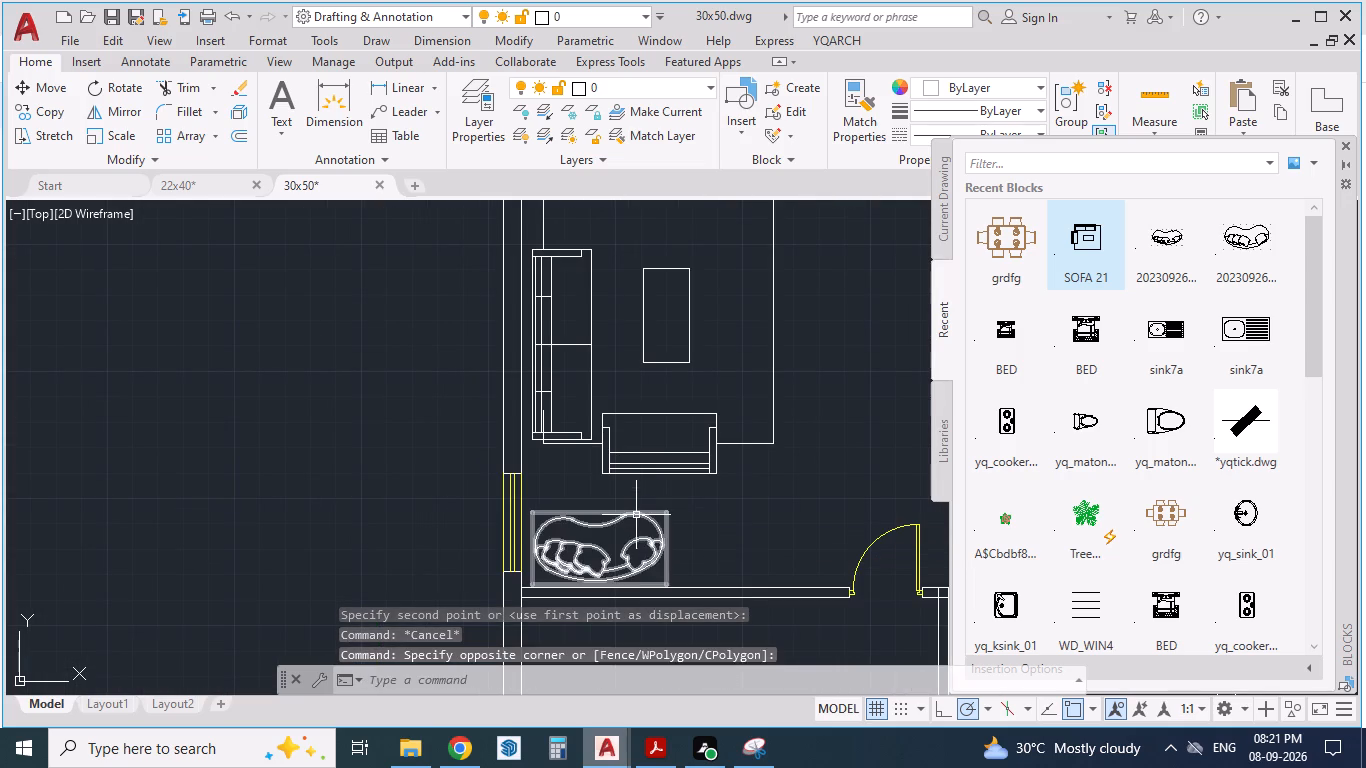
{"action": "left_click", "coordinate": [636, 513]}
{"action": "type", "text": "RO"}
{"action": "key", "text": "Return"}
{"action": "left_click", "coordinate": [651, 512]}
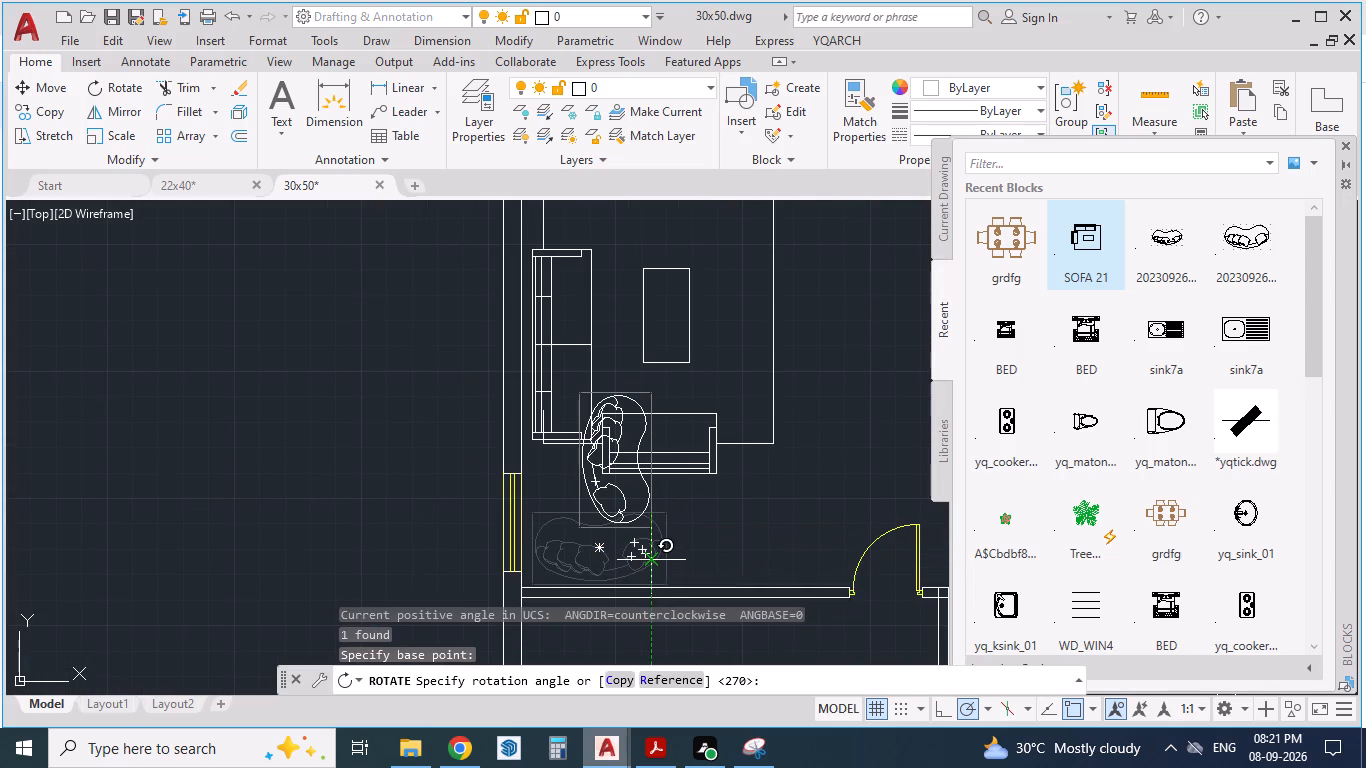
{"action": "left_click", "coordinate": [655, 559]}
Move the upright seating block back into the hall's lower-left corner, beside the window and below the long sofa.
{"action": "left_click", "coordinate": [649, 519]}
{"action": "key", "text": "m"}
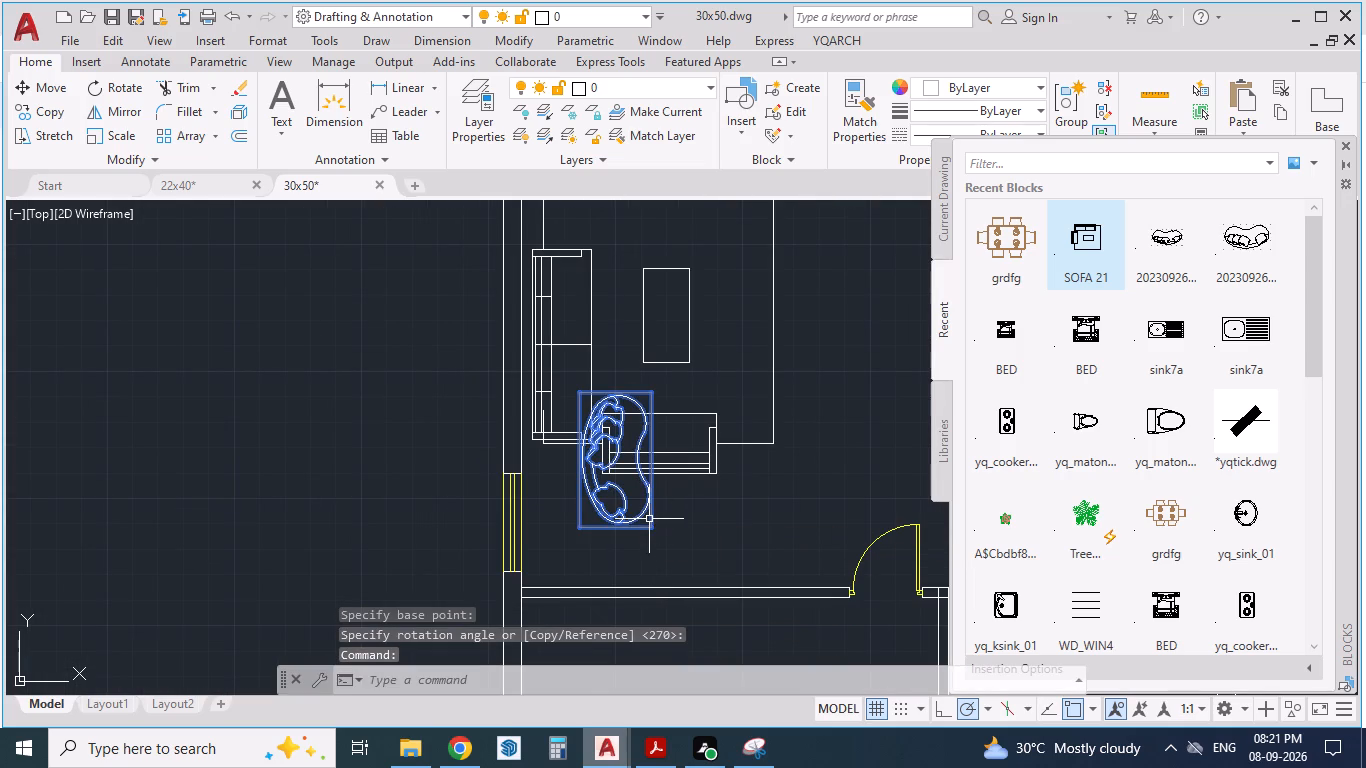
{"action": "key", "text": "Return"}
{"action": "left_click_drag", "start_coordinate": [647, 519], "coordinate": [600, 575]}
{"action": "left_click", "coordinate": [600, 575]}
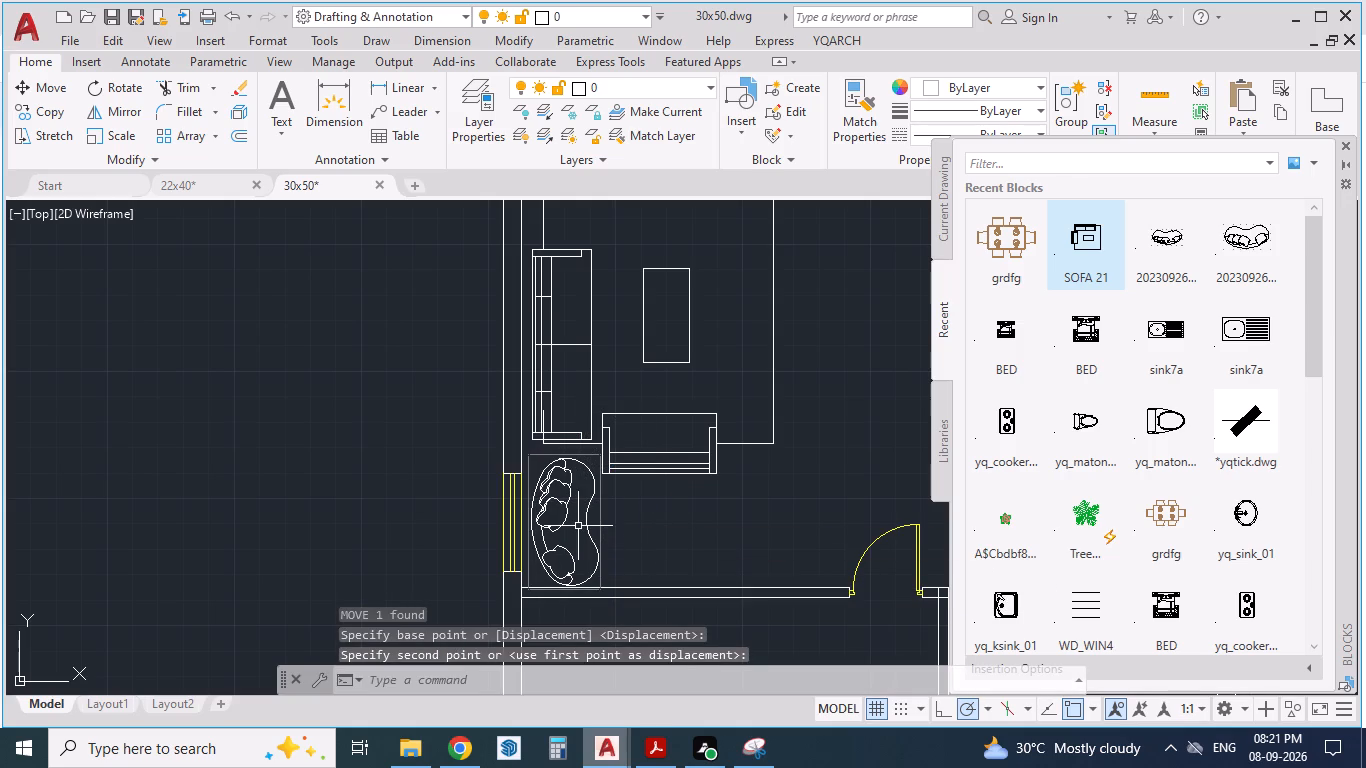
Scale the curved seating block down freehand from its lower-left corner to about three-quarters of its size.
{"action": "left_click", "coordinate": [557, 520]}
{"action": "left_click", "coordinate": [559, 507]}
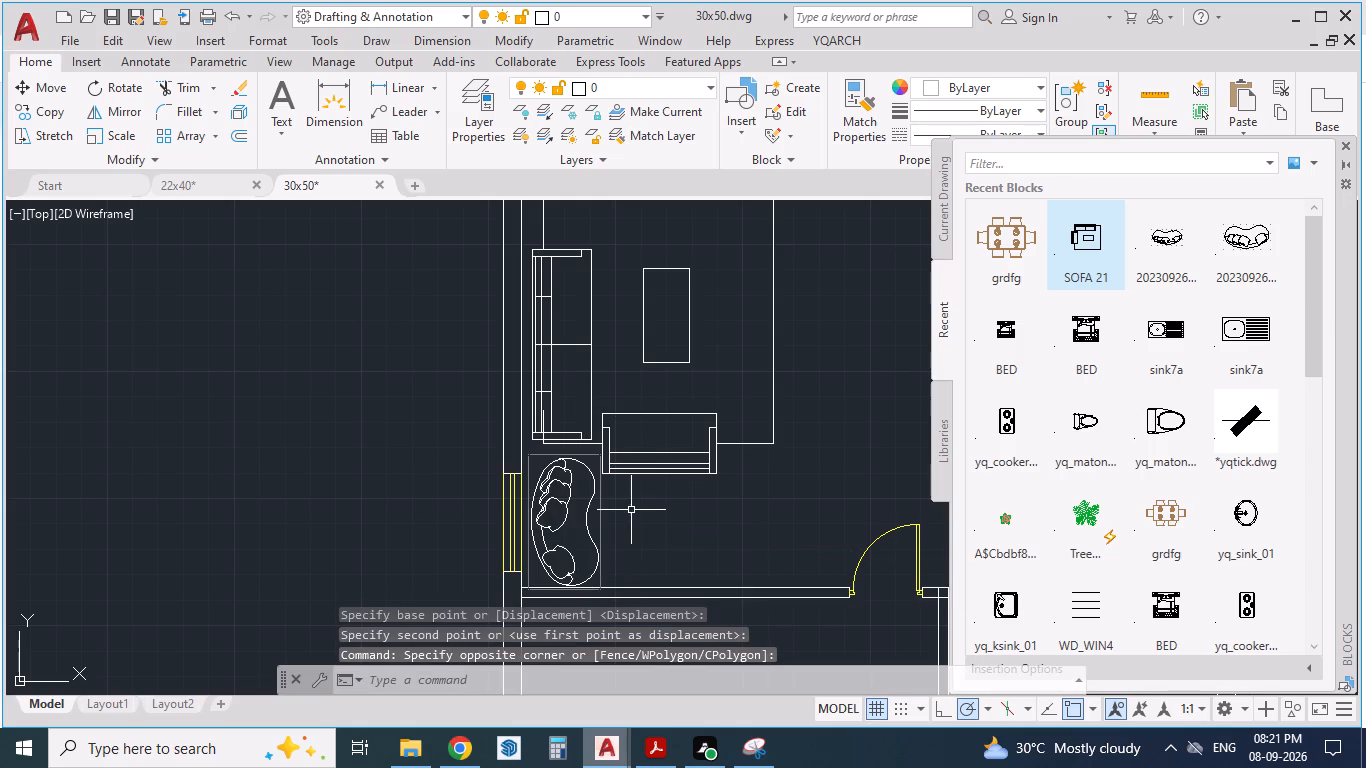
{"action": "left_click", "coordinate": [631, 510]}
{"action": "left_click", "coordinate": [630, 511]}
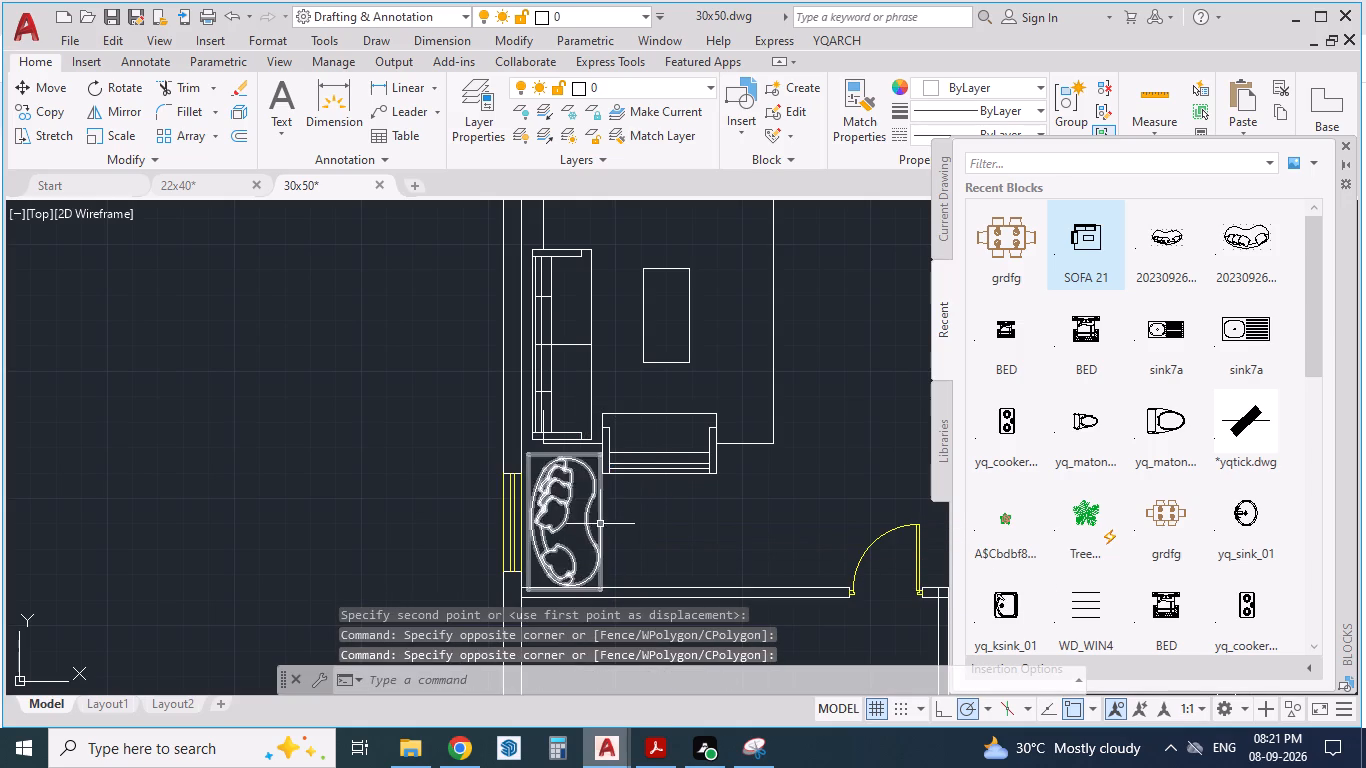
{"action": "left_click", "coordinate": [592, 529]}
{"action": "type", "text": "SCA"}
{"action": "key", "text": "Return"}
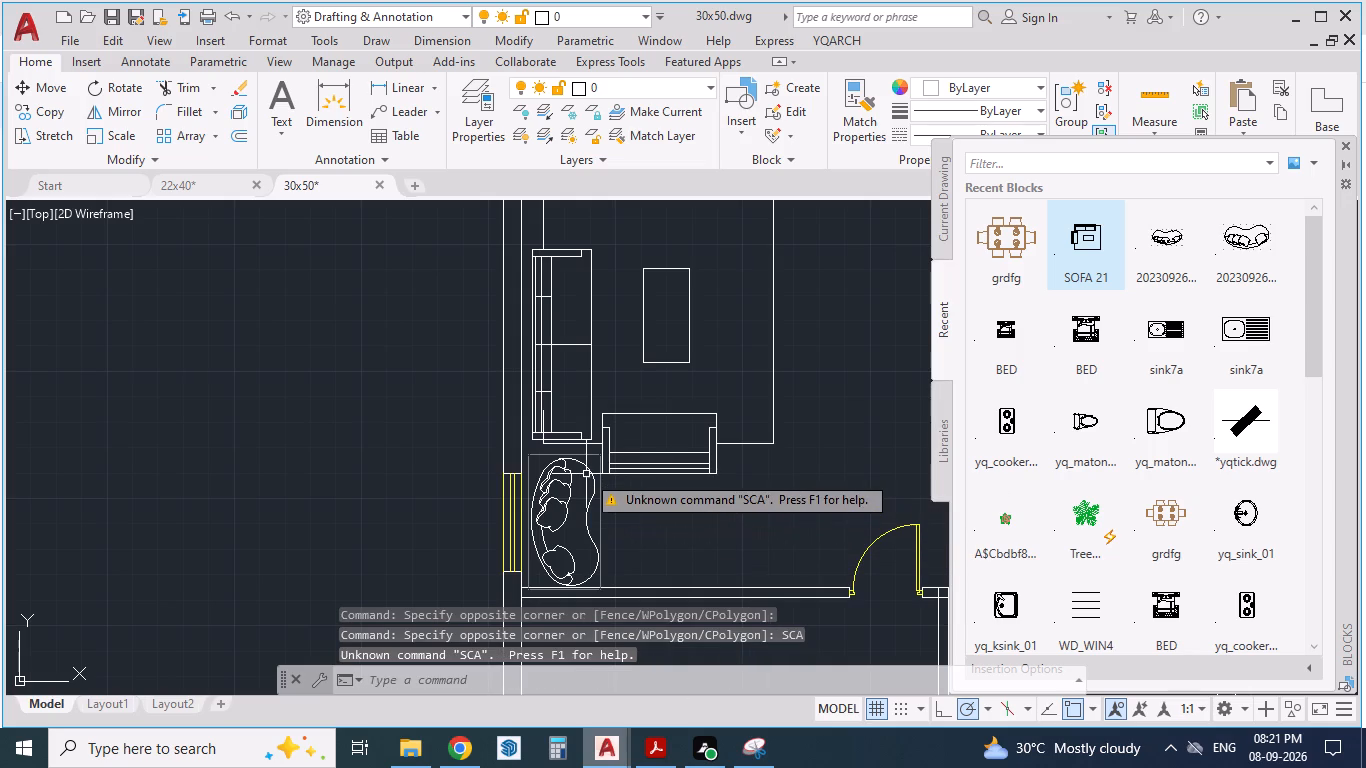
{"action": "left_click", "coordinate": [586, 472]}
{"action": "key", "text": "s"}
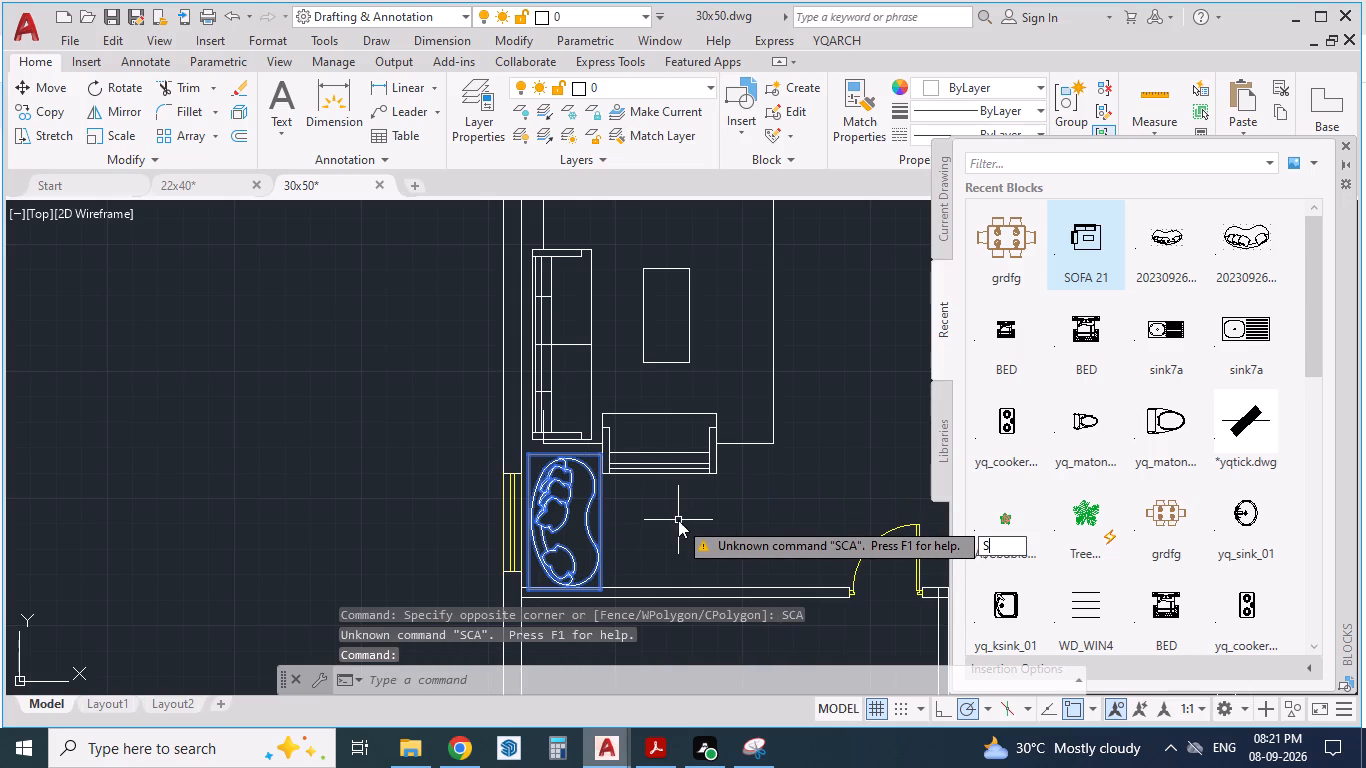
{"action": "type", "text": "CA"}
{"action": "key", "text": "Return"}
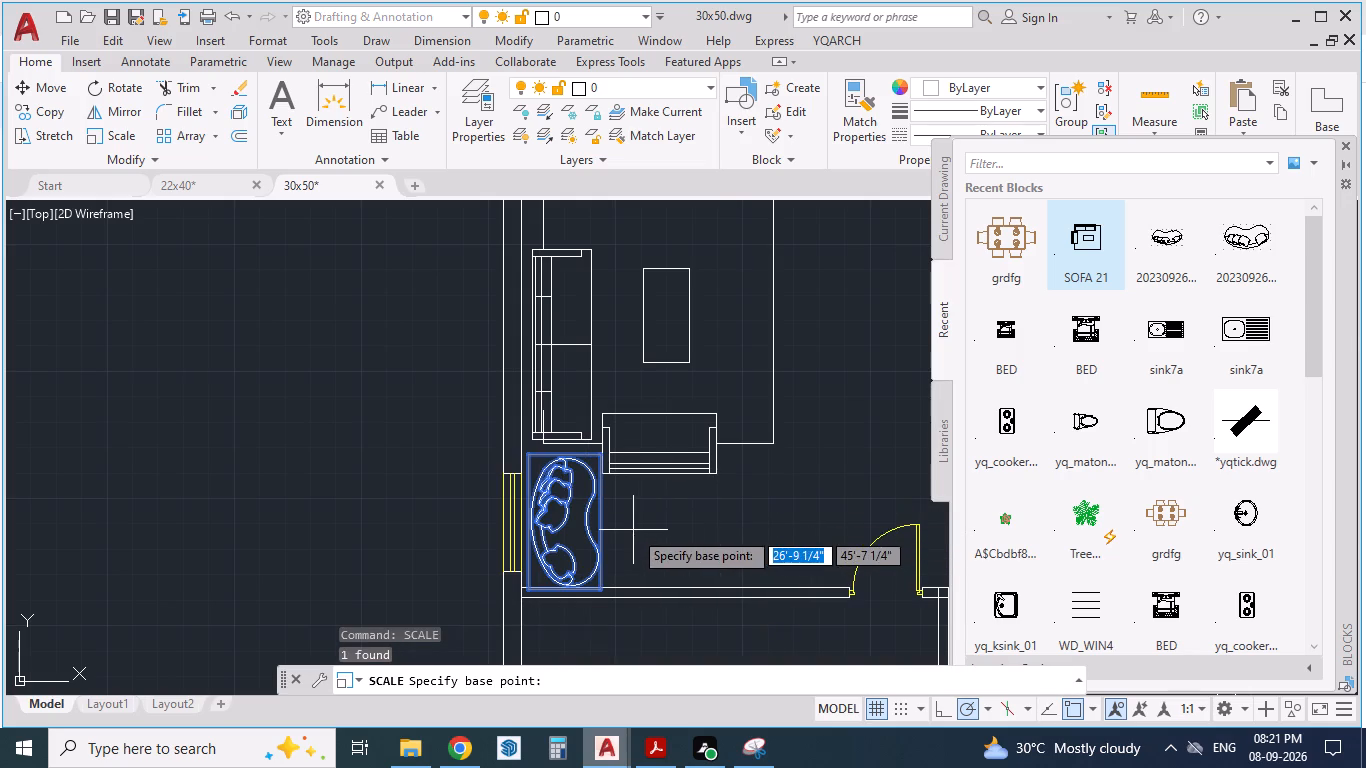
{"action": "scroll", "coordinate": [633, 530], "scroll_direction": "up", "scroll_amount": 1}
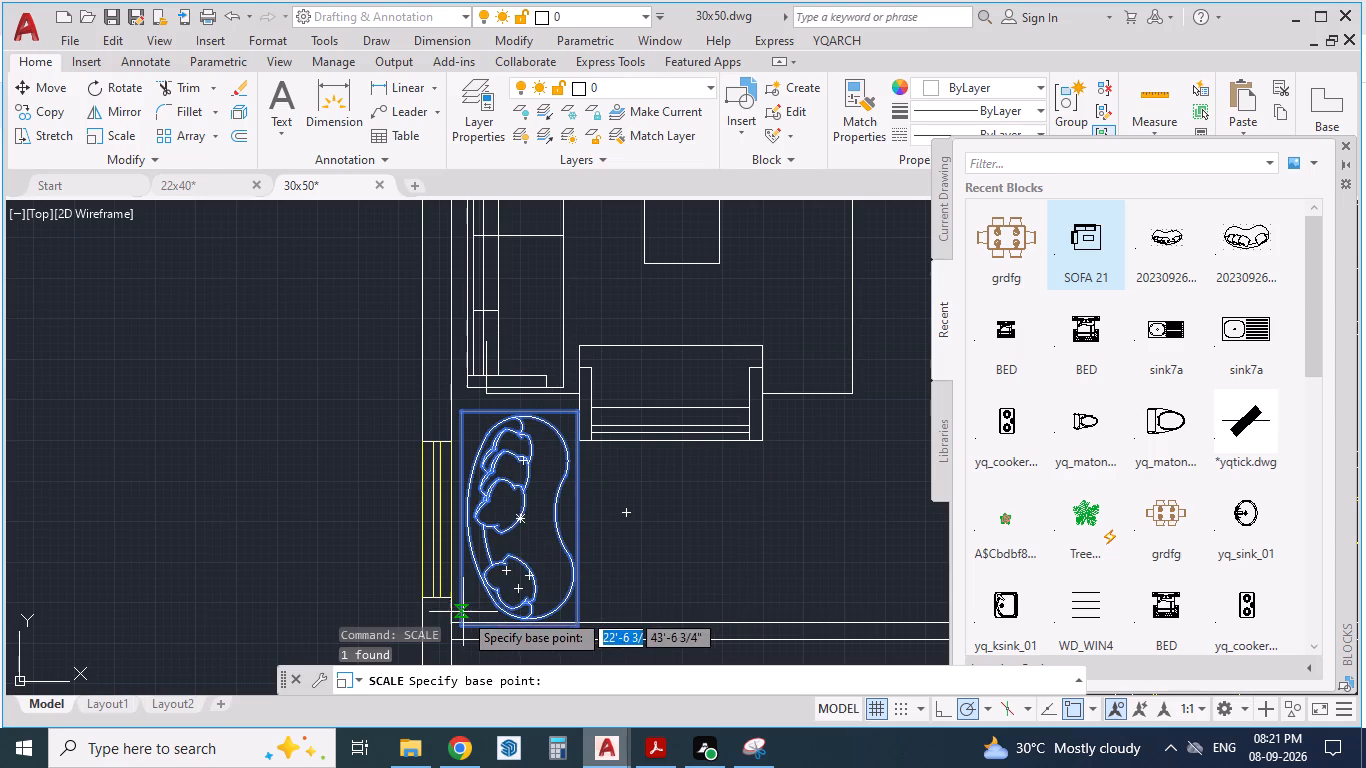
{"action": "left_click_drag", "start_coordinate": [462, 614], "coordinate": [495, 541]}
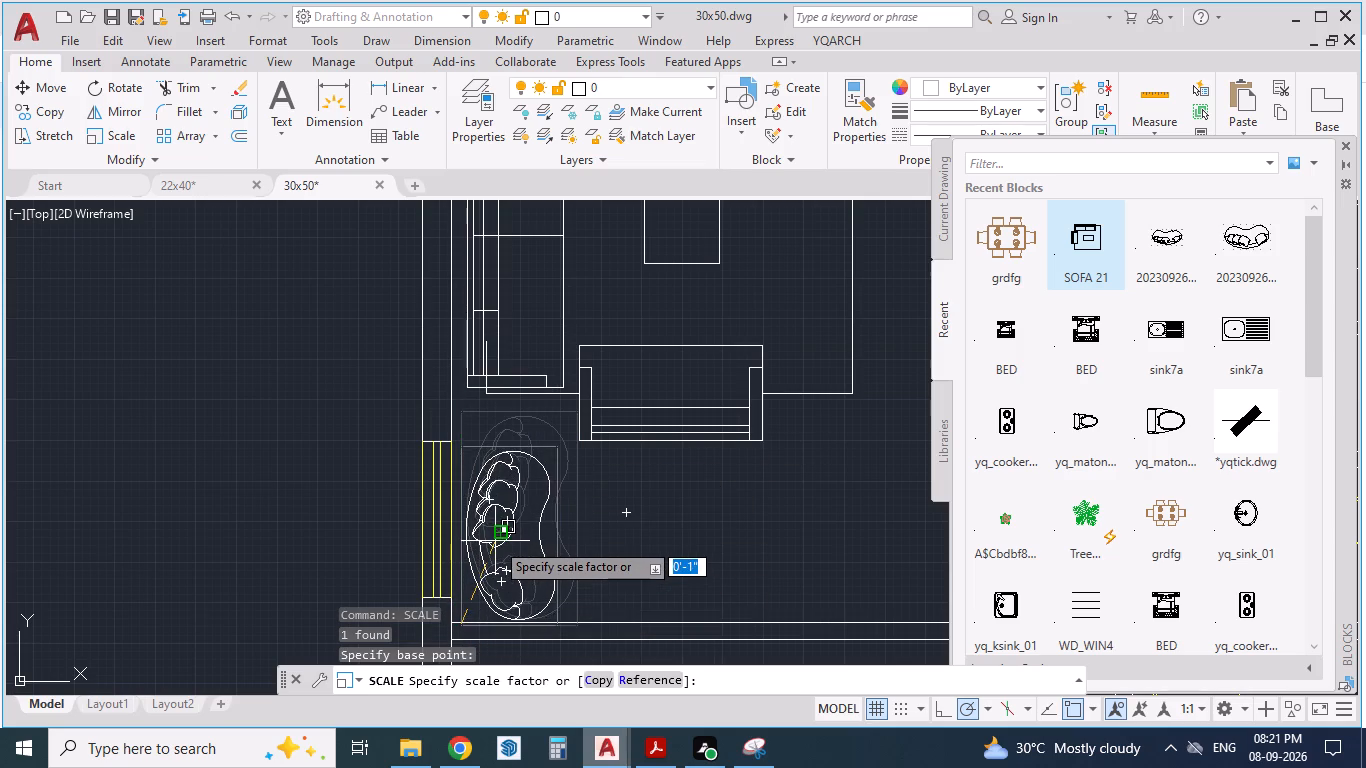
{"action": "left_click_drag", "start_coordinate": [495, 541], "coordinate": [492, 542]}
{"action": "left_click", "coordinate": [492, 542]}
Move the reduced seating block slightly up and left so it sits against the left wall beside the lower window.
{"action": "left_click", "coordinate": [536, 524]}
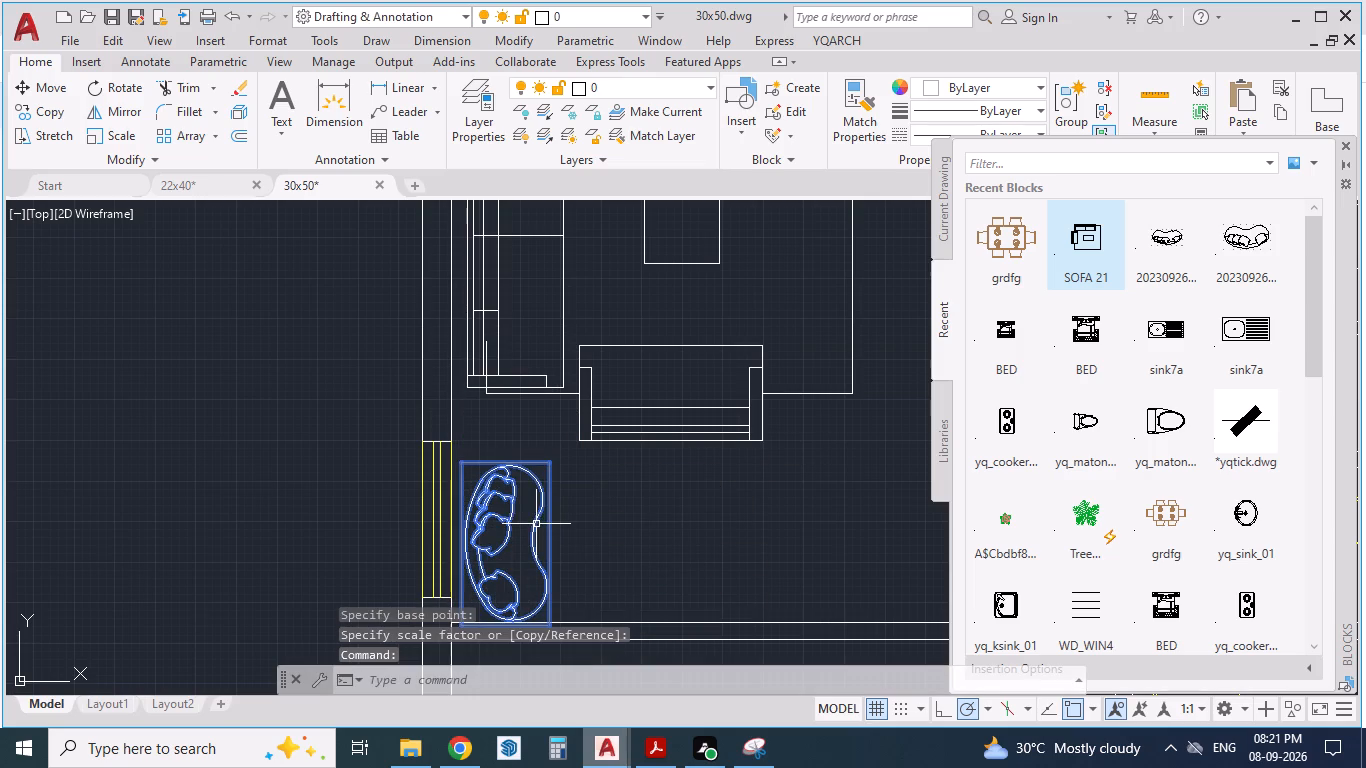
{"action": "key", "text": "m"}
{"action": "key", "text": "Return"}
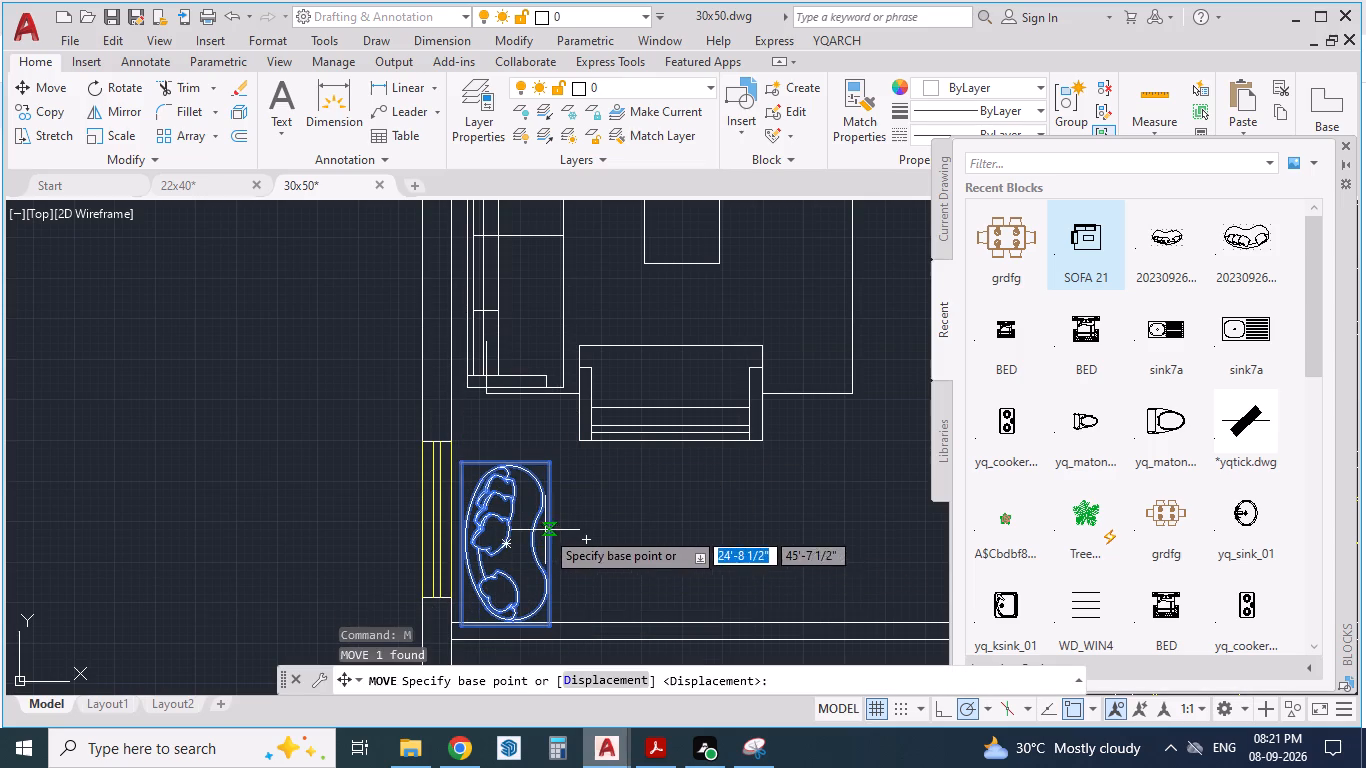
{"action": "left_click_drag", "start_coordinate": [545, 530], "coordinate": [547, 516]}
{"action": "left_click", "coordinate": [547, 516]}
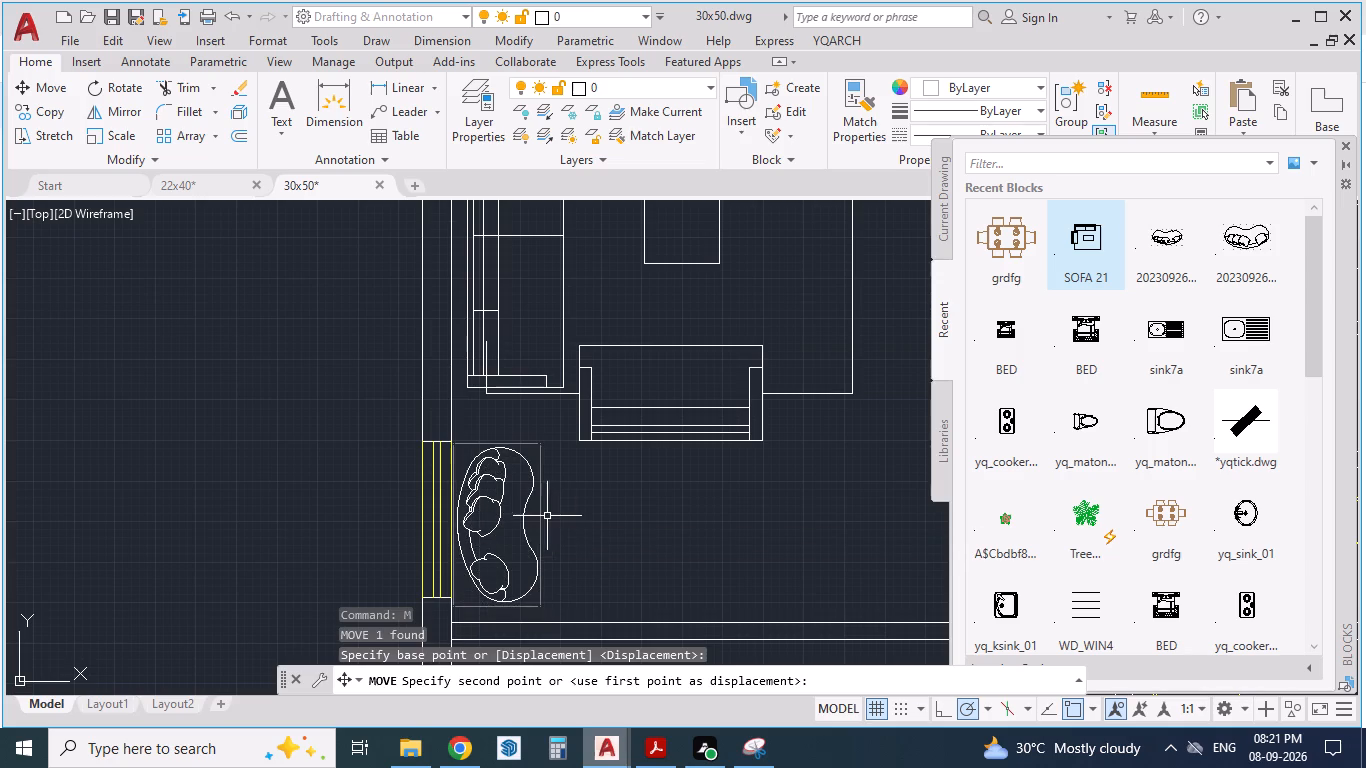
{"action": "scroll", "coordinate": [701, 527], "scroll_direction": "down", "scroll_amount": 2}
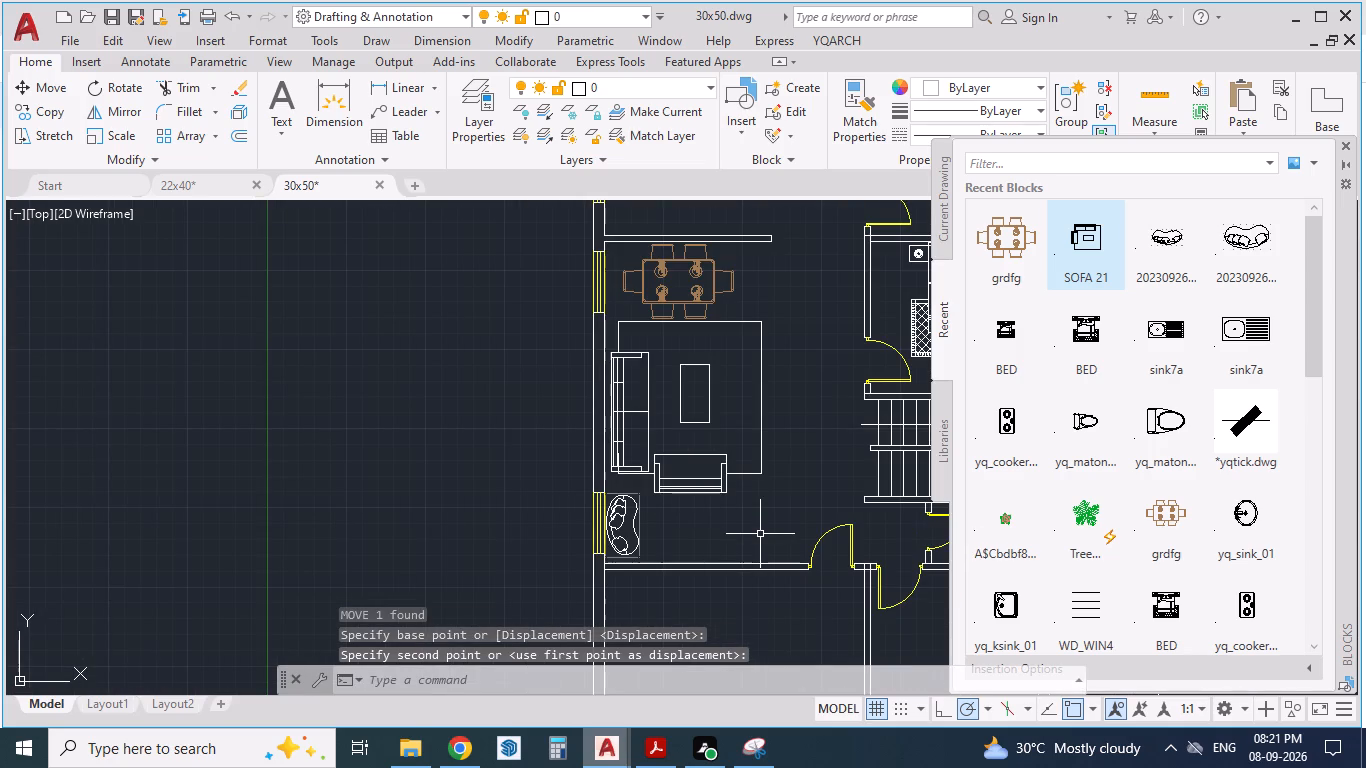
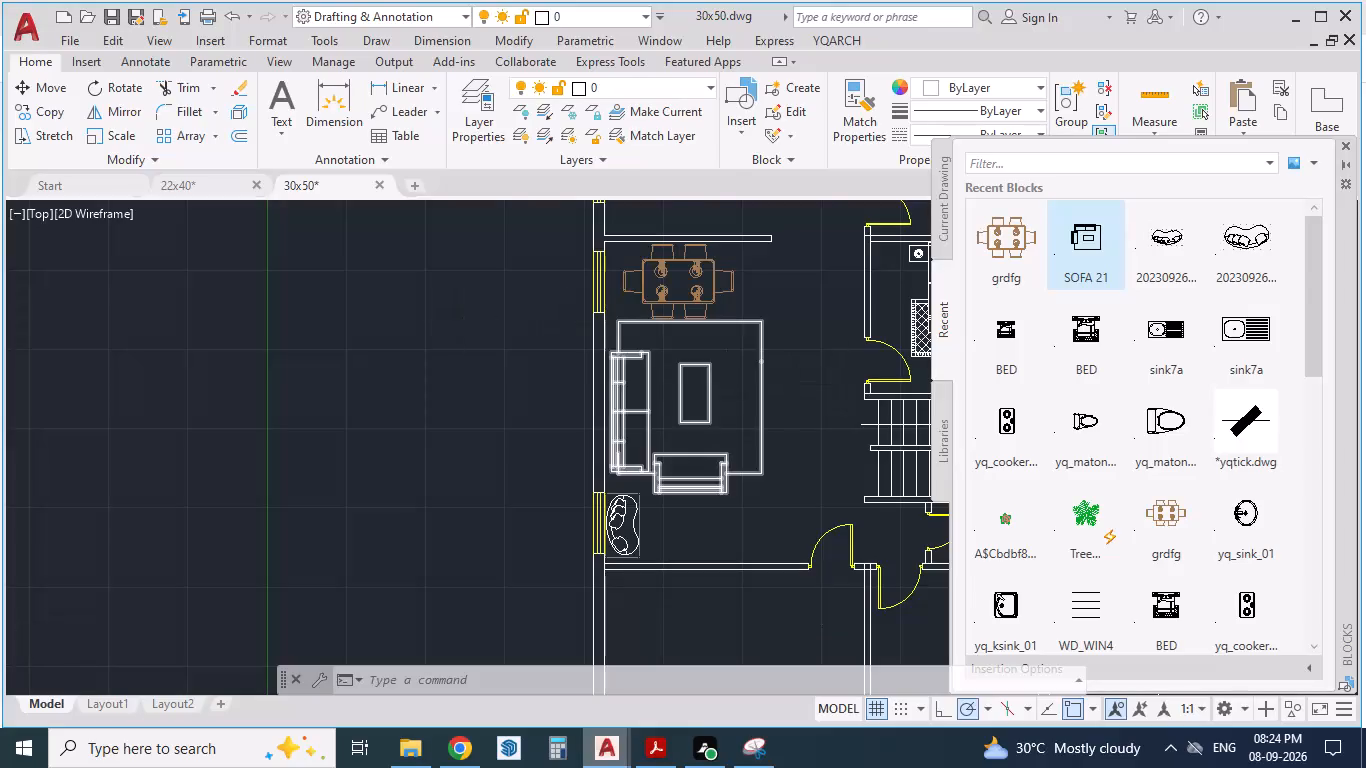
Copy the KITCHEN room label from the 22x40 drawing into the kitchen area of the 30x50 plan.
{"action": "scroll", "coordinate": [441, 323], "scroll_direction": "down", "scroll_amount": 2}
{"action": "scroll", "coordinate": [509, 499], "scroll_direction": "down", "scroll_amount": 1}
{"action": "left_click", "coordinate": [176, 180]}
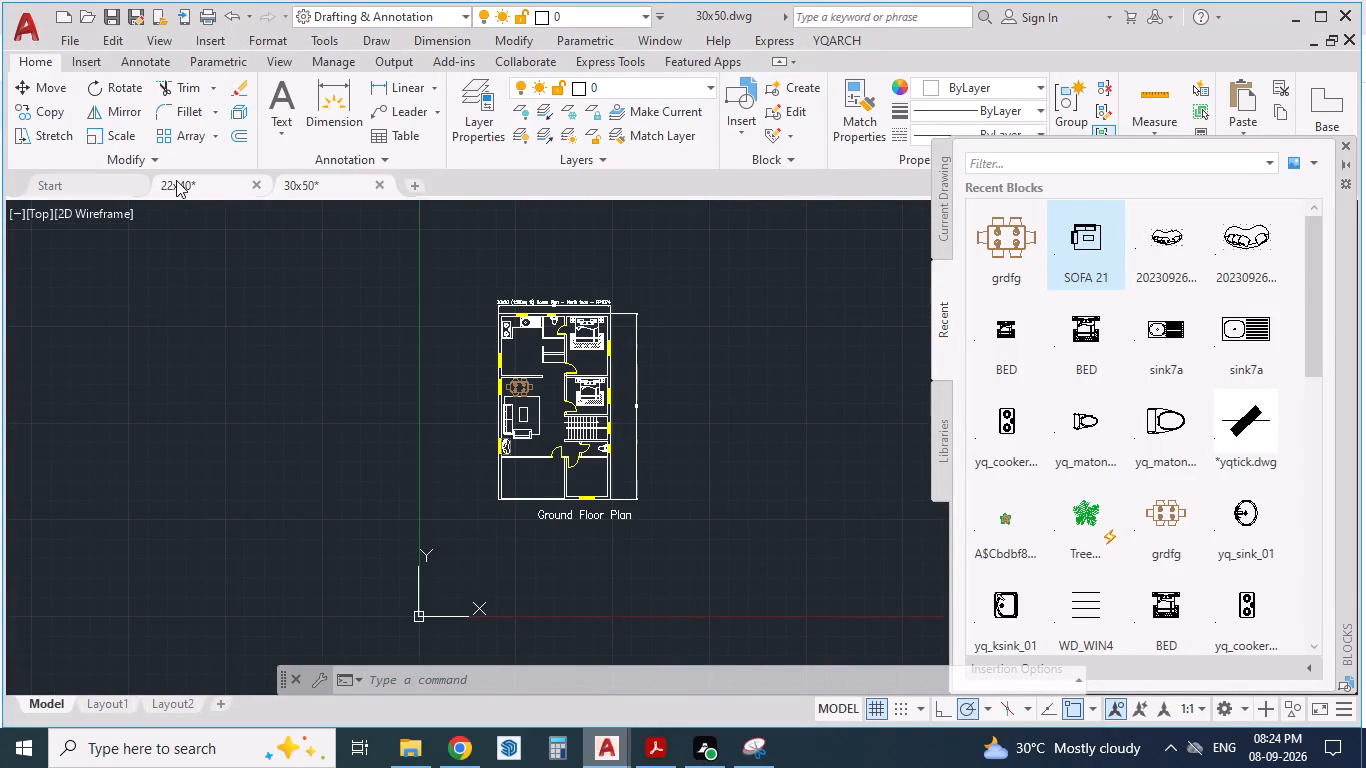
{"action": "scroll", "coordinate": [464, 432], "scroll_direction": "down", "scroll_amount": 1}
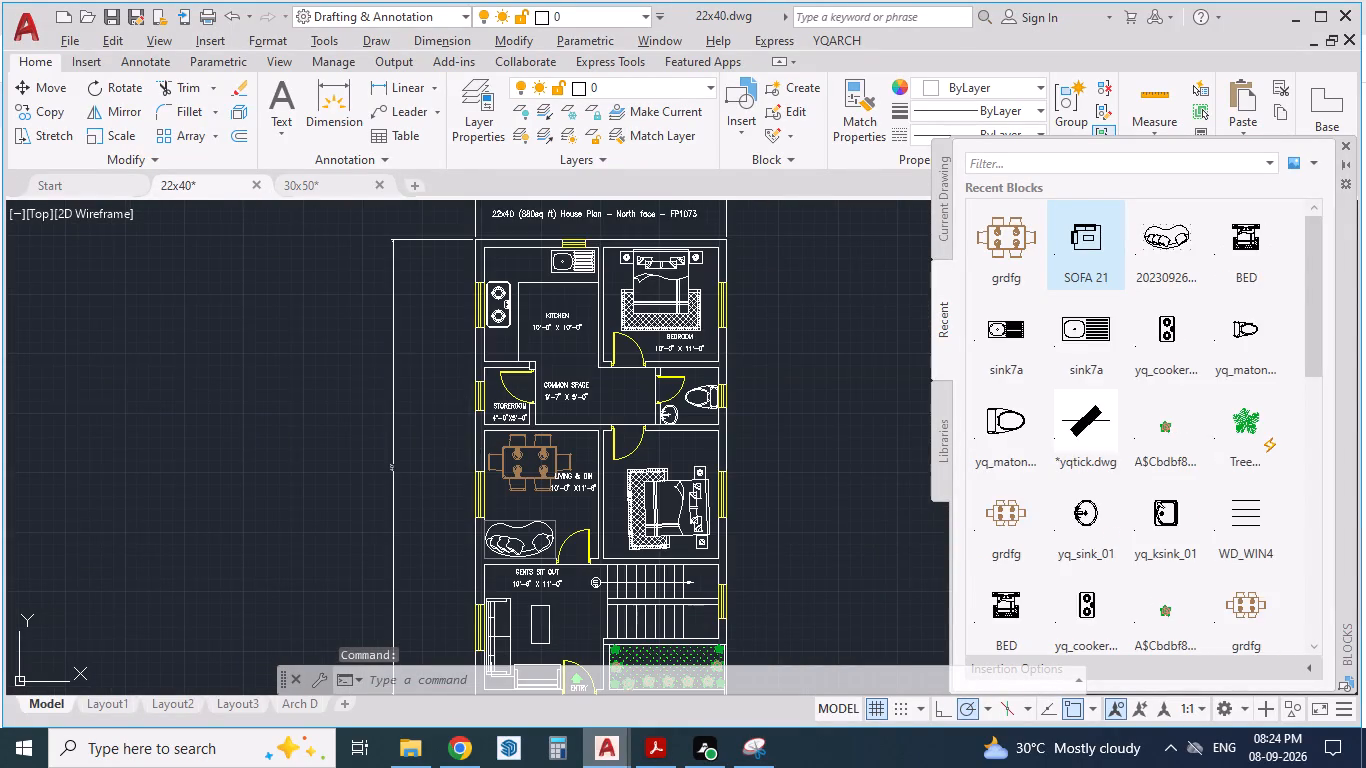
{"action": "key", "text": "alt+Tab"}
{"action": "key", "text": "alt+Tab"}
{"action": "key", "text": "alt+Tab"}
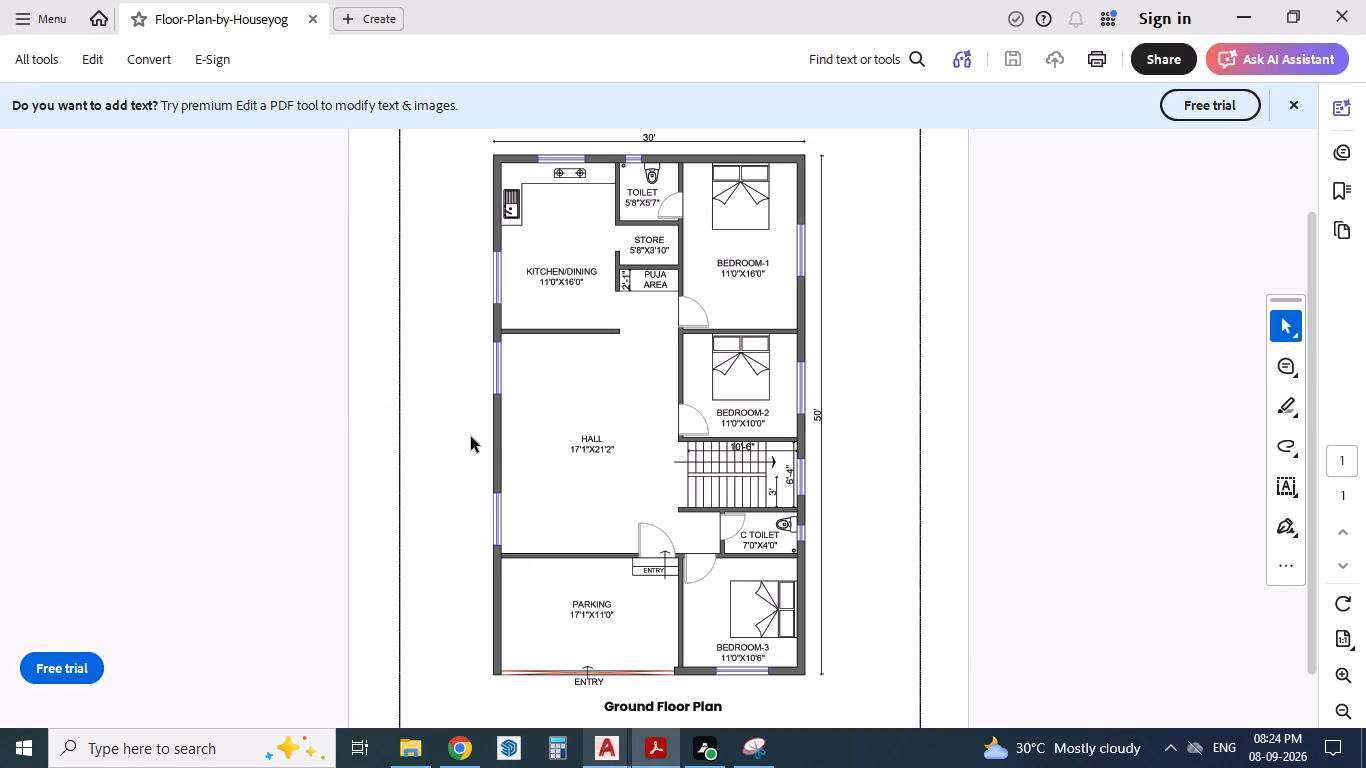
{"action": "key", "text": "alt+Tab"}
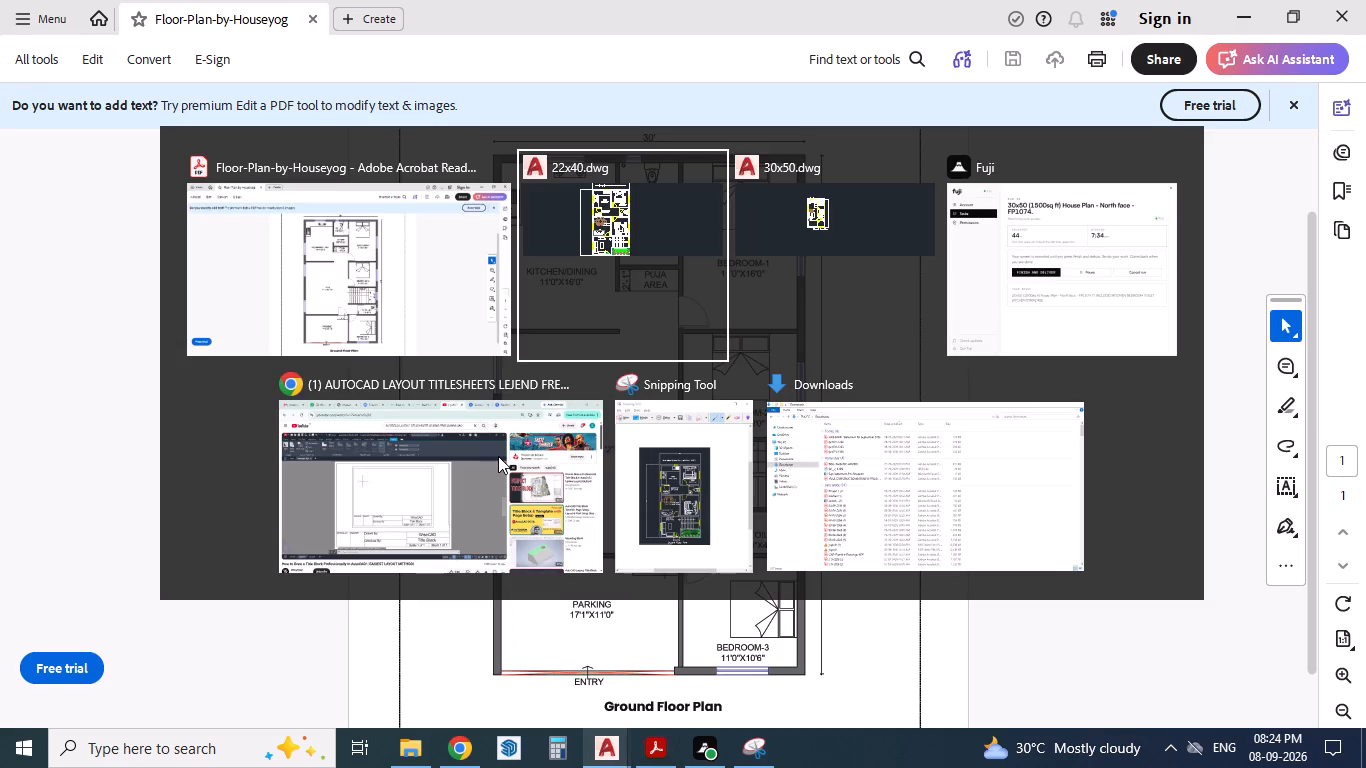
{"action": "scroll", "coordinate": [555, 328], "scroll_direction": "up", "scroll_amount": 1}
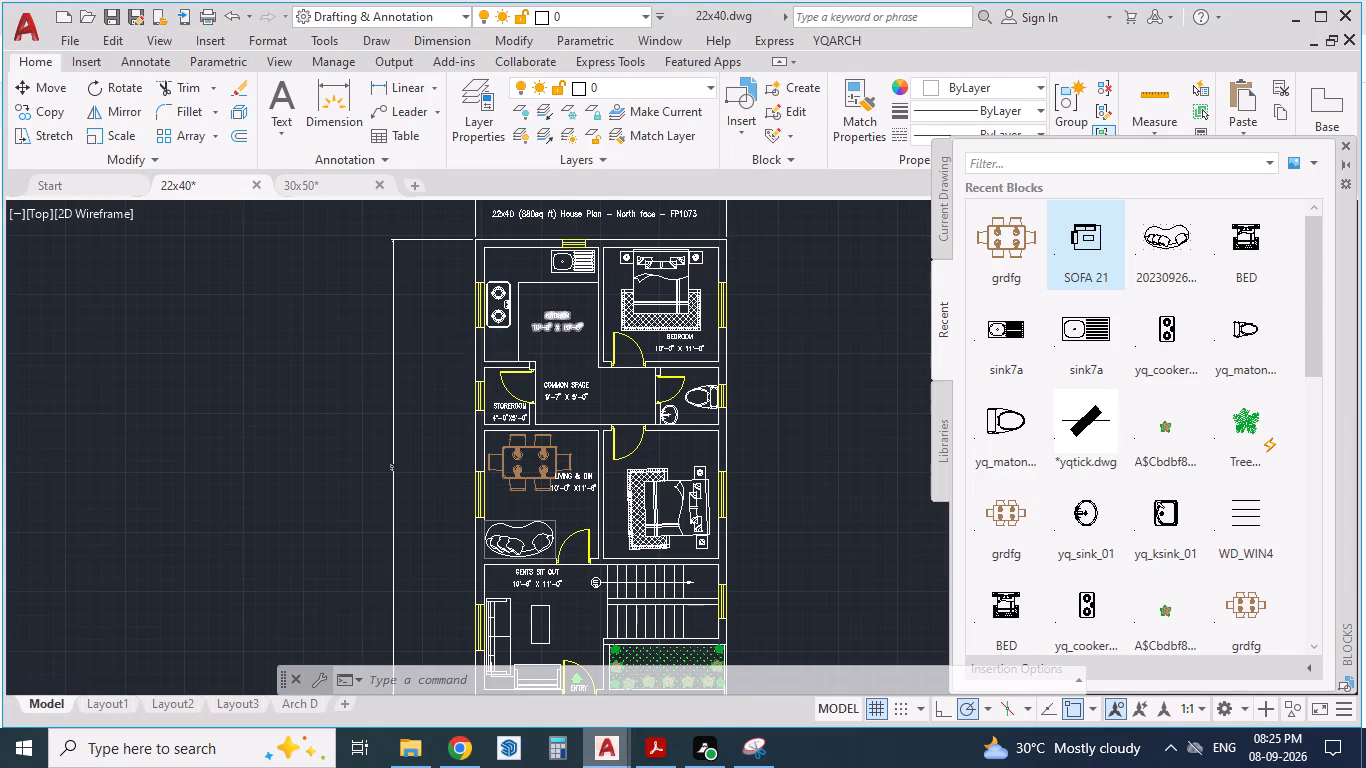
{"action": "left_click", "coordinate": [565, 303]}
{"action": "key", "text": "ctrl+c"}
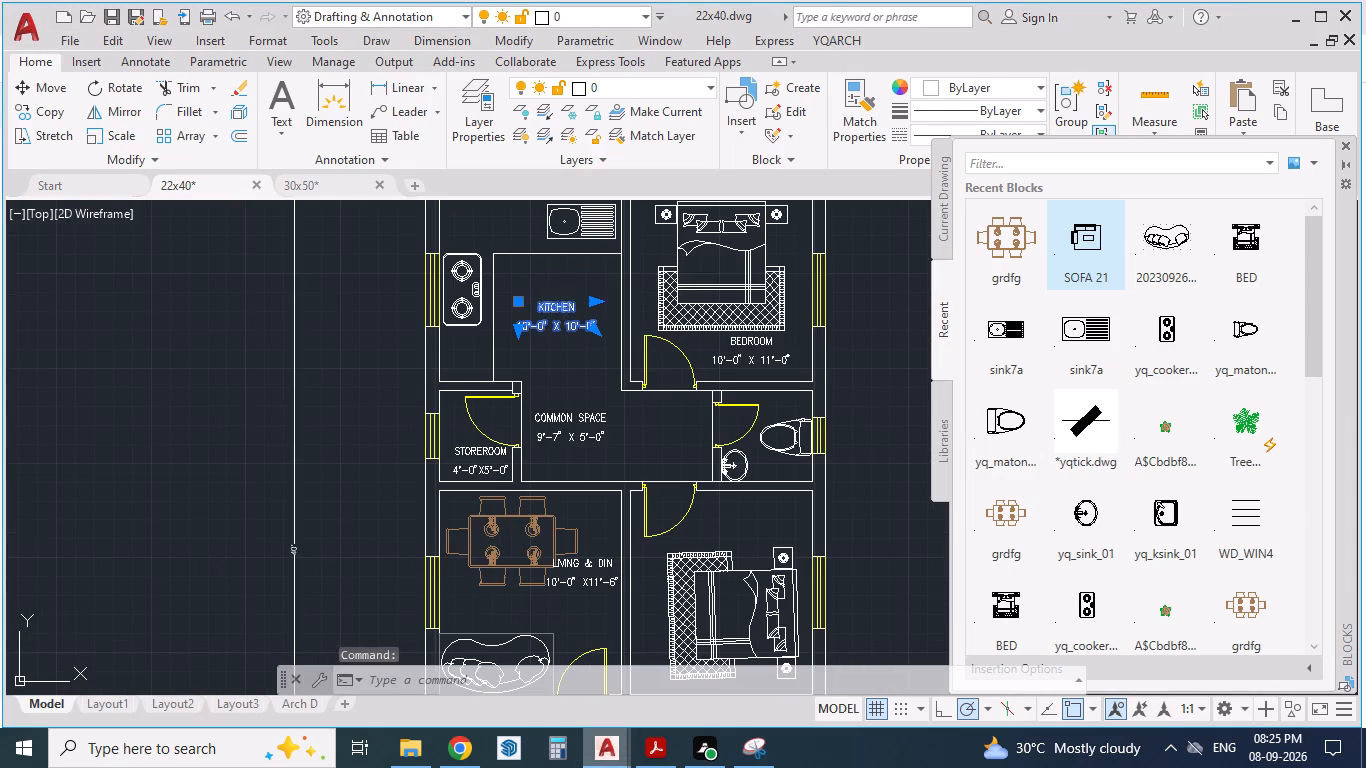
{"action": "left_click", "coordinate": [289, 187]}
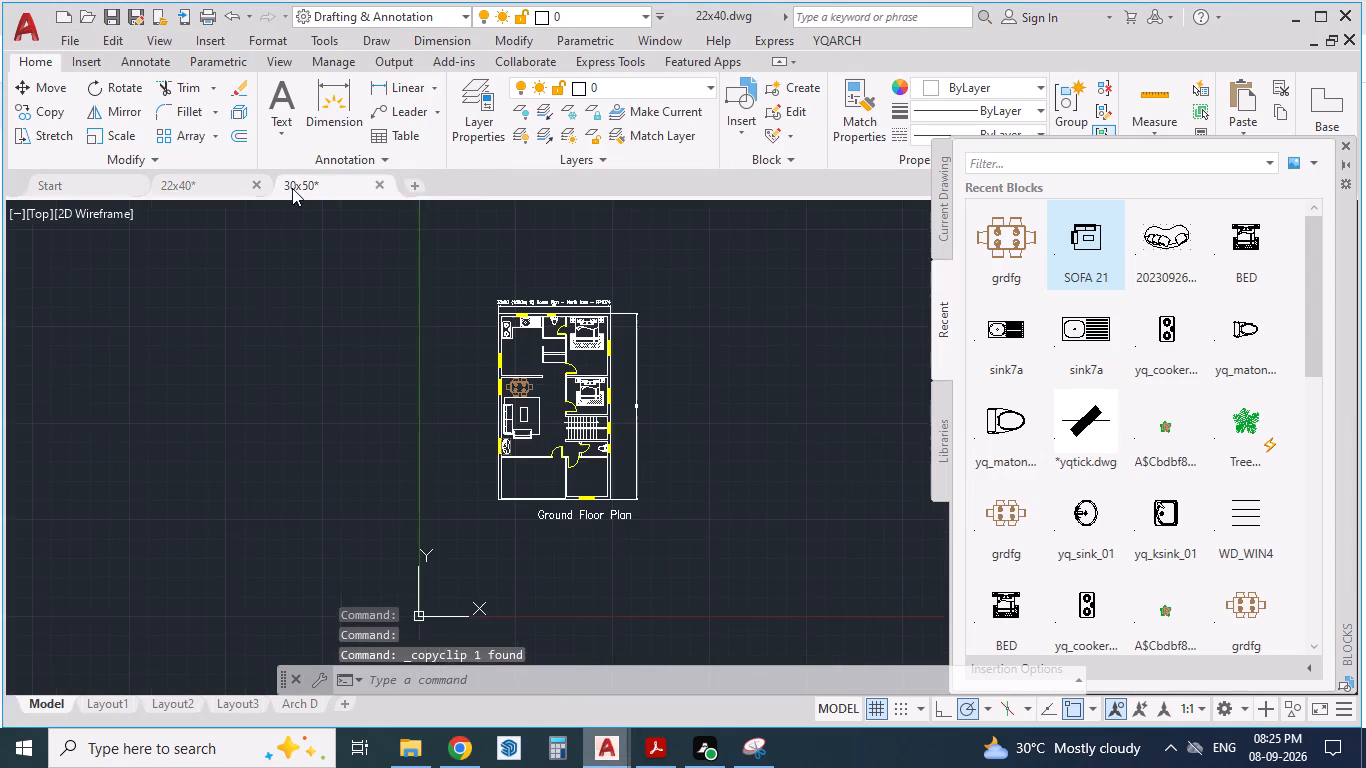
{"action": "scroll", "coordinate": [495, 323], "scroll_direction": "up", "scroll_amount": 2}
{"action": "scroll", "coordinate": [568, 400], "scroll_direction": "up", "scroll_amount": 1}
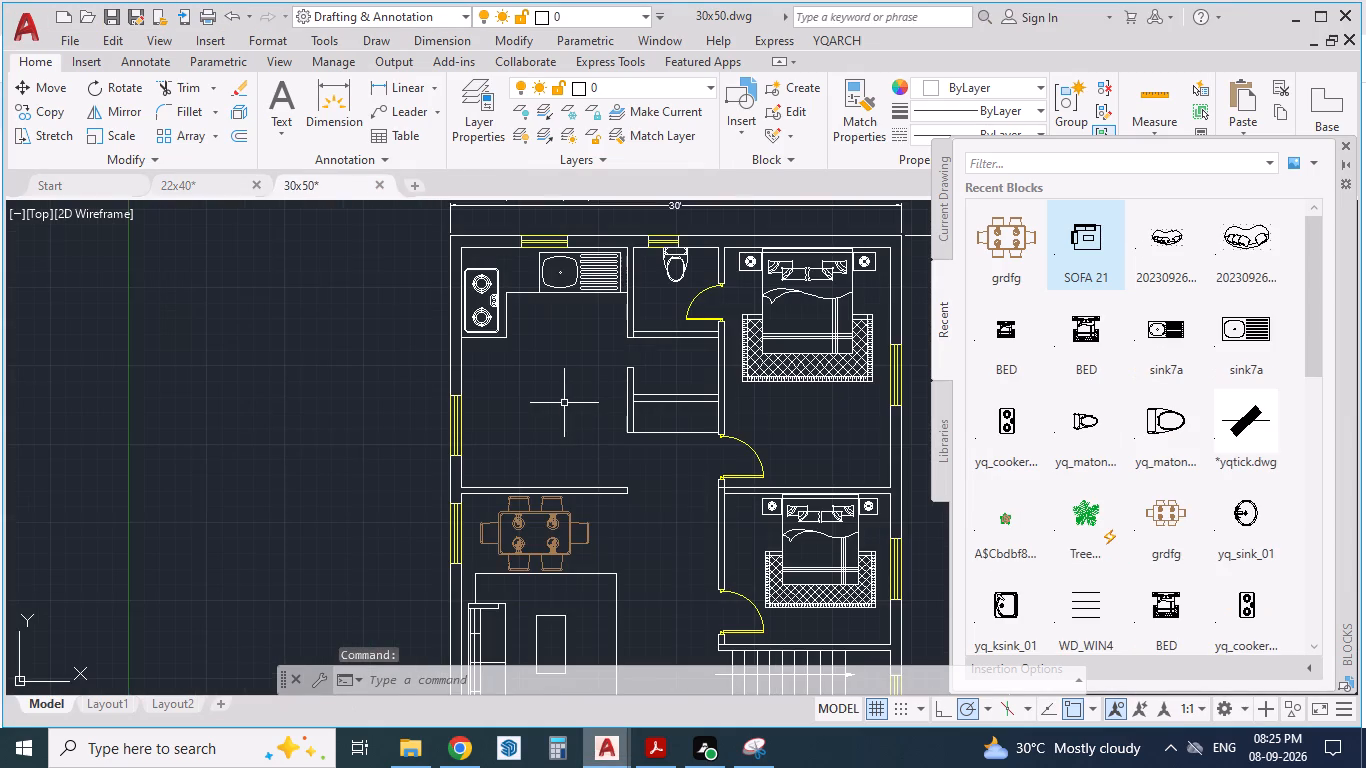
{"action": "key", "text": "ctrl+v"}
{"action": "left_click", "coordinate": [511, 417]}
Check the kitchen/dining room's name and size in the reference floor plan PDF.
{"action": "key", "text": "alt+Tab"}
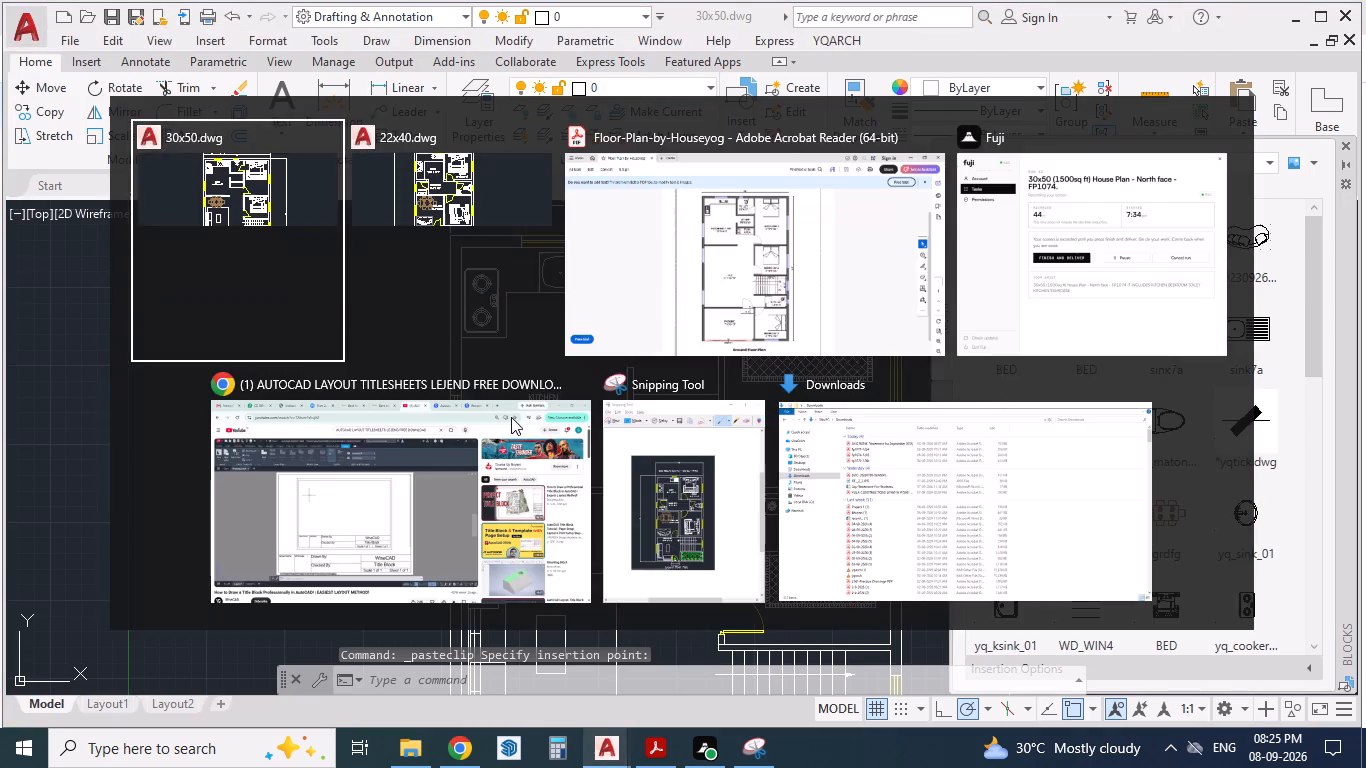
{"action": "key", "text": "alt+Tab"}
{"action": "key", "text": "alt+Tab"}
{"action": "key", "text": "alt+Tab"}
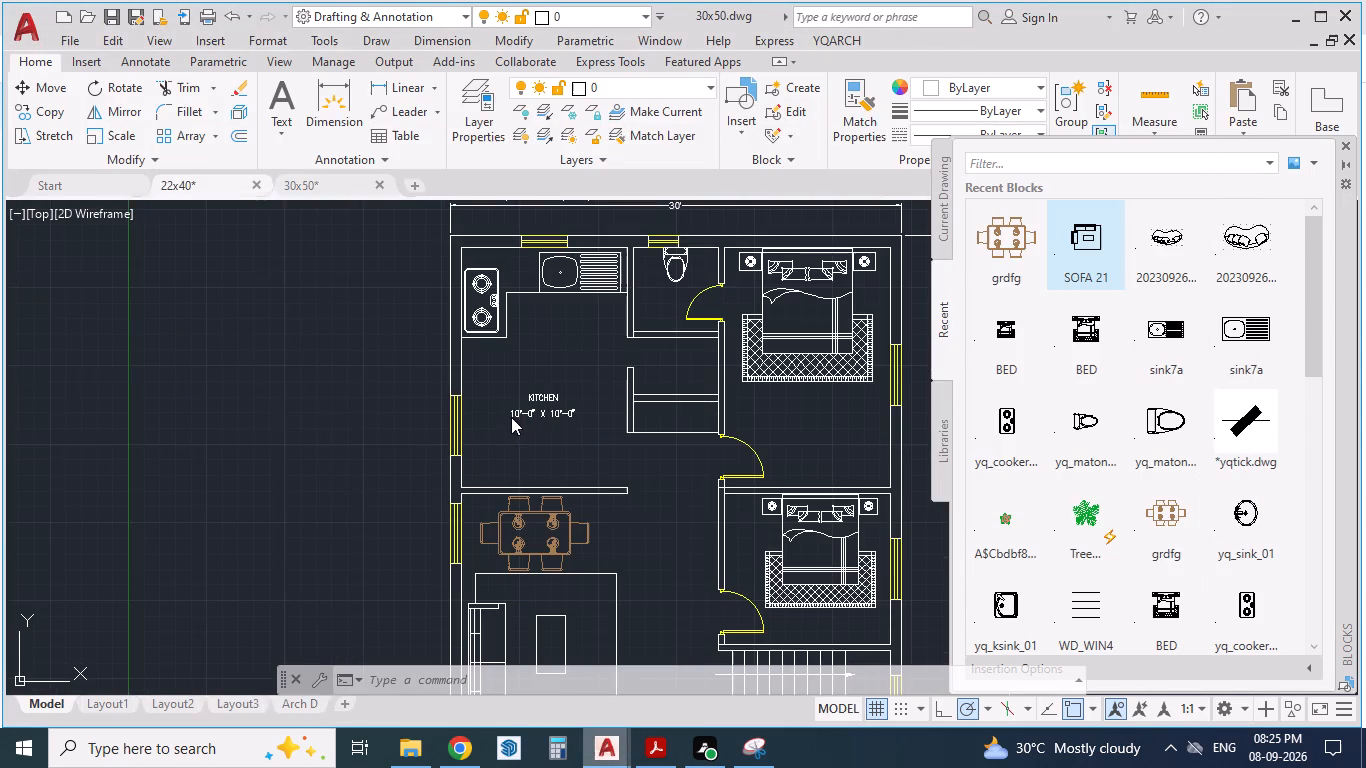
{"action": "key", "text": "alt+Tab"}
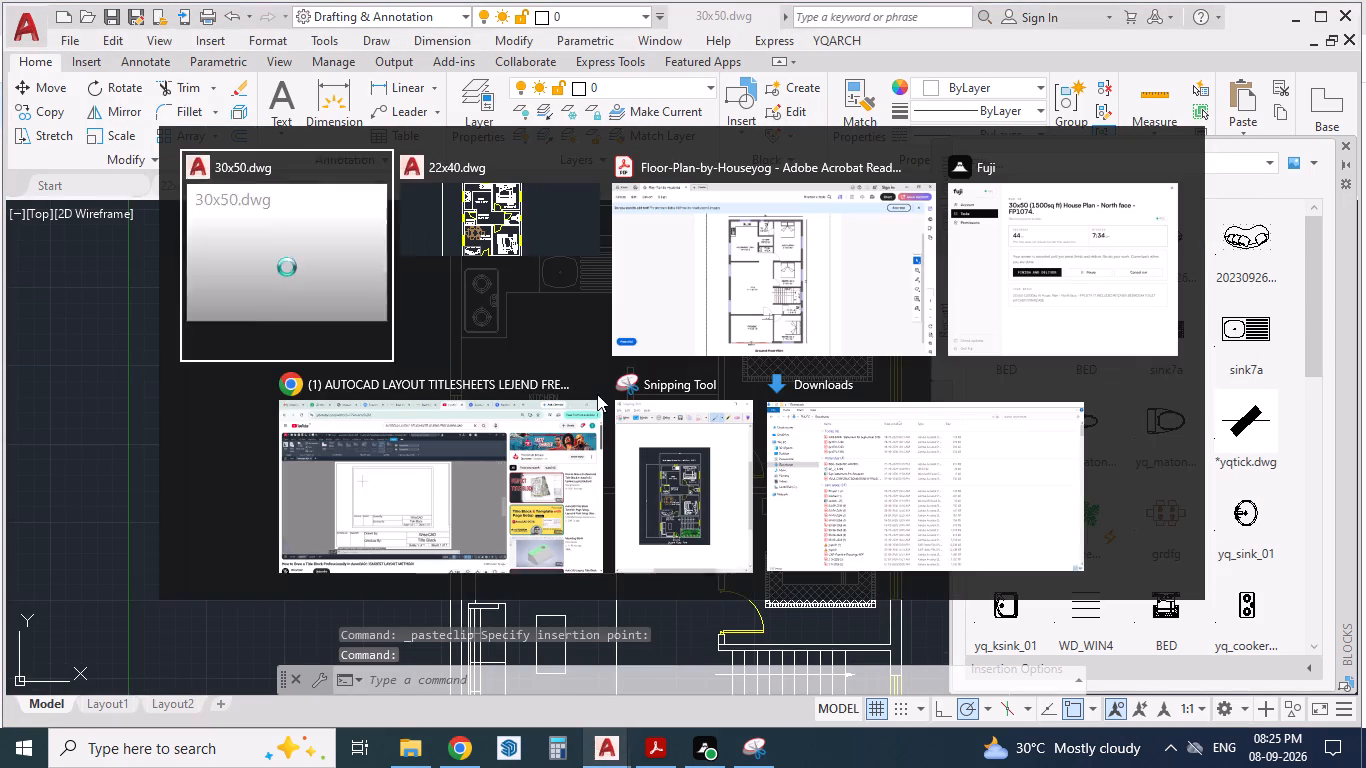
{"action": "key", "text": "alt+Tab"}
{"action": "key", "text": "alt+Tab"}
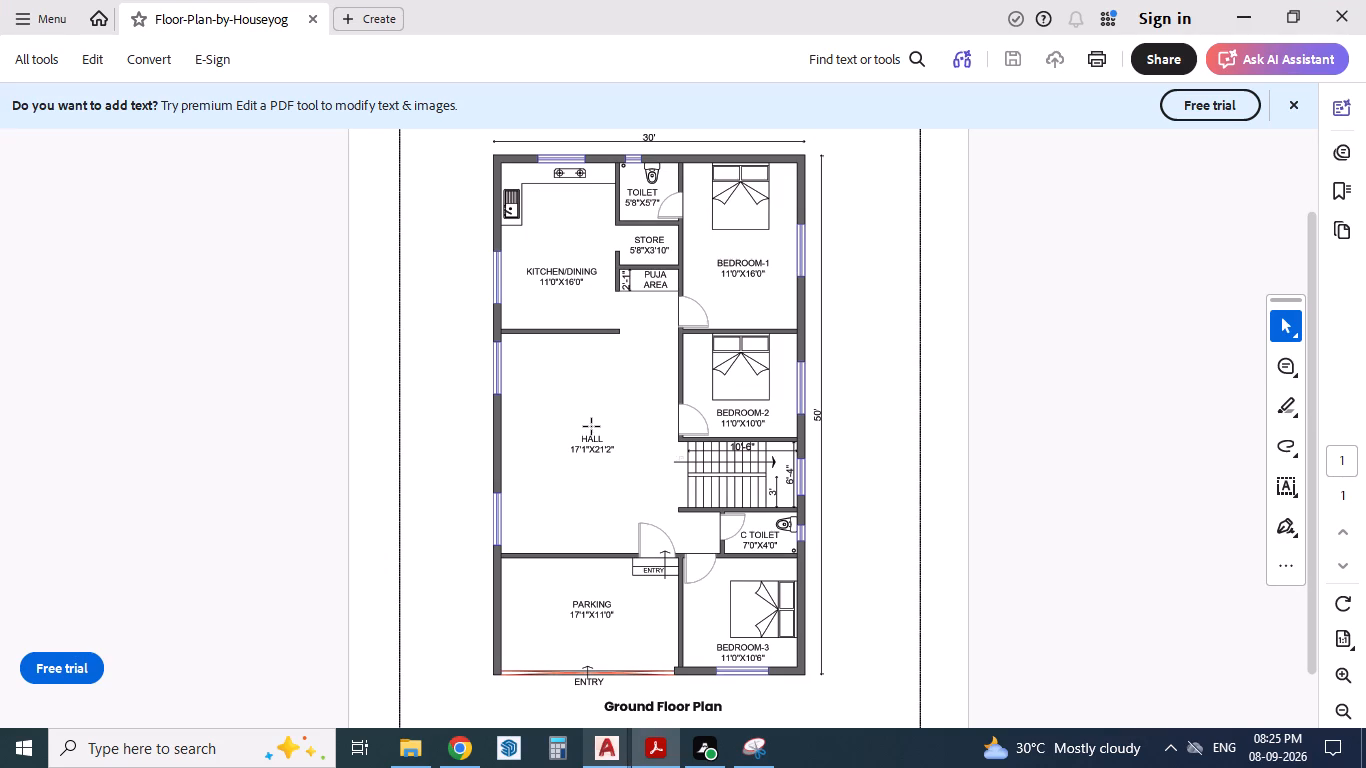
{"action": "scroll", "coordinate": [566, 294], "scroll_direction": "up", "scroll_amount": 1}
{"action": "key", "text": "alt+Tab"}
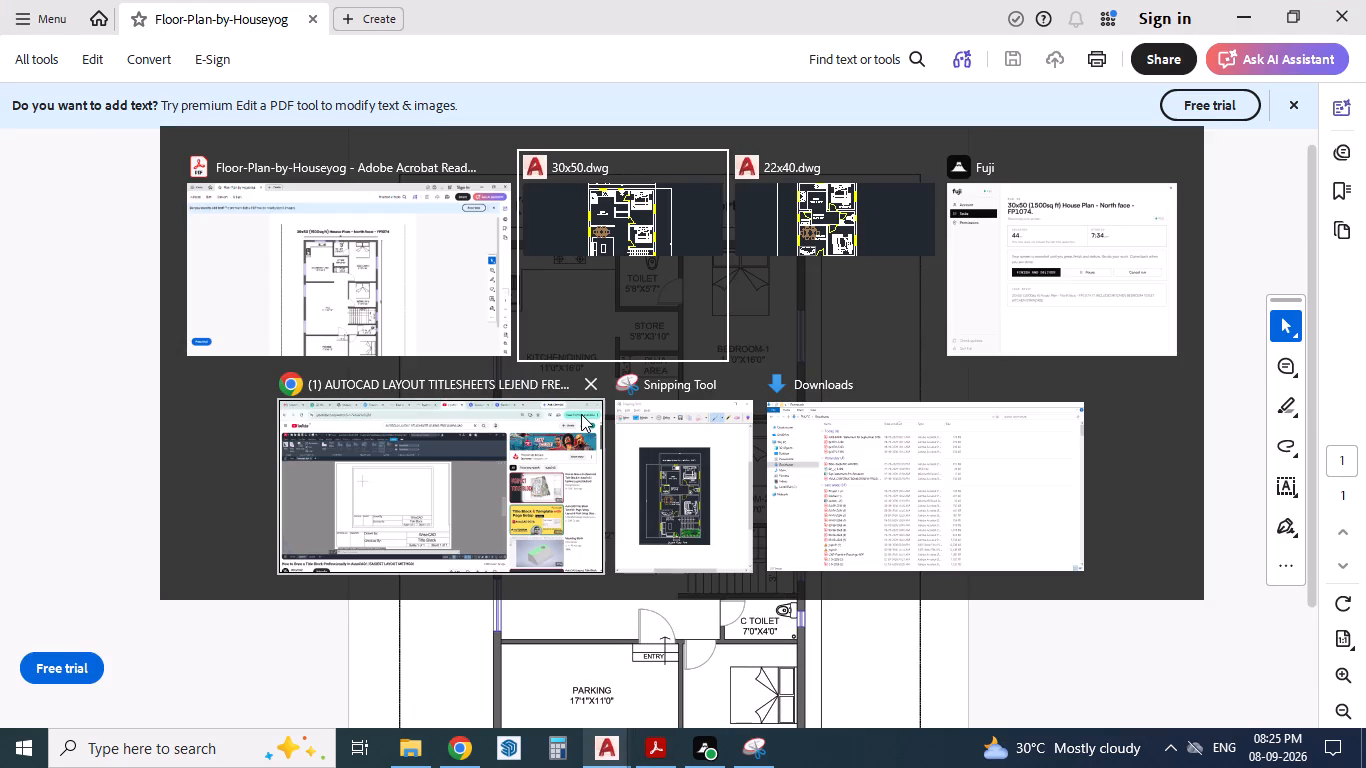
{"action": "key", "text": "alt+Tab"}
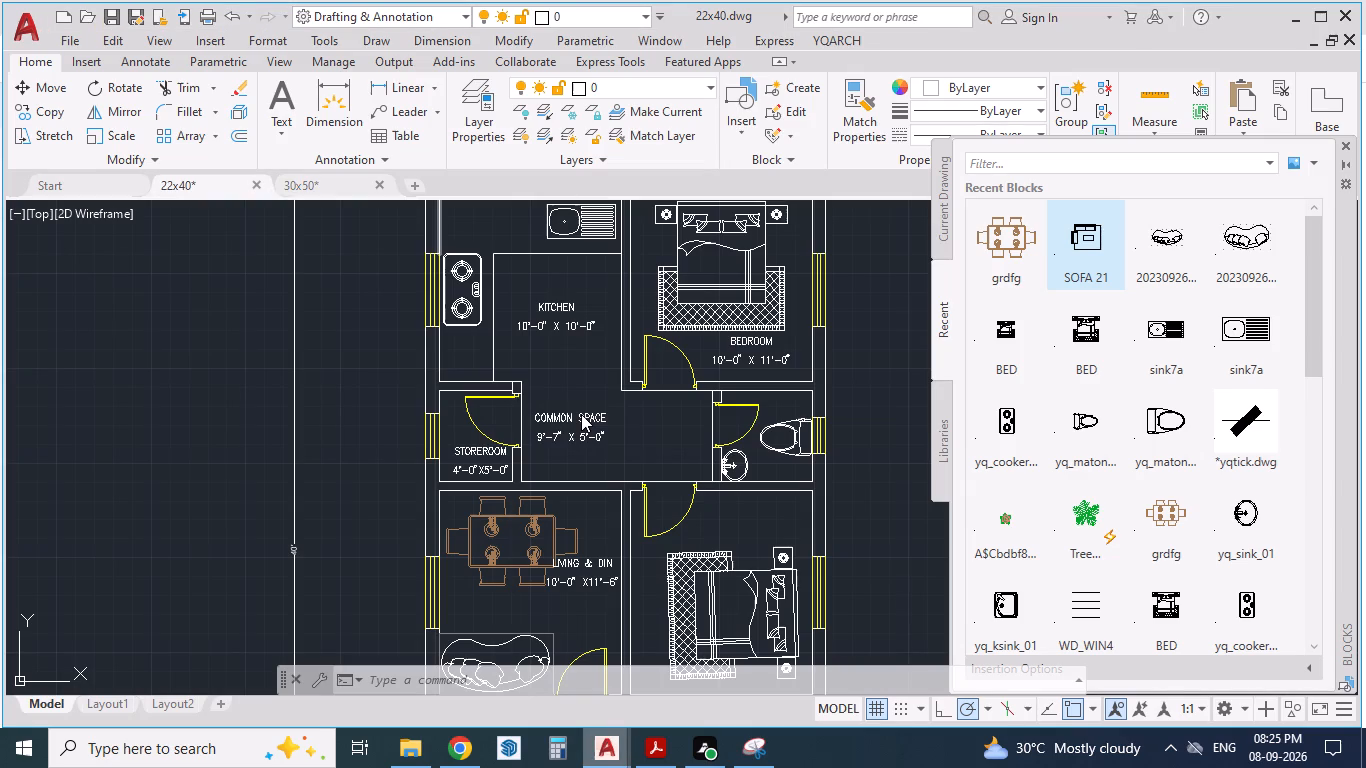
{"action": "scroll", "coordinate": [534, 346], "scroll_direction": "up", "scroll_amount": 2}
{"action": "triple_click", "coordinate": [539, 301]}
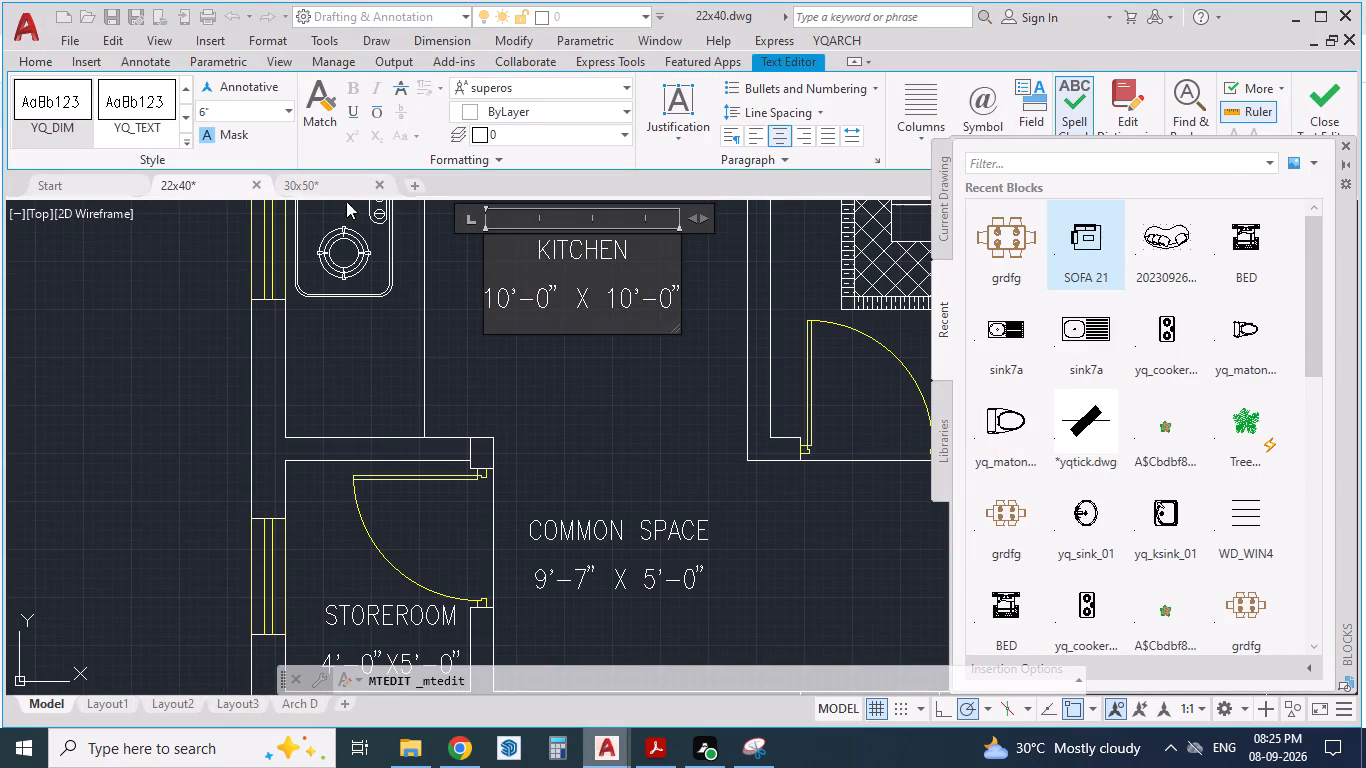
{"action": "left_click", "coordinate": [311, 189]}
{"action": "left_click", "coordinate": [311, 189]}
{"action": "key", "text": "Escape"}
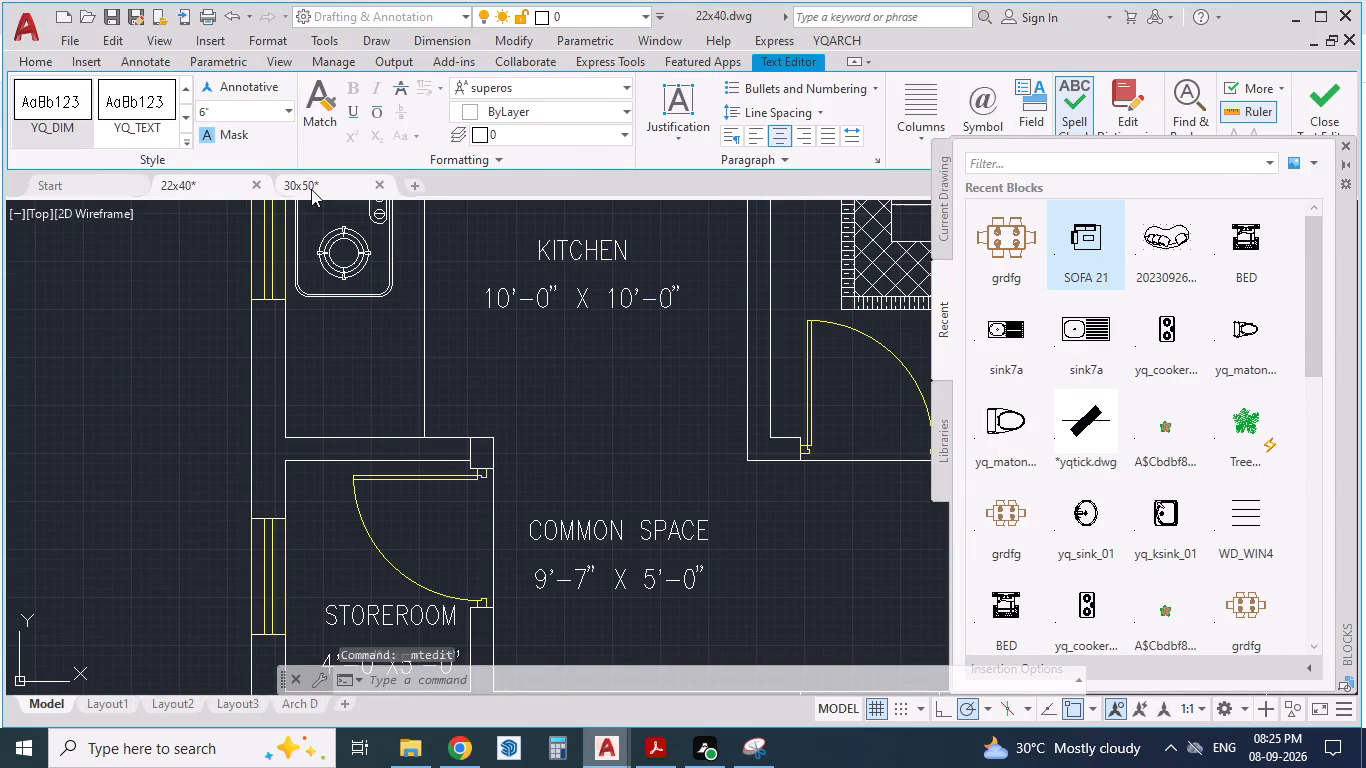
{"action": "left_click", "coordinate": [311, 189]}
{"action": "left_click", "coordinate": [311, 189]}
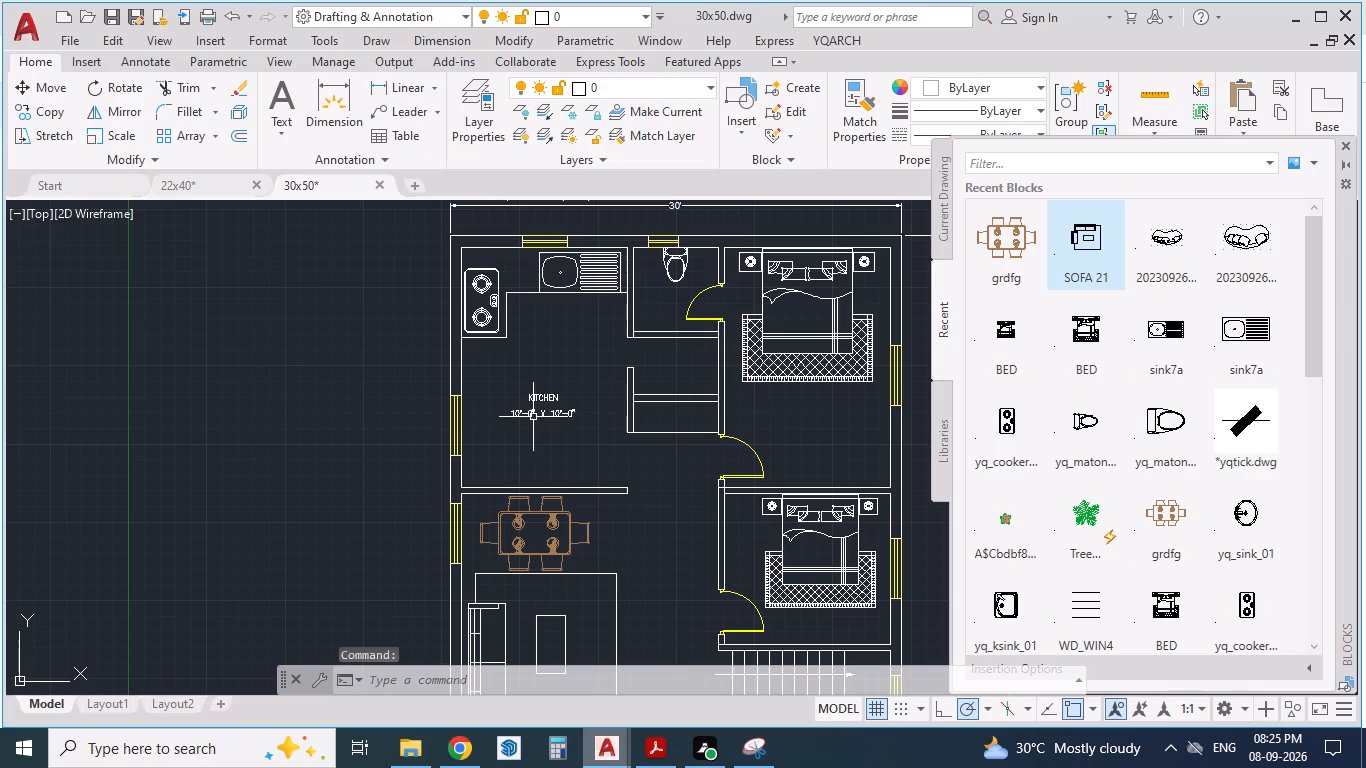
Set the size line of the kitchen label in the 30x50 plan to 11'-0" X 16'-0".
{"action": "triple_click", "coordinate": [533, 418]}
{"action": "scroll", "coordinate": [533, 418], "scroll_direction": "up", "scroll_amount": 4}
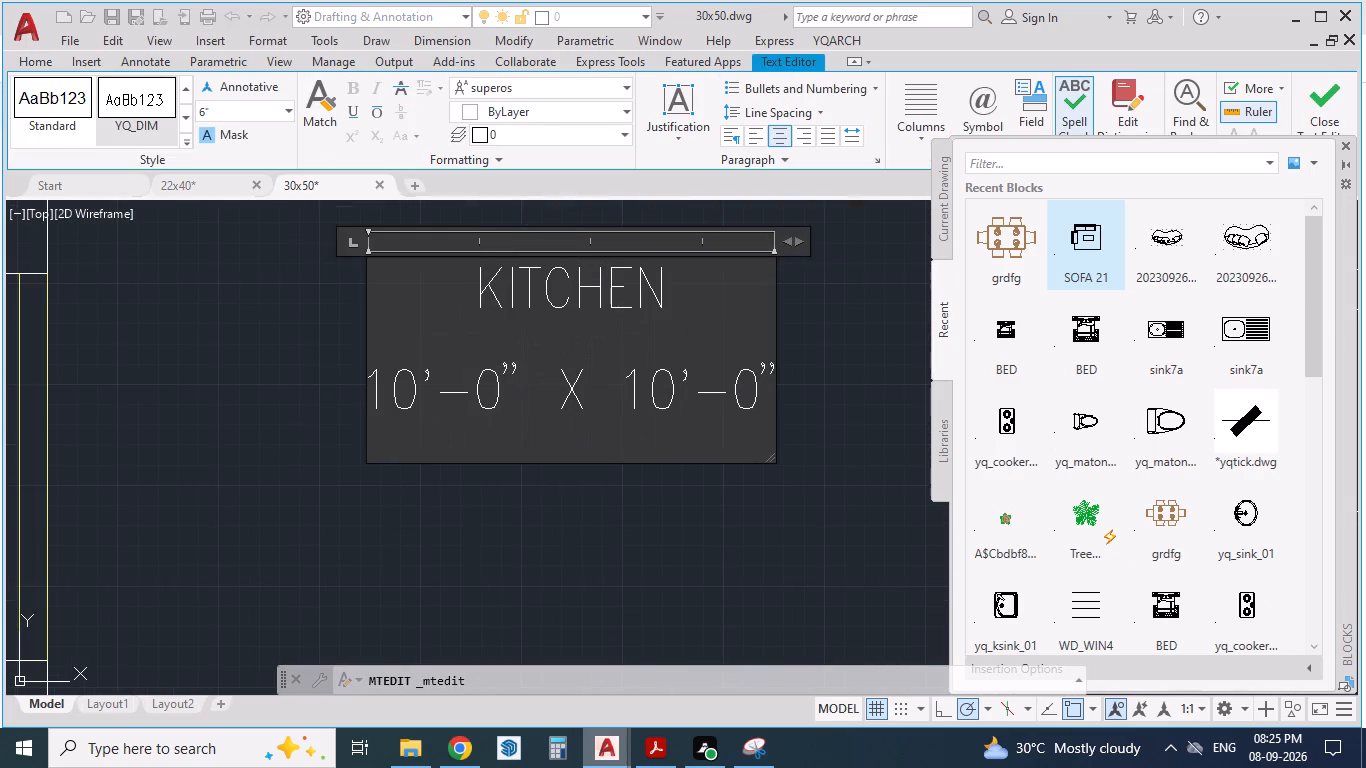
{"action": "left_click", "coordinate": [425, 387]}
{"action": "key", "text": "BackSpace"}
{"action": "key", "text": "1"}
{"action": "left_click", "coordinate": [673, 398]}
{"action": "key", "text": "BackSpace"}
{"action": "key", "text": "6"}
{"action": "left_click", "coordinate": [533, 527]}
{"action": "scroll", "coordinate": [497, 433], "scroll_direction": "down", "scroll_amount": 3}
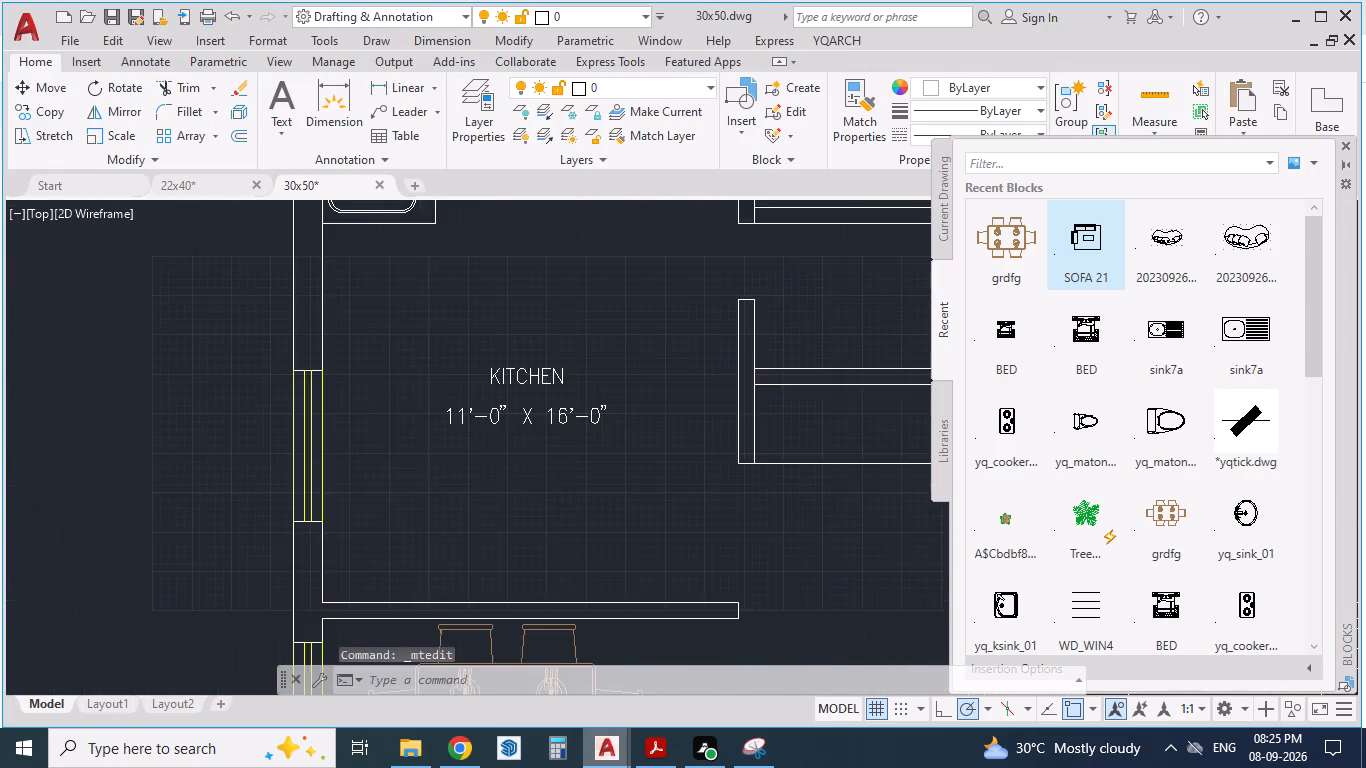
Extend the kitchen label's room name to read KITCHEN&DIN.
{"action": "scroll", "coordinate": [497, 433], "scroll_direction": "down", "scroll_amount": 1}
{"action": "scroll", "coordinate": [516, 403], "scroll_direction": "up", "scroll_amount": 2}
{"action": "double_click", "coordinate": [513, 415]}
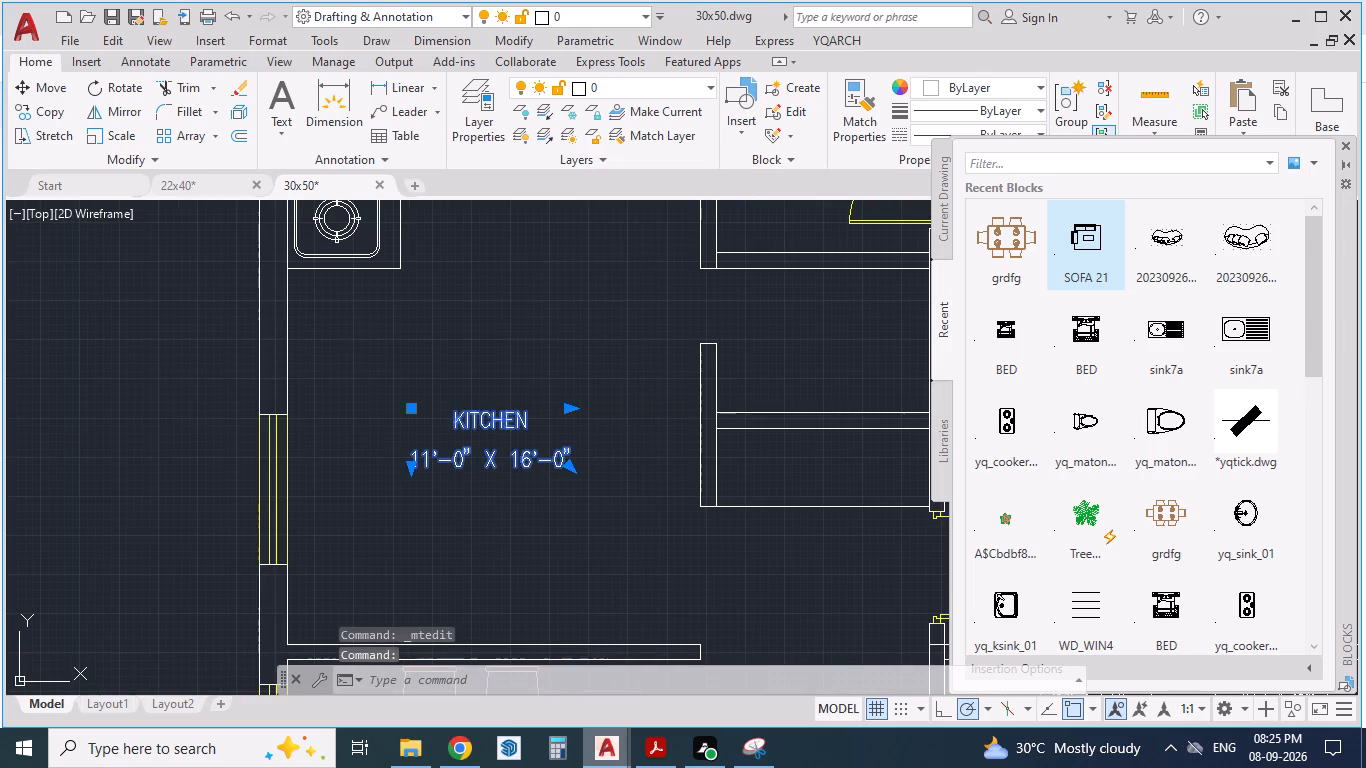
{"action": "left_click", "coordinate": [530, 424]}
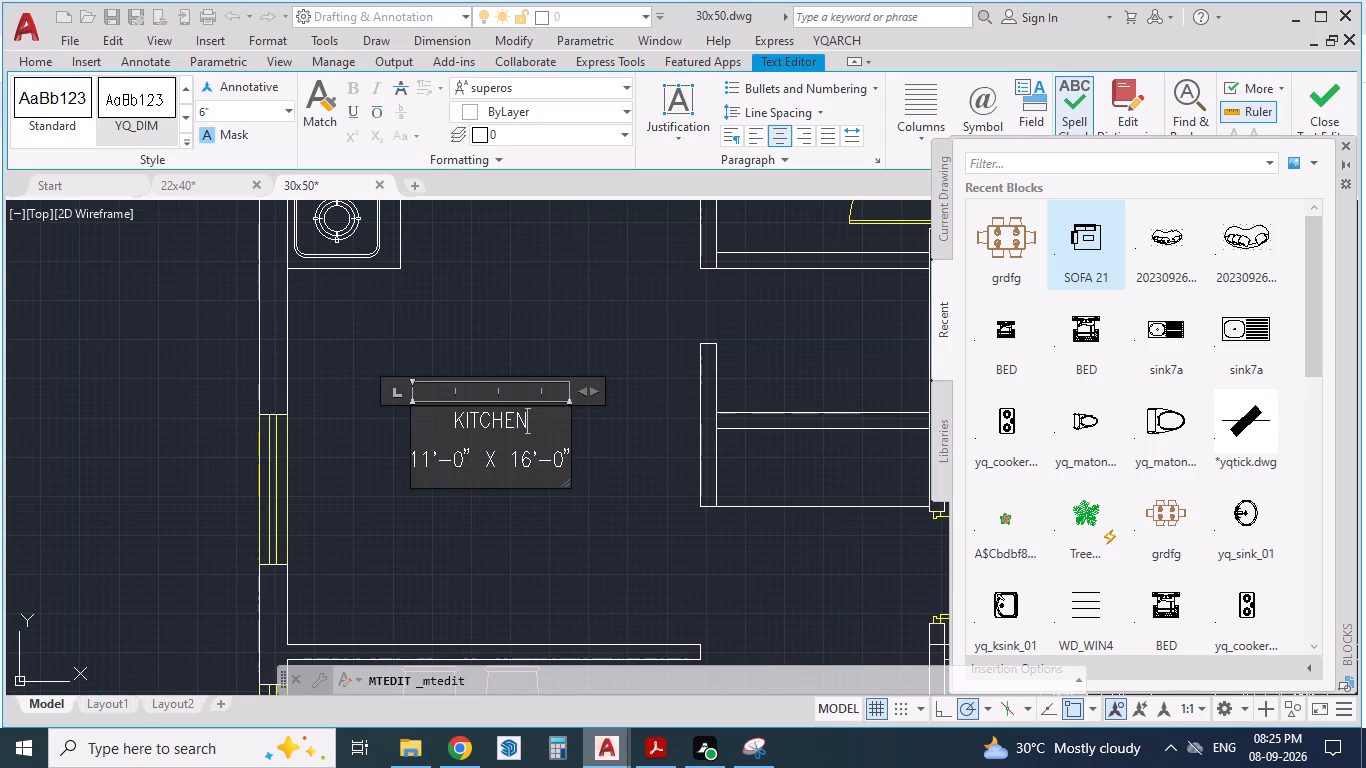
{"action": "key", "text": "shift+ampersand"}
{"action": "type", "text": "DIN"}
{"action": "left_click", "coordinate": [618, 495]}
{"action": "scroll", "coordinate": [412, 415], "scroll_direction": "down", "scroll_amount": 2}
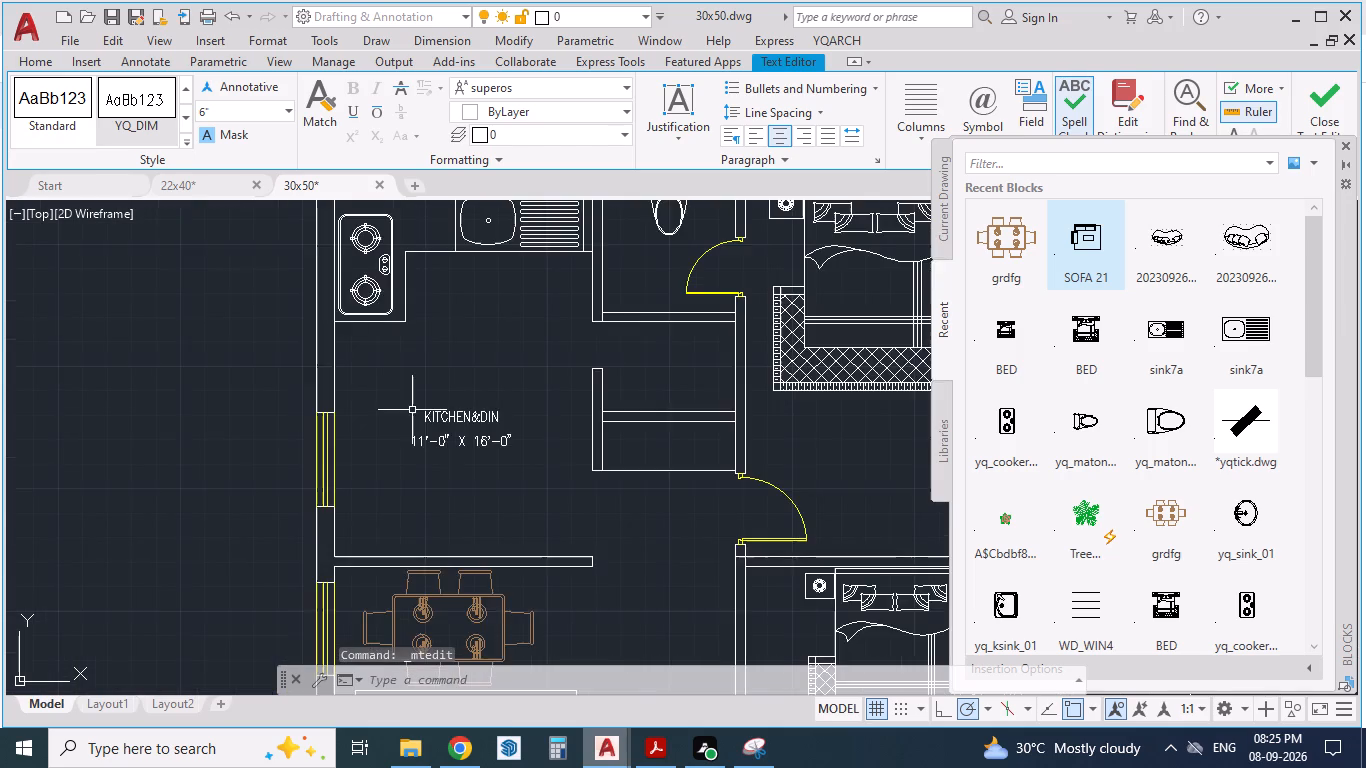
Copy the BEDROOM room label from the 22x40 drawing into the upper bedroom of the 30x50 plan, below the bed.
{"action": "scroll", "coordinate": [412, 410], "scroll_direction": "down", "scroll_amount": 1}
{"action": "key", "text": "alt+Tab"}
{"action": "key", "text": "alt+Tab"}
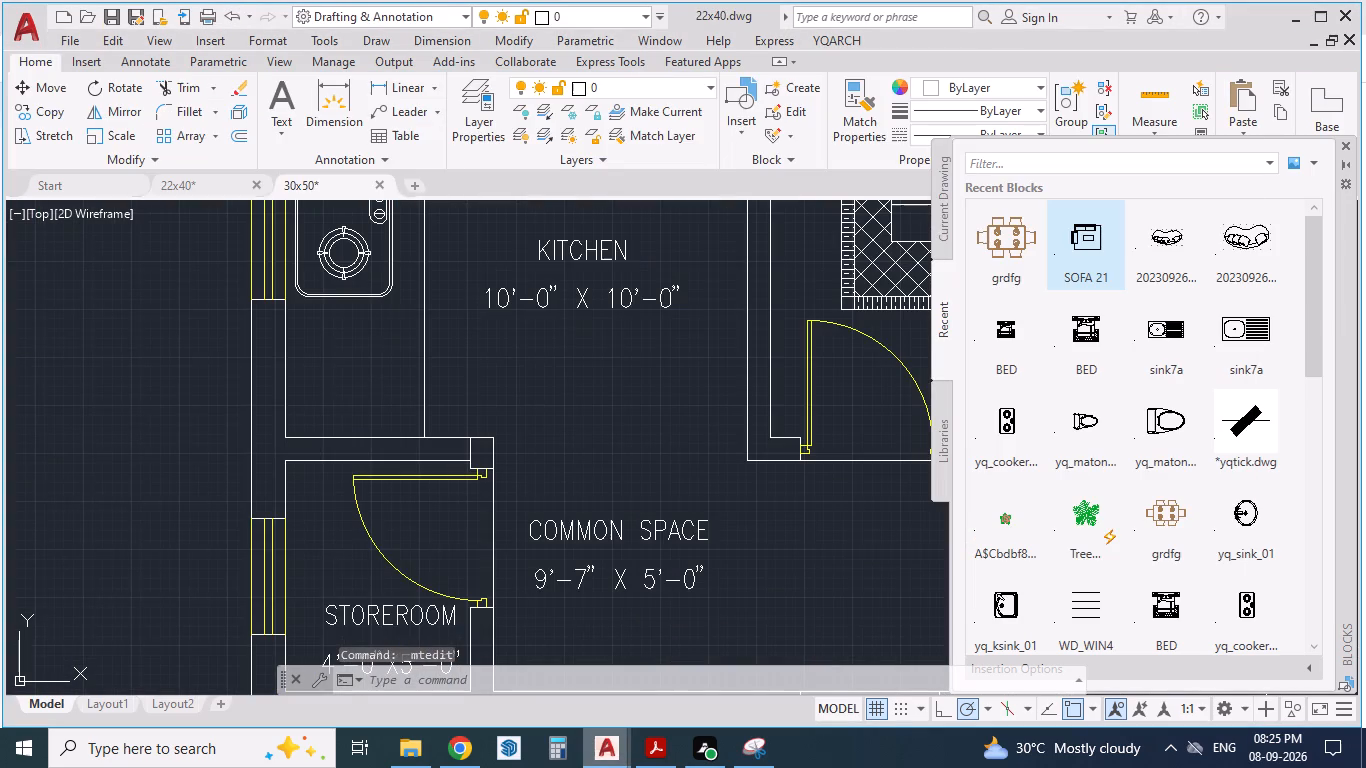
{"action": "scroll", "coordinate": [467, 484], "scroll_direction": "down", "scroll_amount": 3}
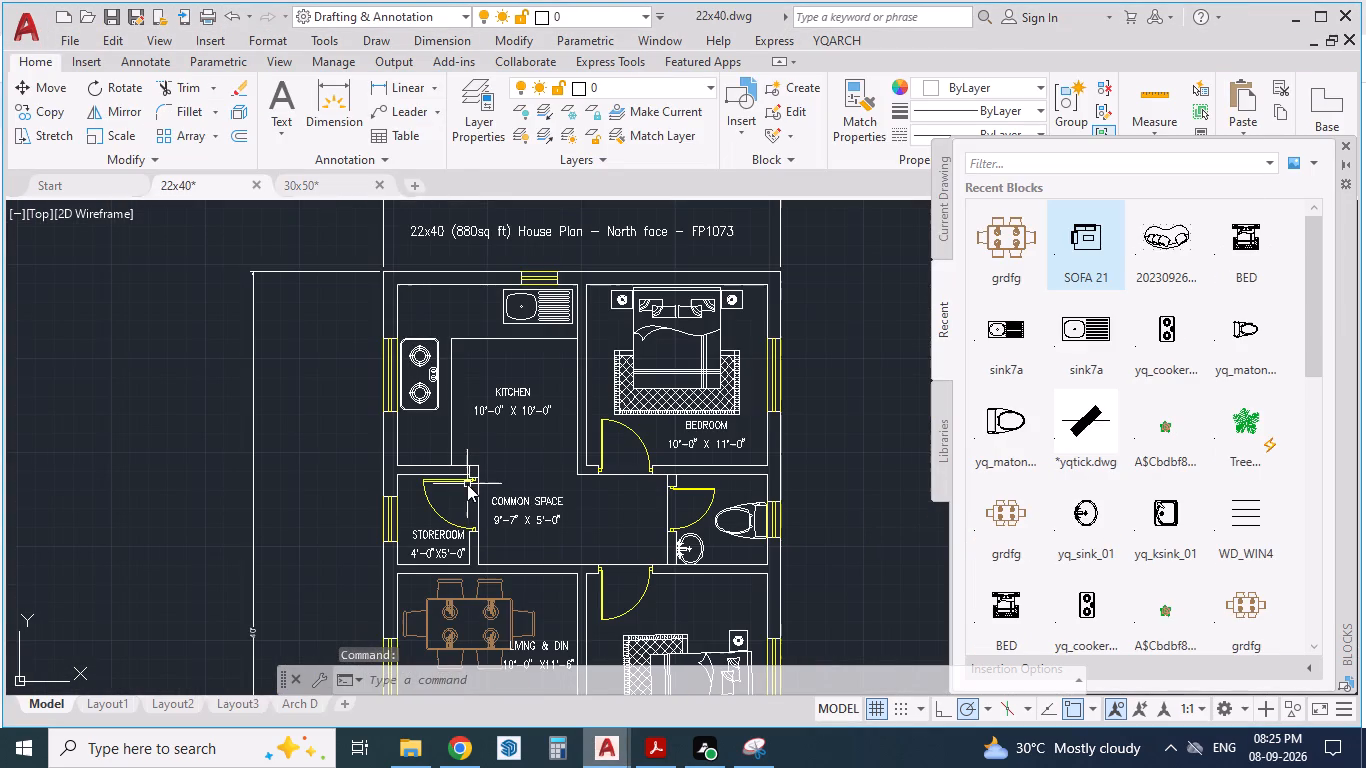
{"action": "left_click", "coordinate": [716, 426]}
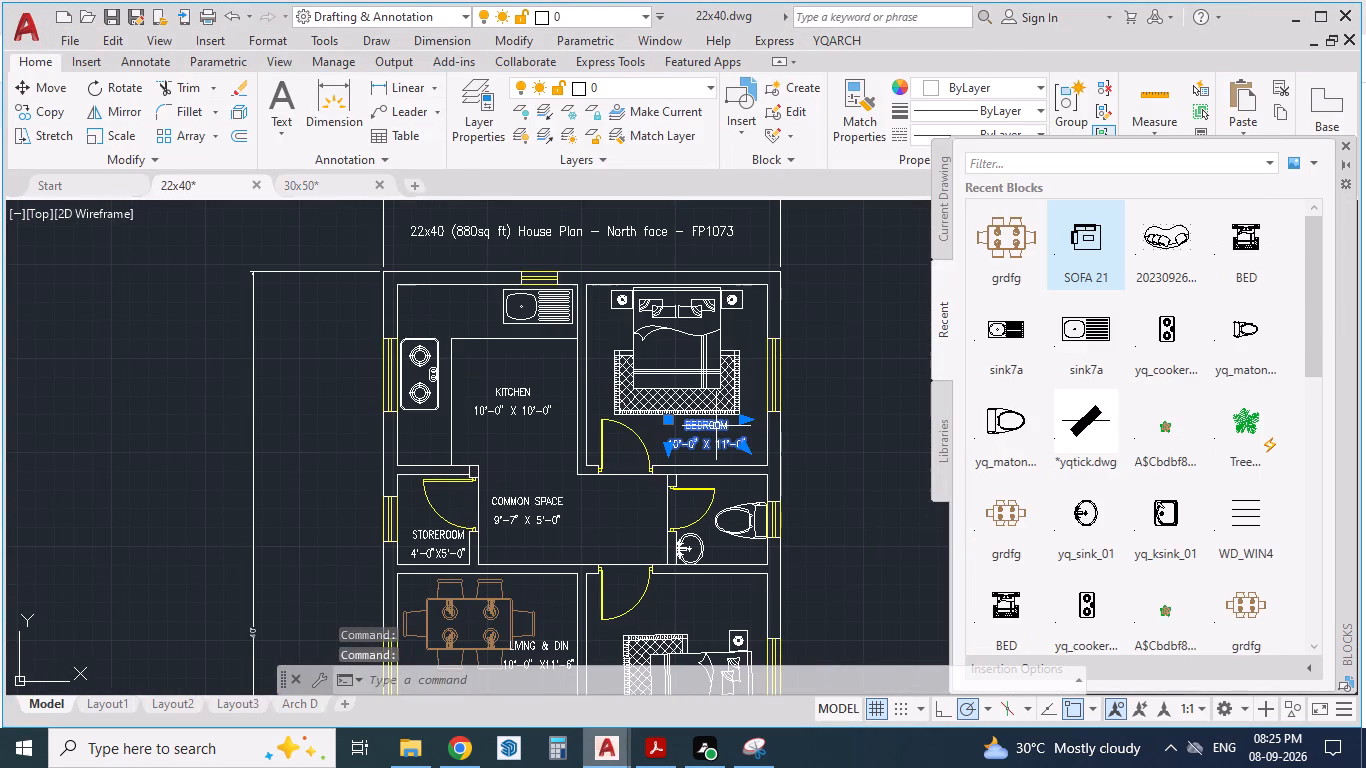
{"action": "key", "text": "ctrl+c"}
{"action": "left_click", "coordinate": [307, 180]}
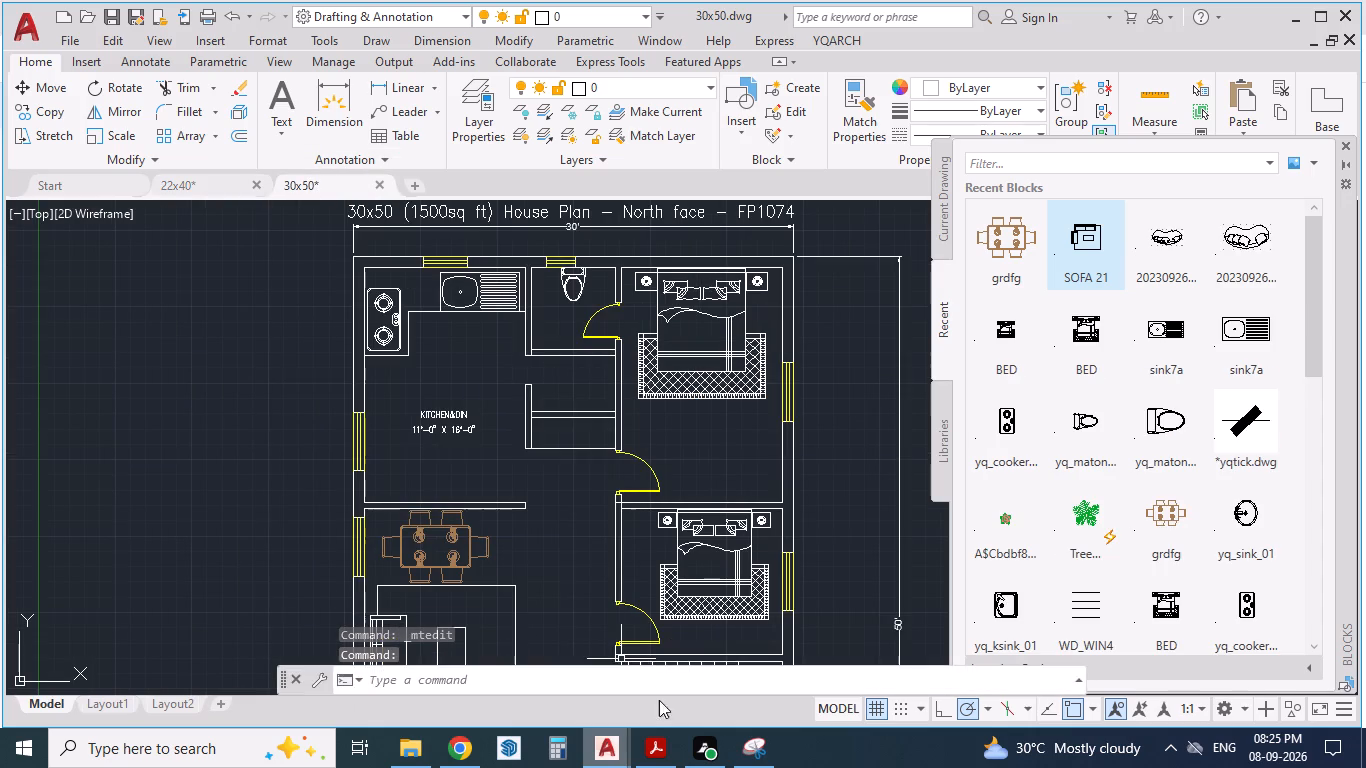
{"action": "left_click", "coordinate": [651, 760]}
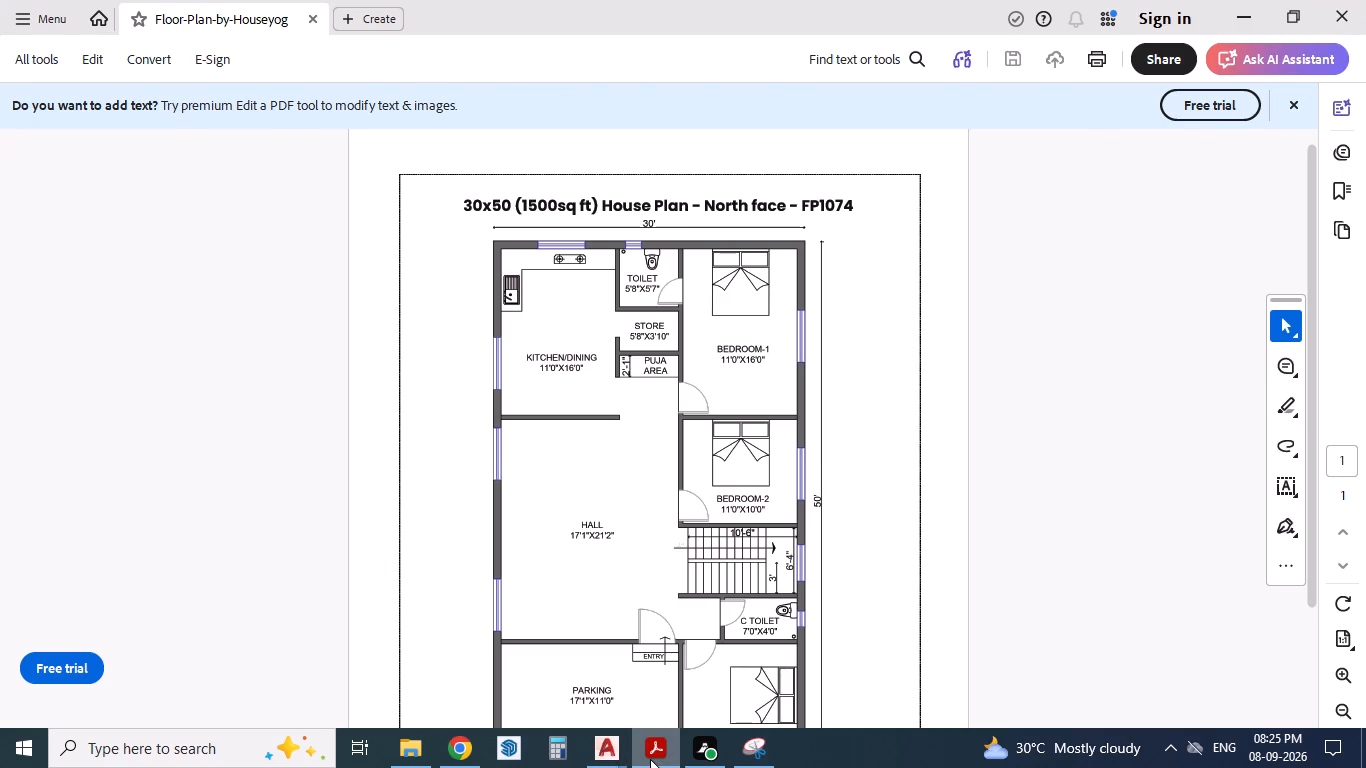
{"action": "left_click", "coordinate": [650, 759]}
{"action": "key", "text": "ctrl+v"}
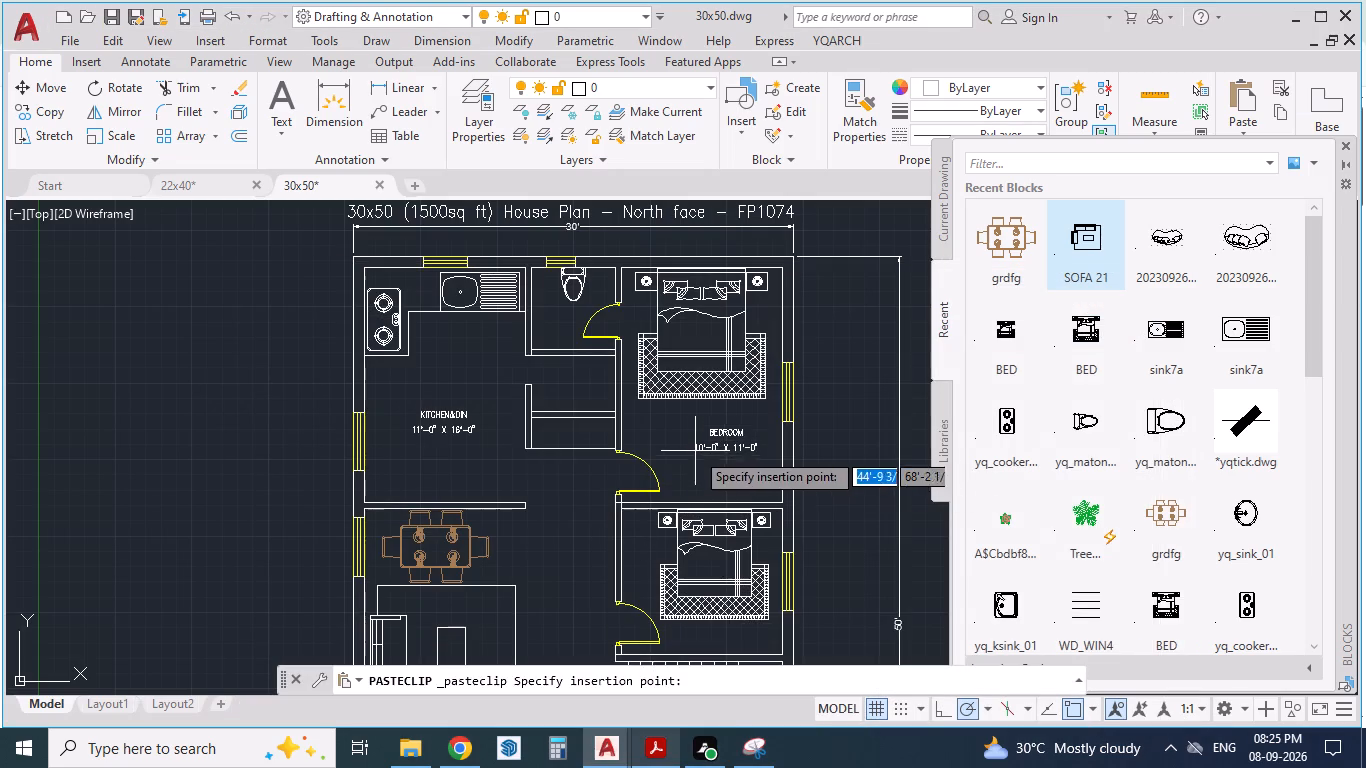
{"action": "left_click", "coordinate": [682, 443]}
Set the size line of the upper bedroom's label to 11'-0" X 16'-0", following BEDROOM-1 in the reference PDF.
{"action": "key", "text": "alt+Tab"}
{"action": "key", "text": "alt+Tab"}
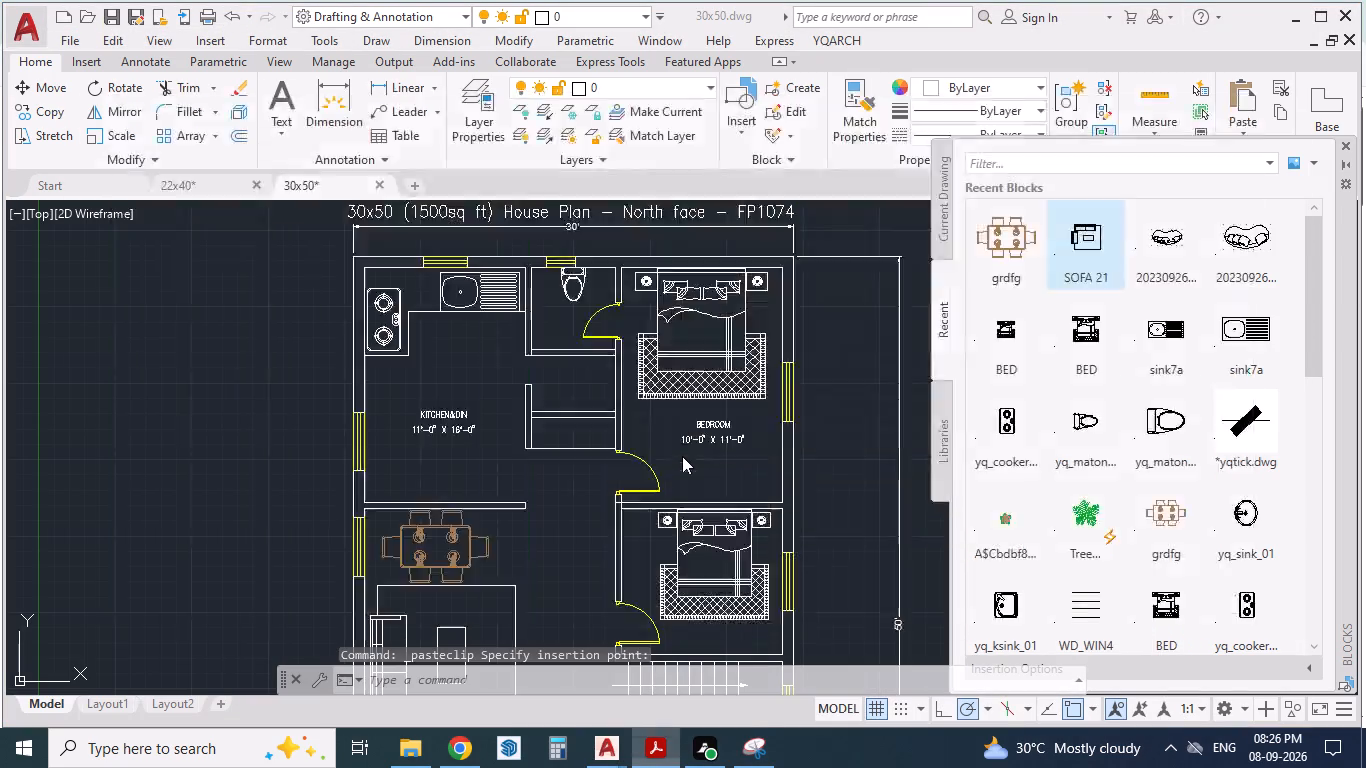
{"action": "scroll", "coordinate": [738, 403], "scroll_direction": "up", "scroll_amount": 2, "text": "ctrl"}
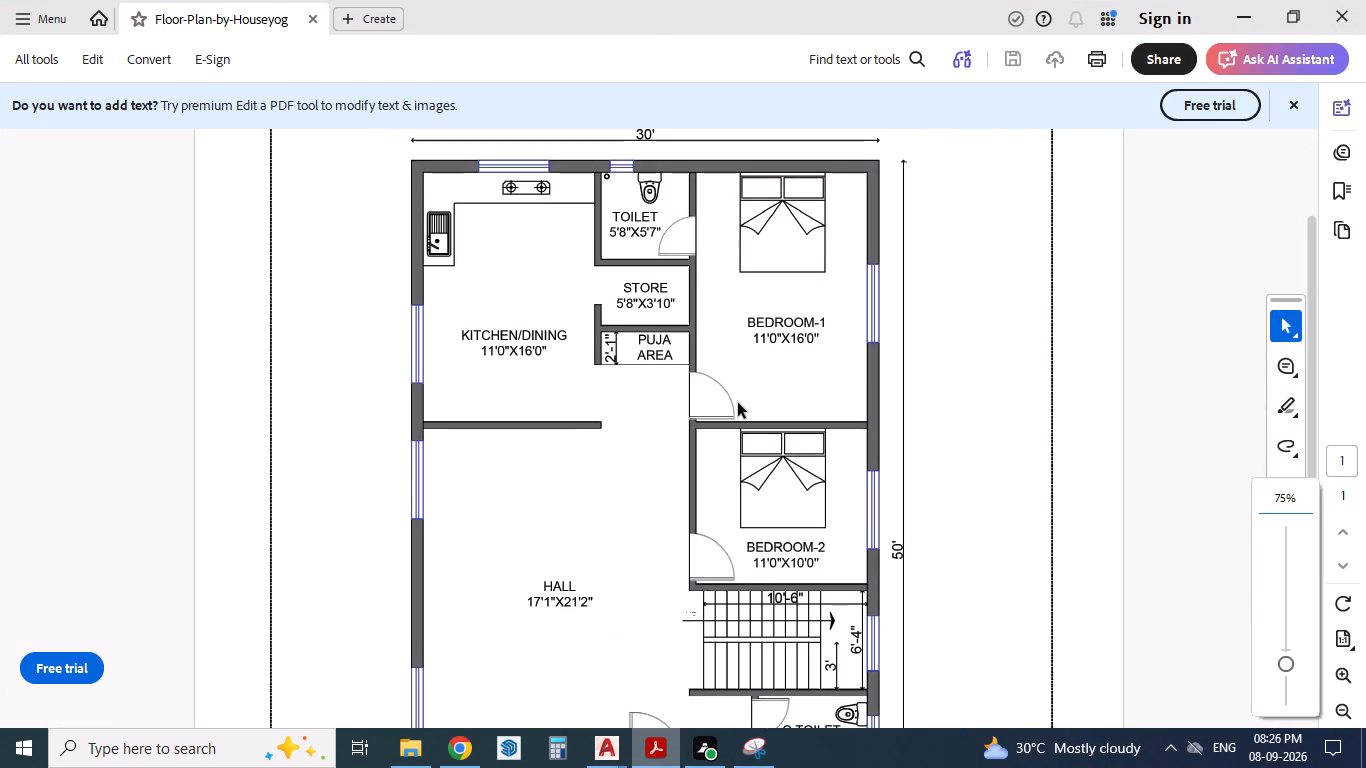
{"action": "key", "text": "alt+Tab"}
{"action": "scroll", "coordinate": [721, 431], "scroll_direction": "up", "scroll_amount": 2}
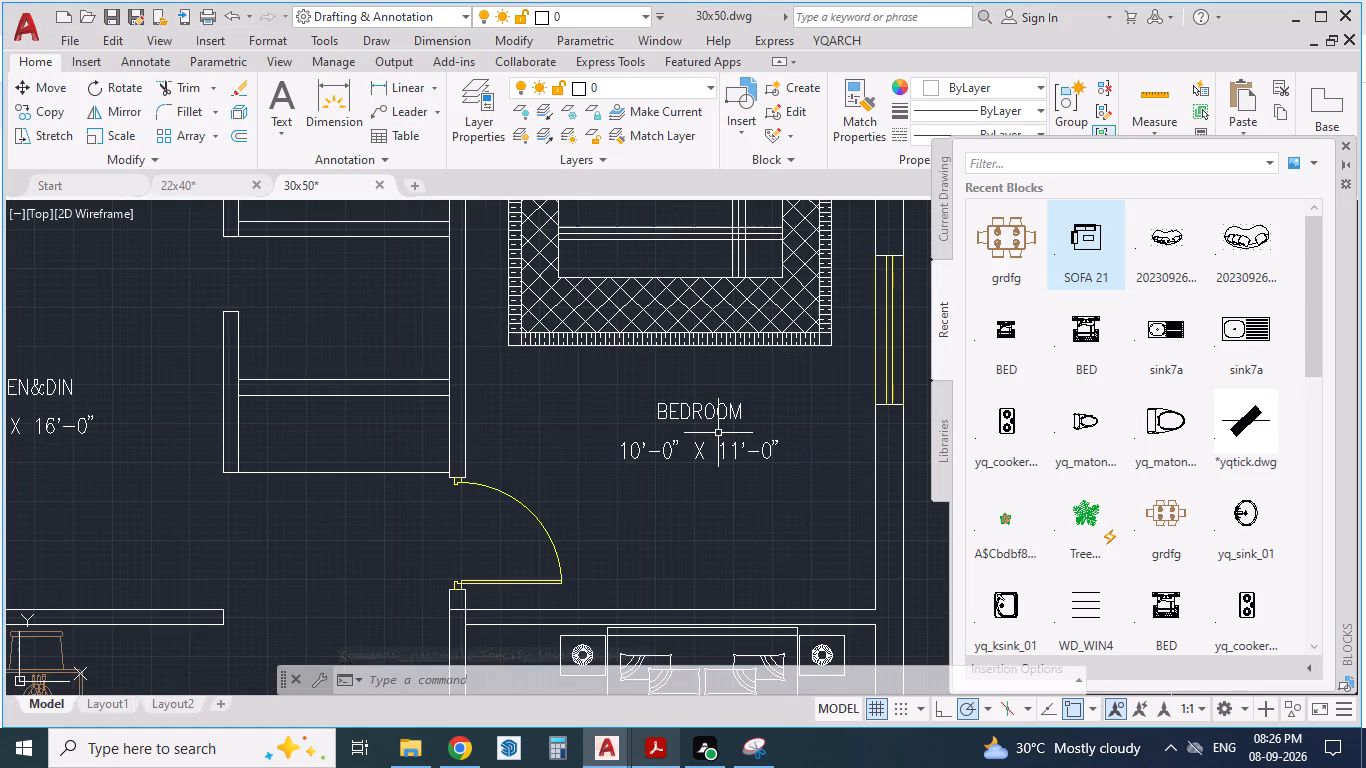
{"action": "triple_click", "coordinate": [671, 449]}
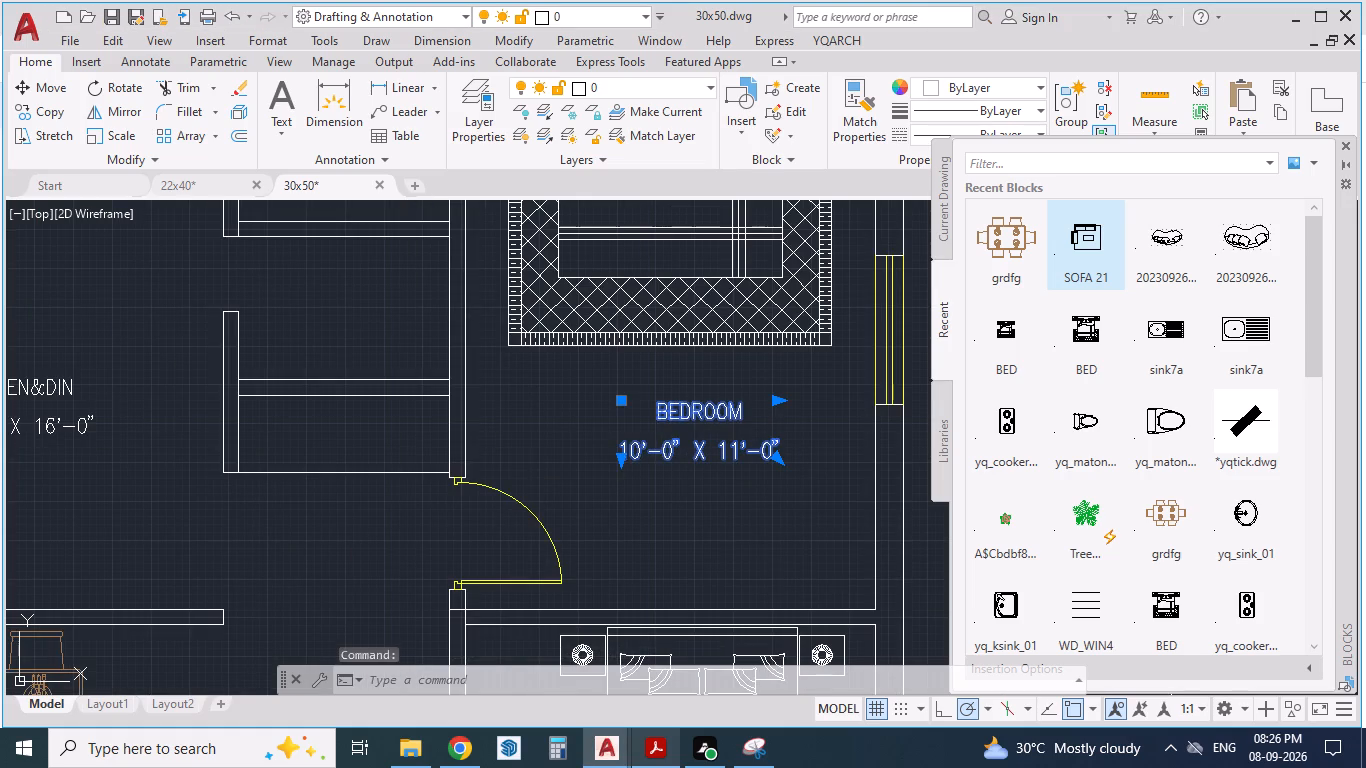
{"action": "left_click", "coordinate": [633, 450]}
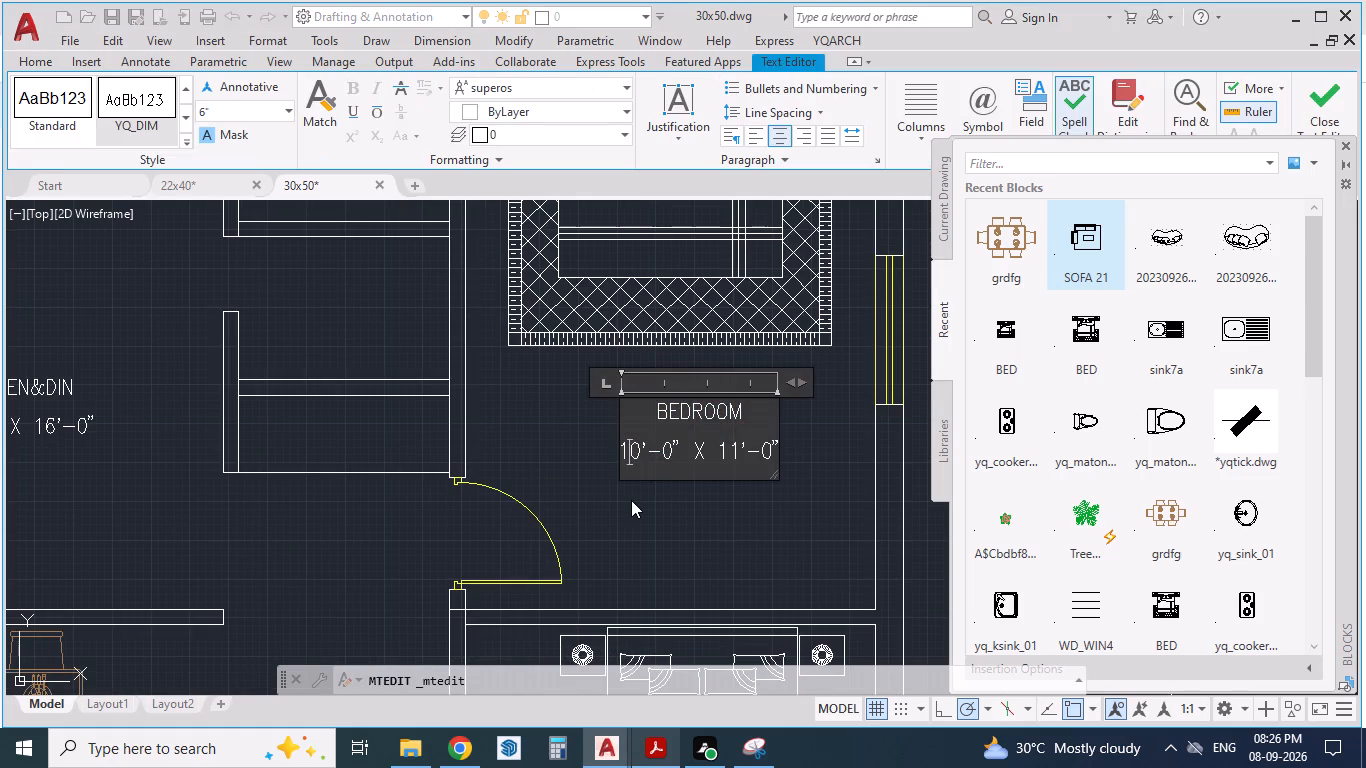
{"action": "key", "text": "Delete"}
{"action": "key", "text": "1"}
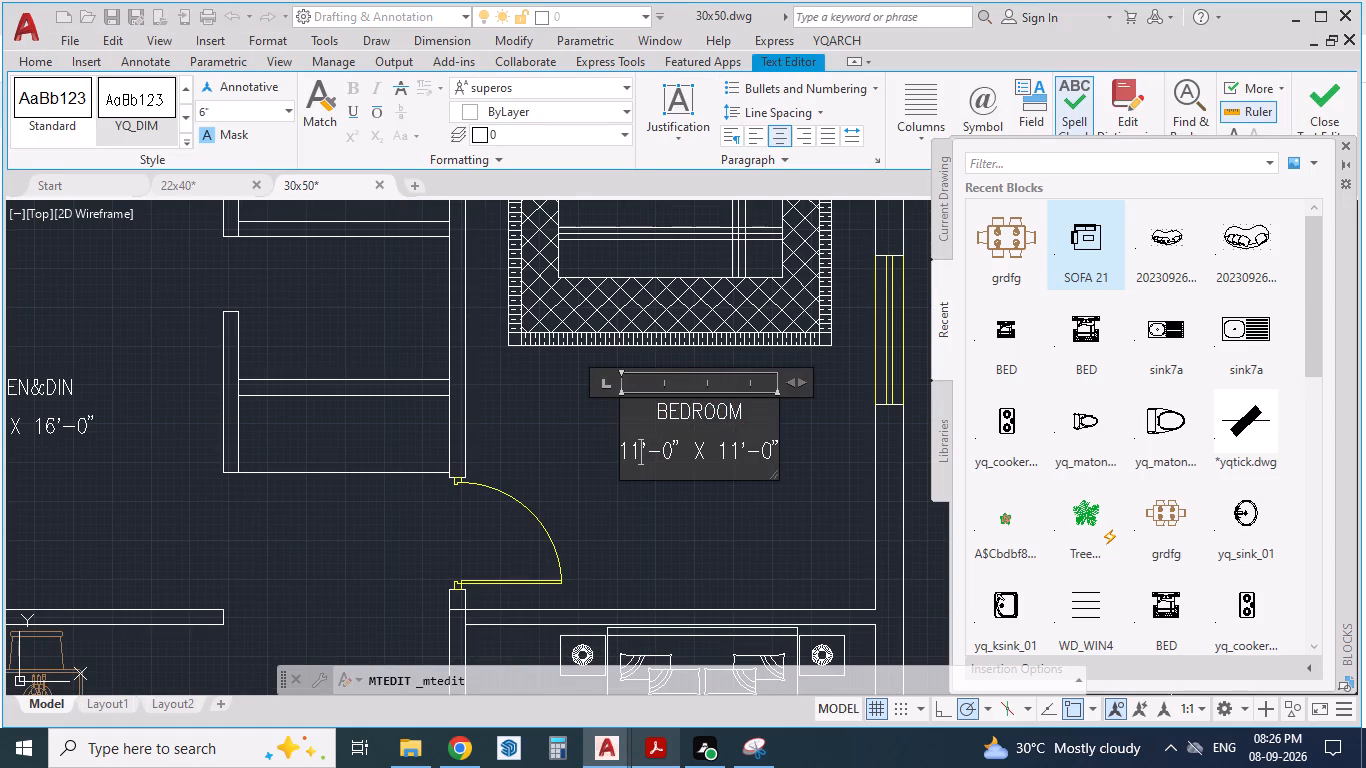
{"action": "left_click", "coordinate": [726, 449]}
{"action": "key", "text": "Delete"}
{"action": "key", "text": "6"}
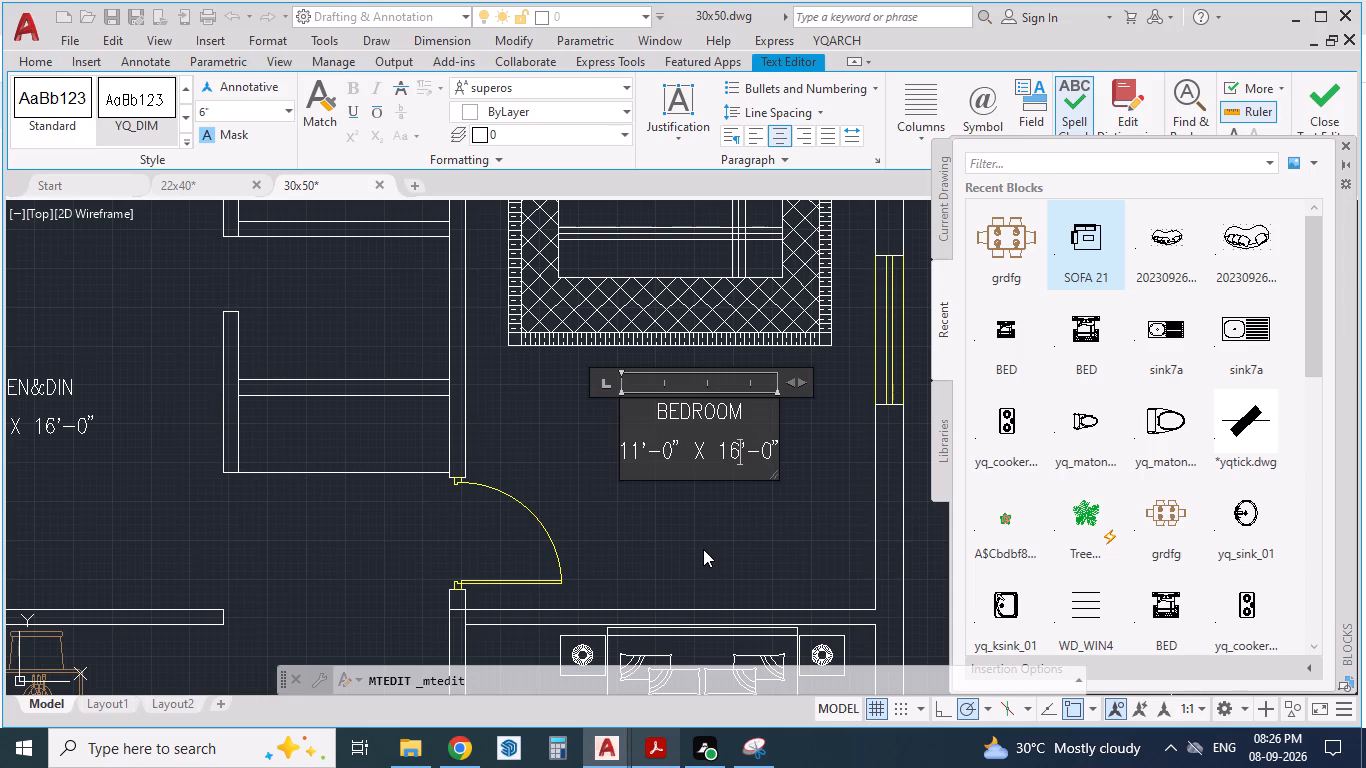
{"action": "left_click", "coordinate": [703, 564]}
Check BEDROOM-2 in the reference PDF and copy the upper bedroom's label into the middle bedroom, below the bed.
{"action": "key", "text": "alt+Tab"}
{"action": "key", "text": "alt+Tab"}
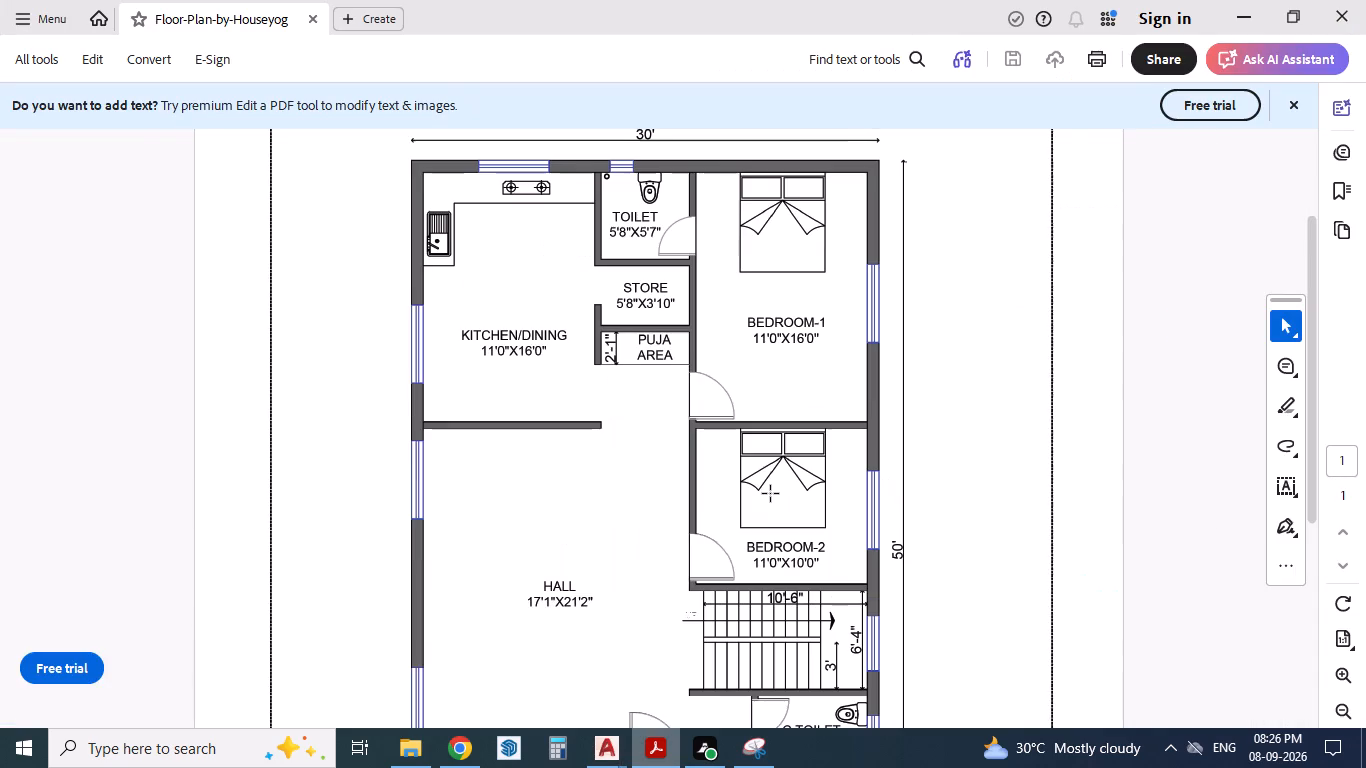
{"action": "scroll", "coordinate": [766, 463], "scroll_direction": "down", "scroll_amount": 1}
{"action": "key", "text": "alt+Tab"}
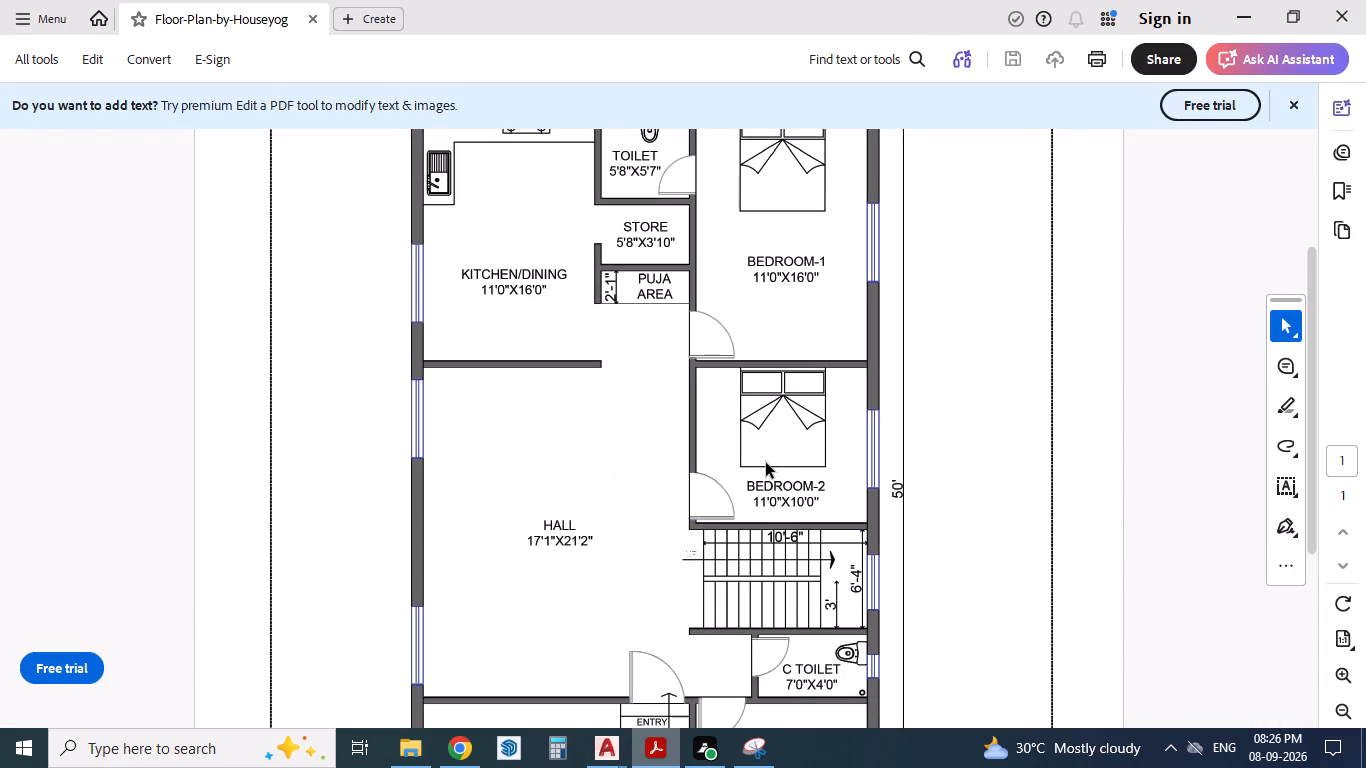
{"action": "left_click", "coordinate": [703, 416]}
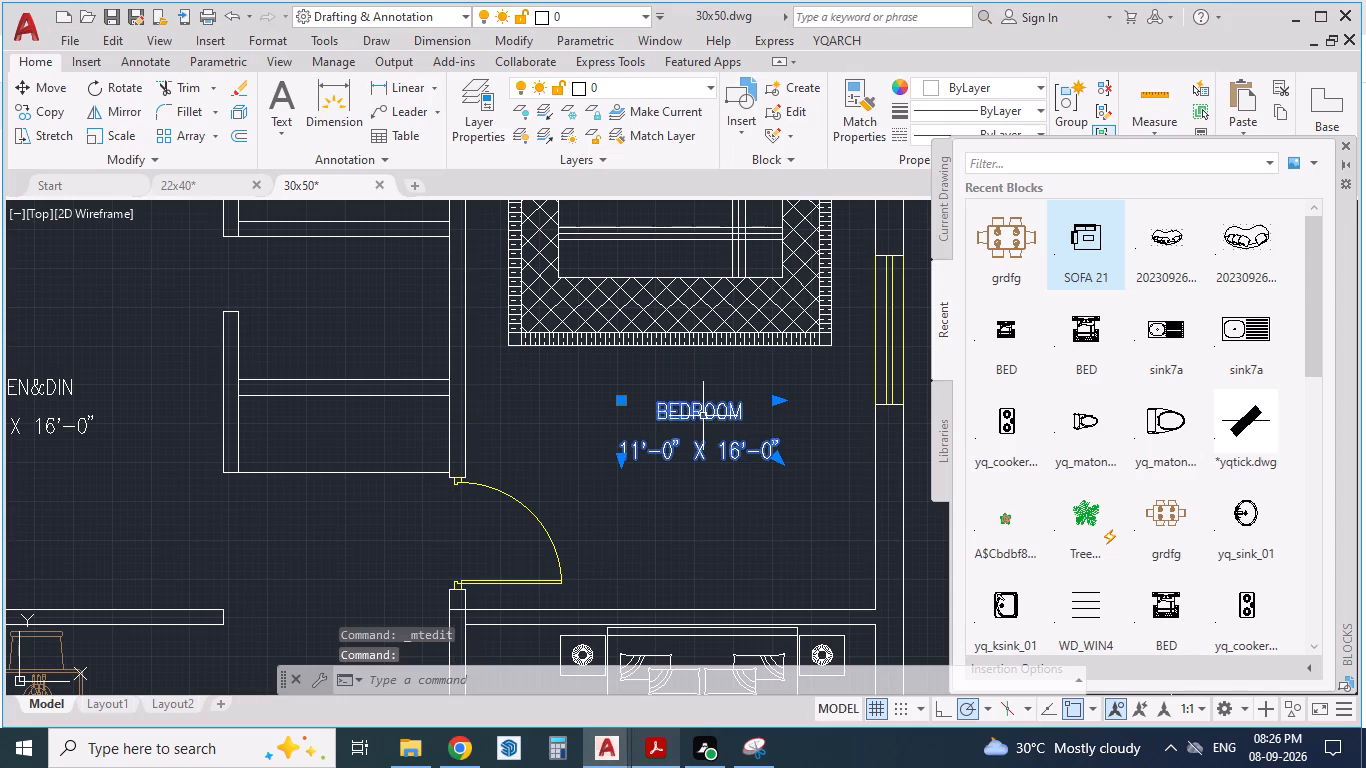
{"action": "key", "text": "ctrl+c"}
{"action": "scroll", "coordinate": [696, 394], "scroll_direction": "down", "scroll_amount": 3}
{"action": "scroll", "coordinate": [678, 534], "scroll_direction": "up", "scroll_amount": 4}
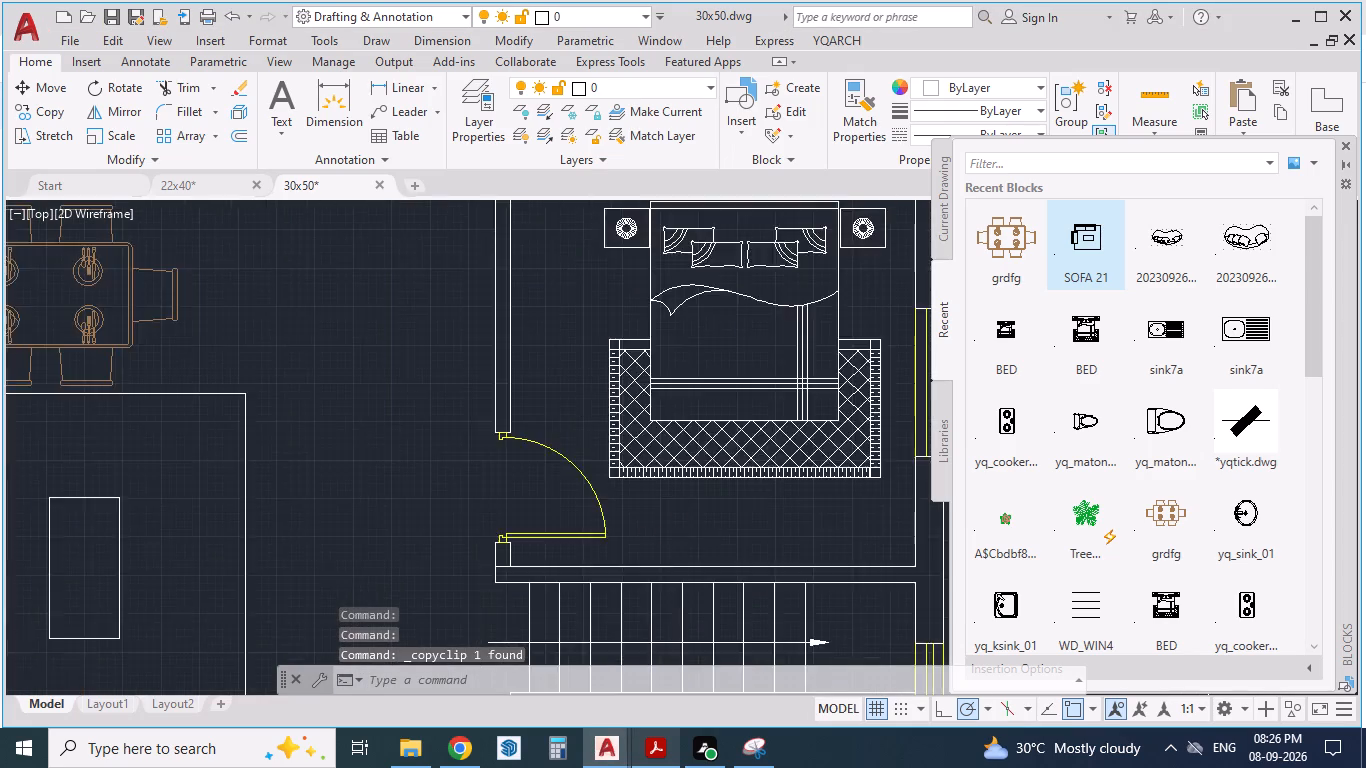
{"action": "scroll", "coordinate": [678, 534], "scroll_direction": "down", "scroll_amount": 1}
{"action": "left_click", "coordinate": [677, 535]}
{"action": "left_click", "coordinate": [677, 536], "text": "ctrl"}
{"action": "key", "text": "ctrl+v"}
{"action": "left_click", "coordinate": [673, 547]}
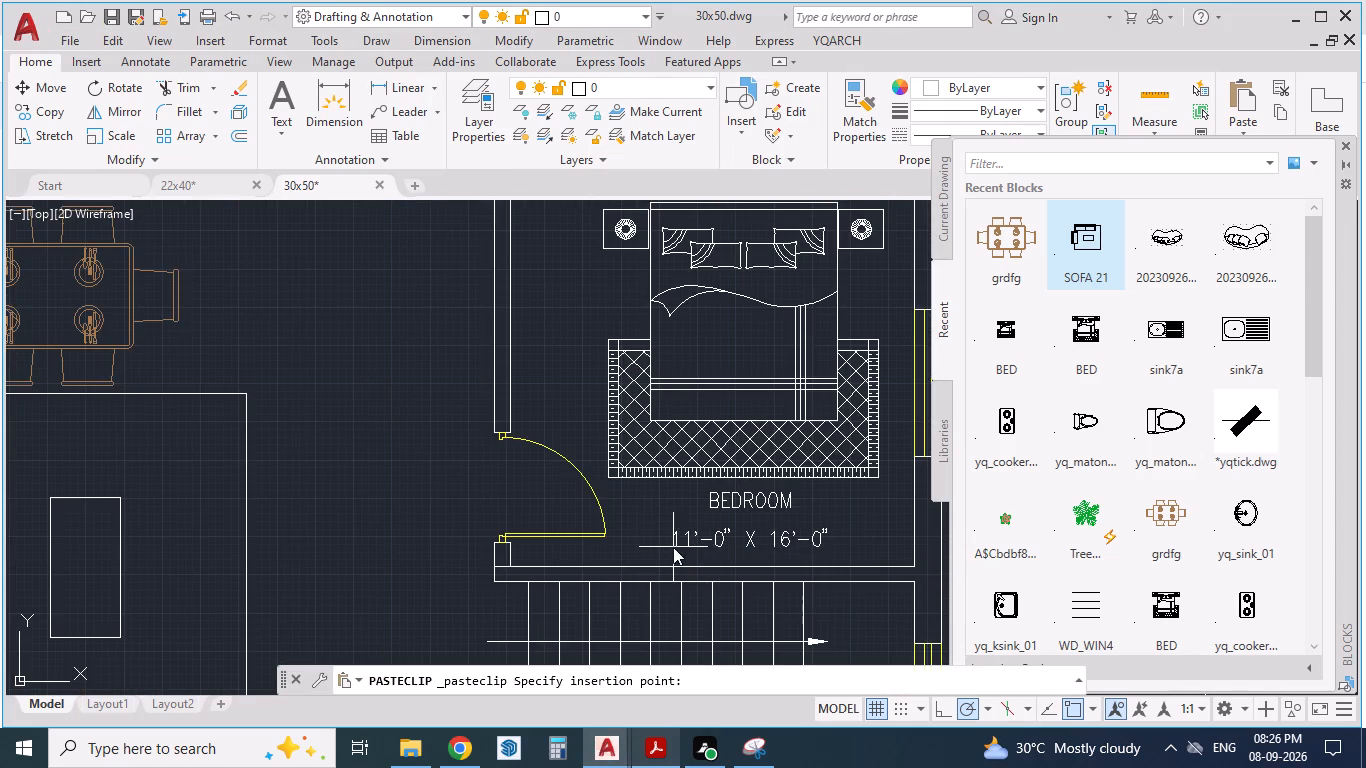
Set the size line of the middle bedroom's label to 11'-0" X 10'-0".
{"action": "double_click", "coordinate": [790, 546]}
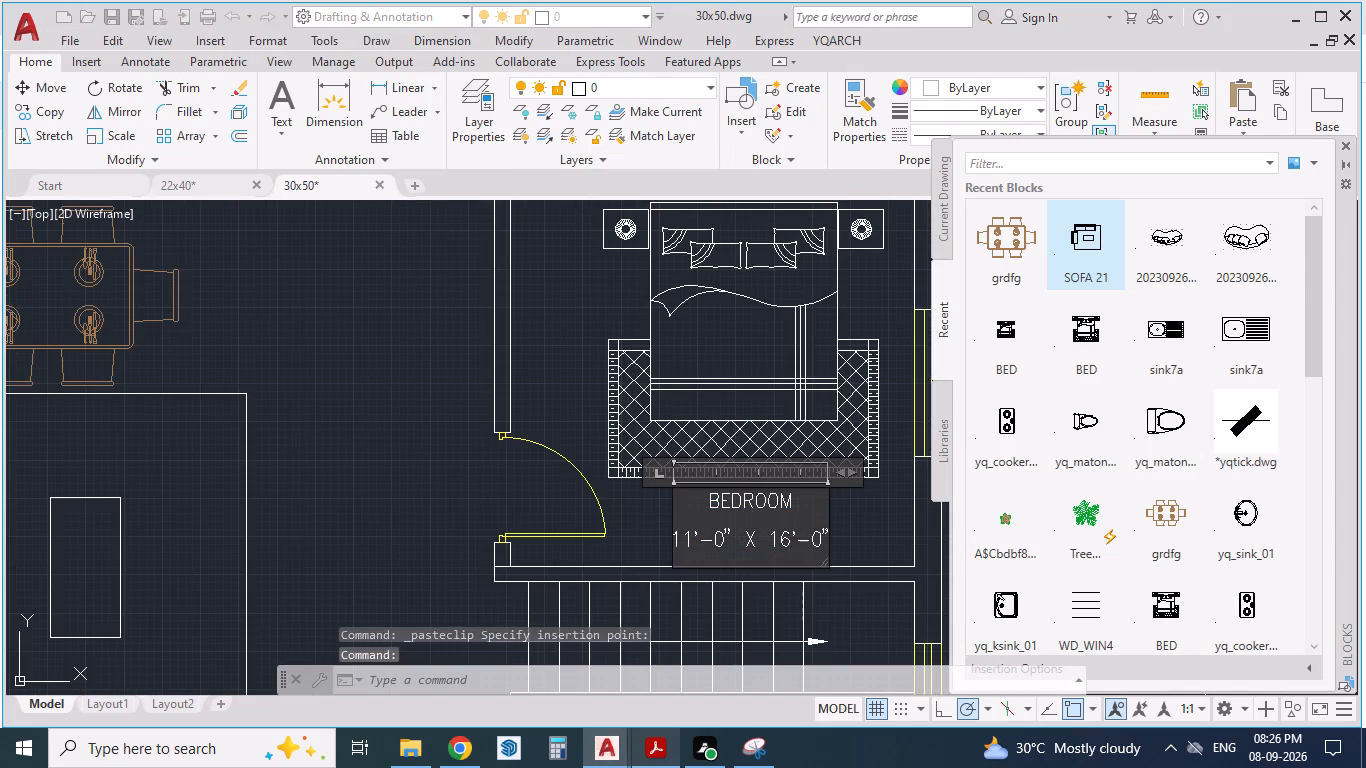
{"action": "left_click", "coordinate": [788, 546]}
{"action": "key", "text": "BackSpace"}
{"action": "key", "text": "0"}
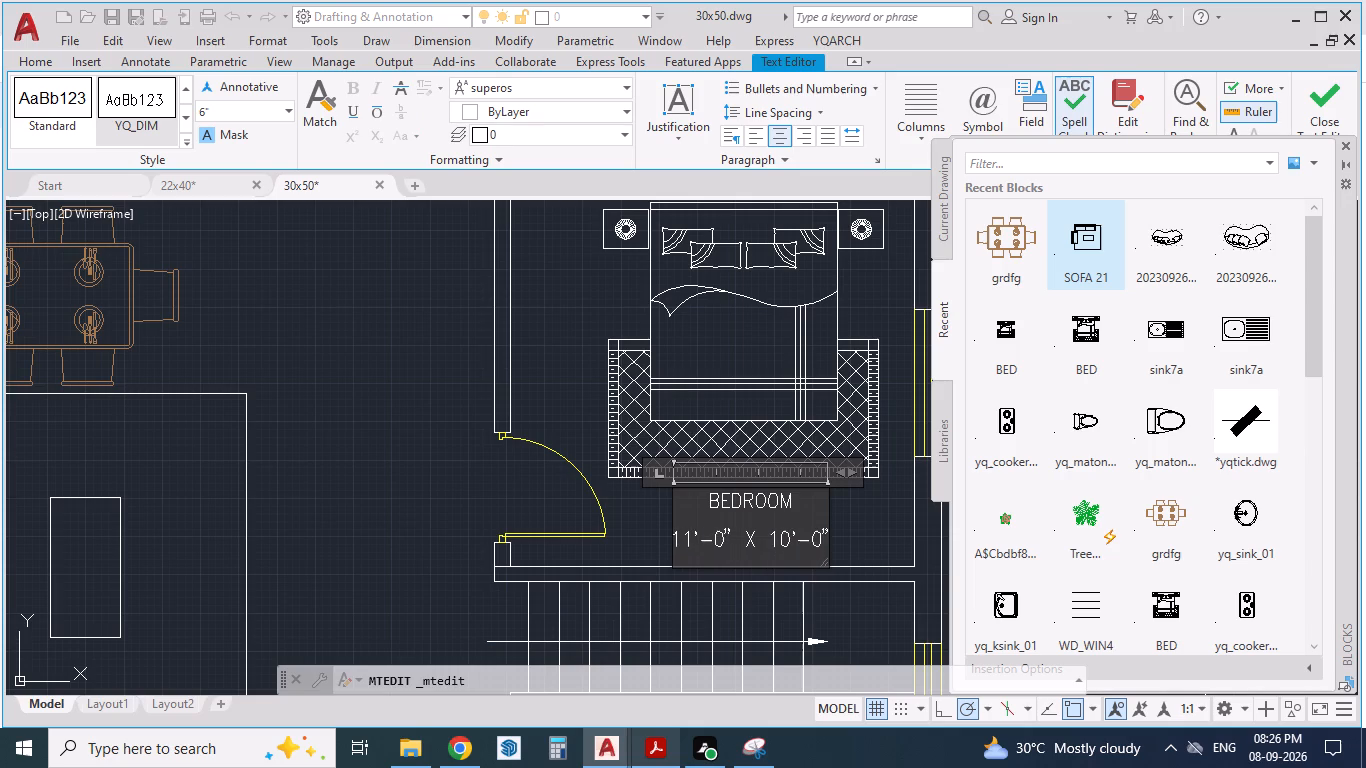
{"action": "left_click", "coordinate": [862, 530]}
Check the staircase dimensions in the reference PDF and add an aligned dimension for the stair's length across the upper flight.
{"action": "key", "text": "alt+Tab"}
{"action": "key", "text": "alt+Tab"}
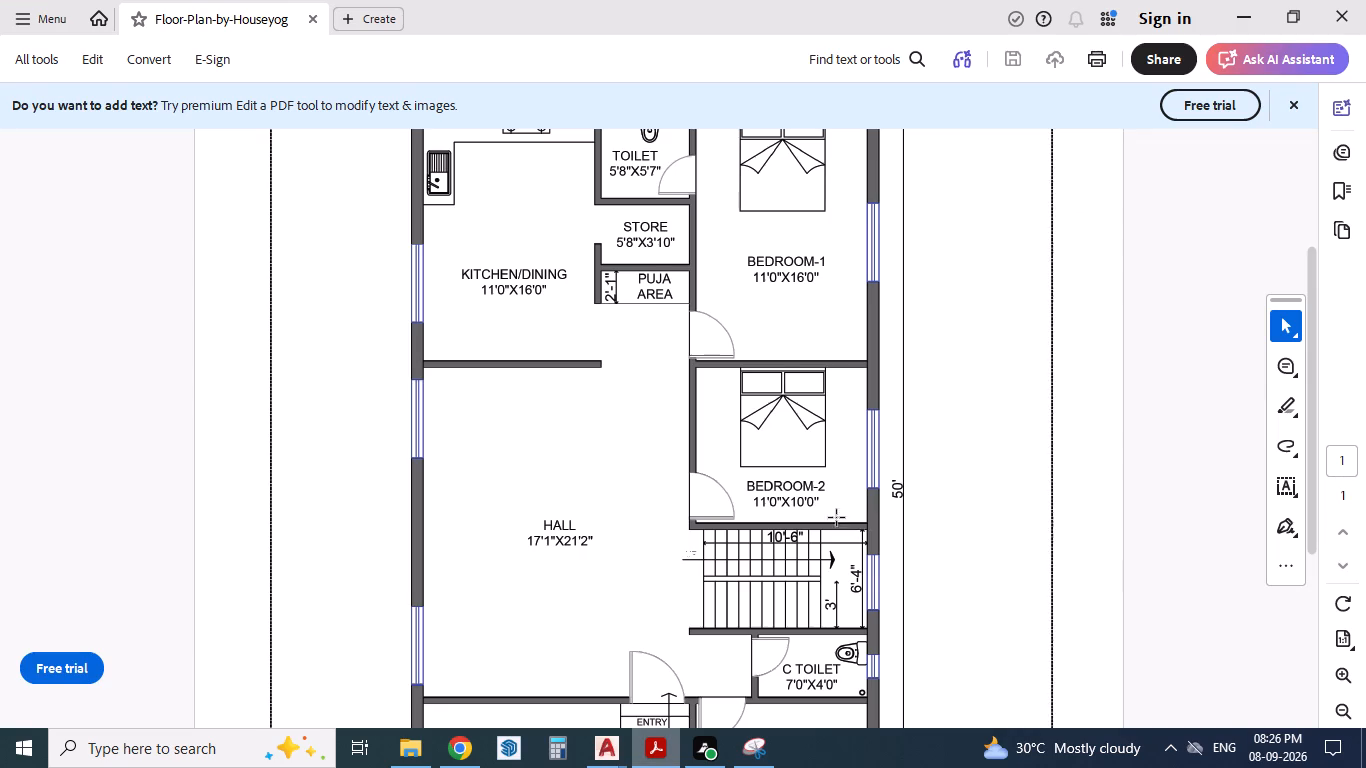
{"action": "scroll", "coordinate": [807, 471], "scroll_direction": "down", "scroll_amount": 3}
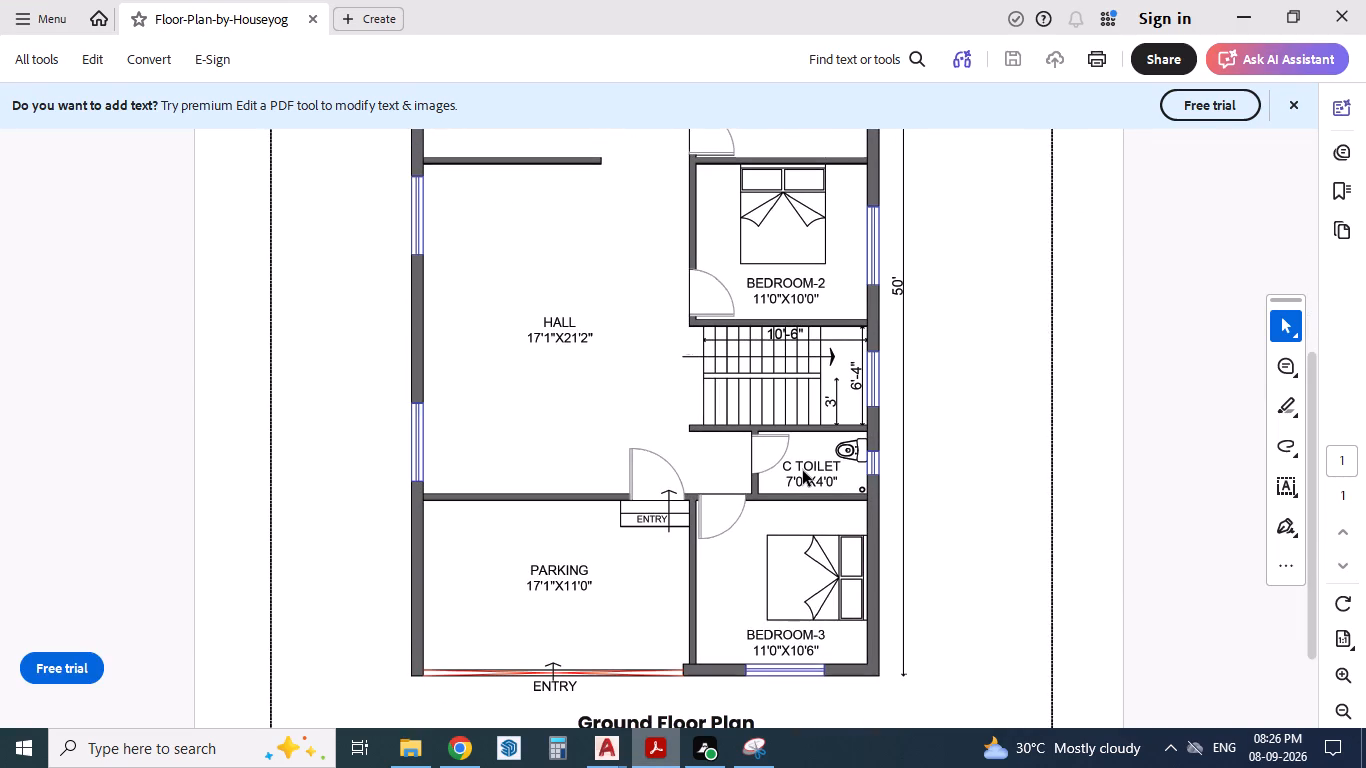
{"action": "key", "text": "alt+Tab"}
{"action": "scroll", "coordinate": [739, 366], "scroll_direction": "down", "scroll_amount": 2}
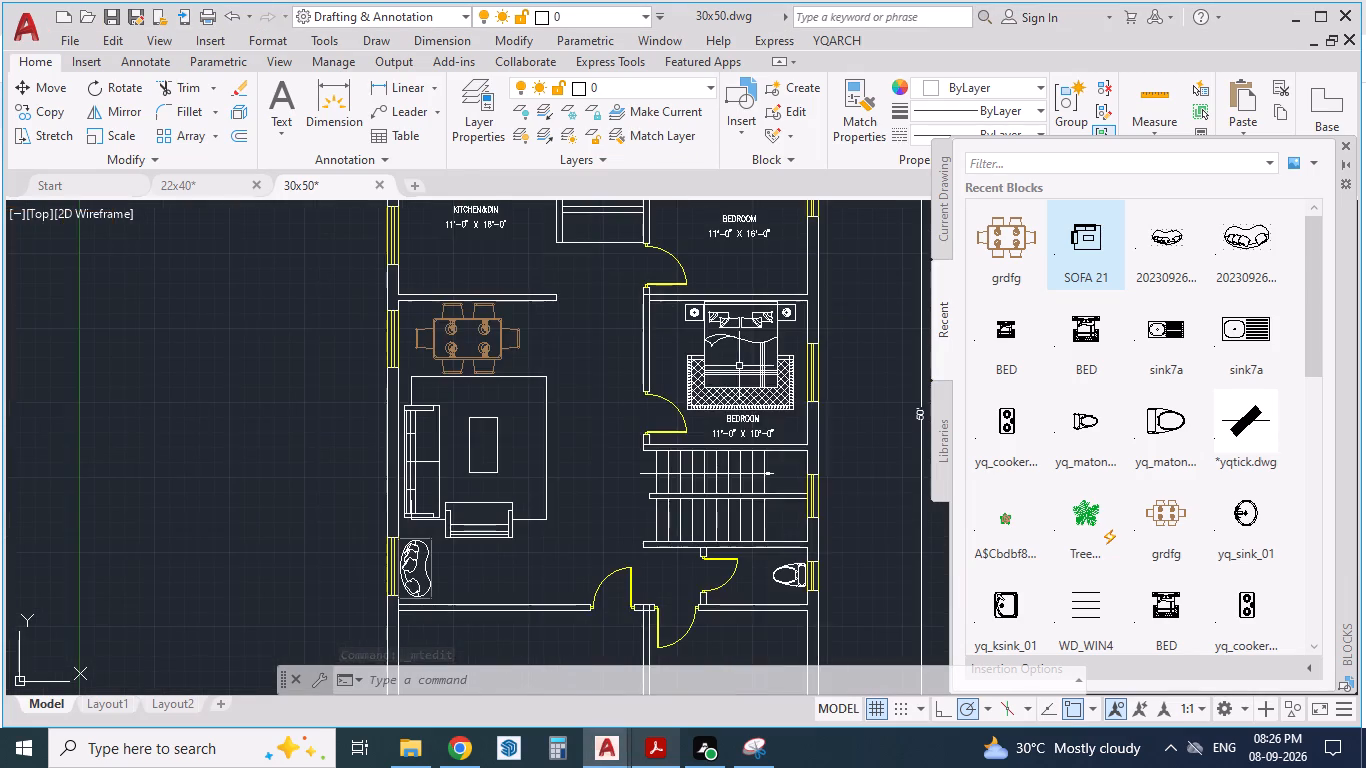
{"action": "scroll", "coordinate": [734, 498], "scroll_direction": "up", "scroll_amount": 2}
{"action": "type", "text": "DA"}
{"action": "key", "text": "Return"}
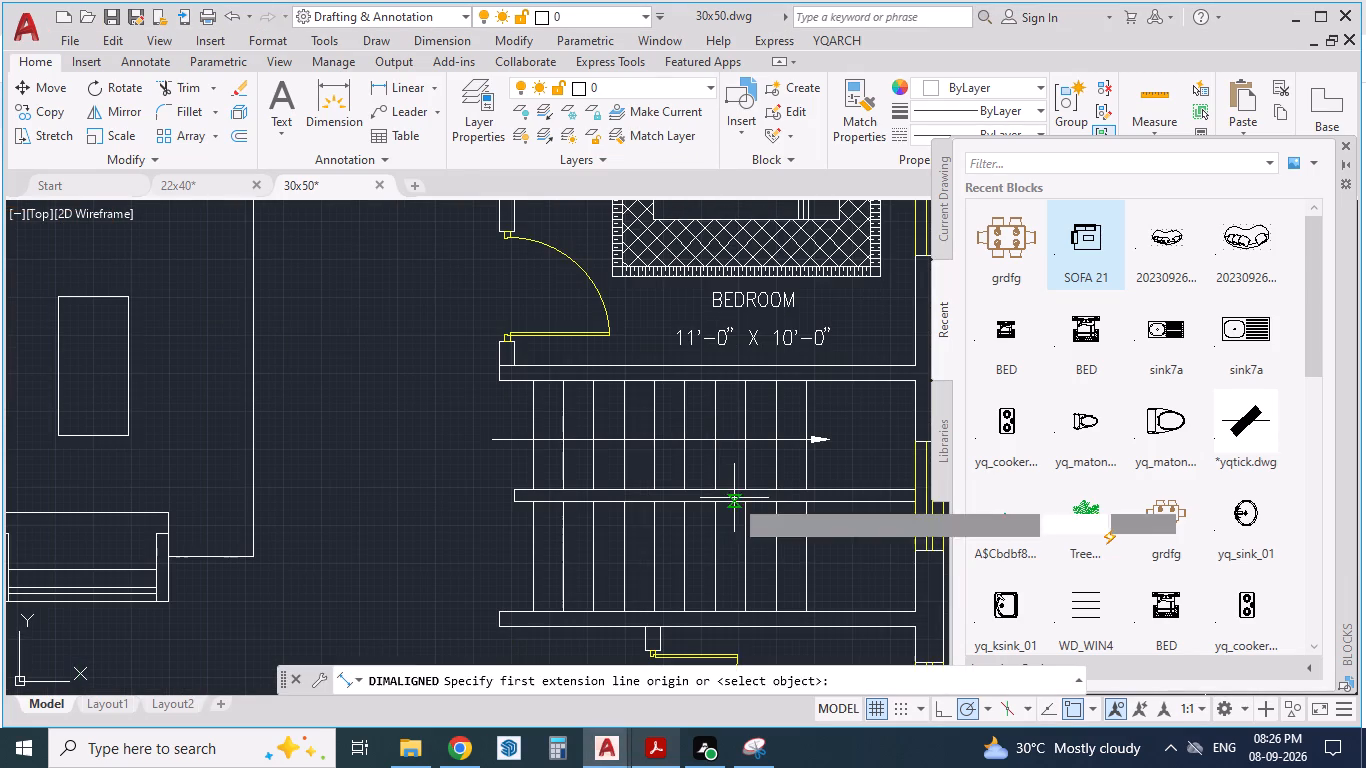
{"action": "left_click", "coordinate": [533, 415]}
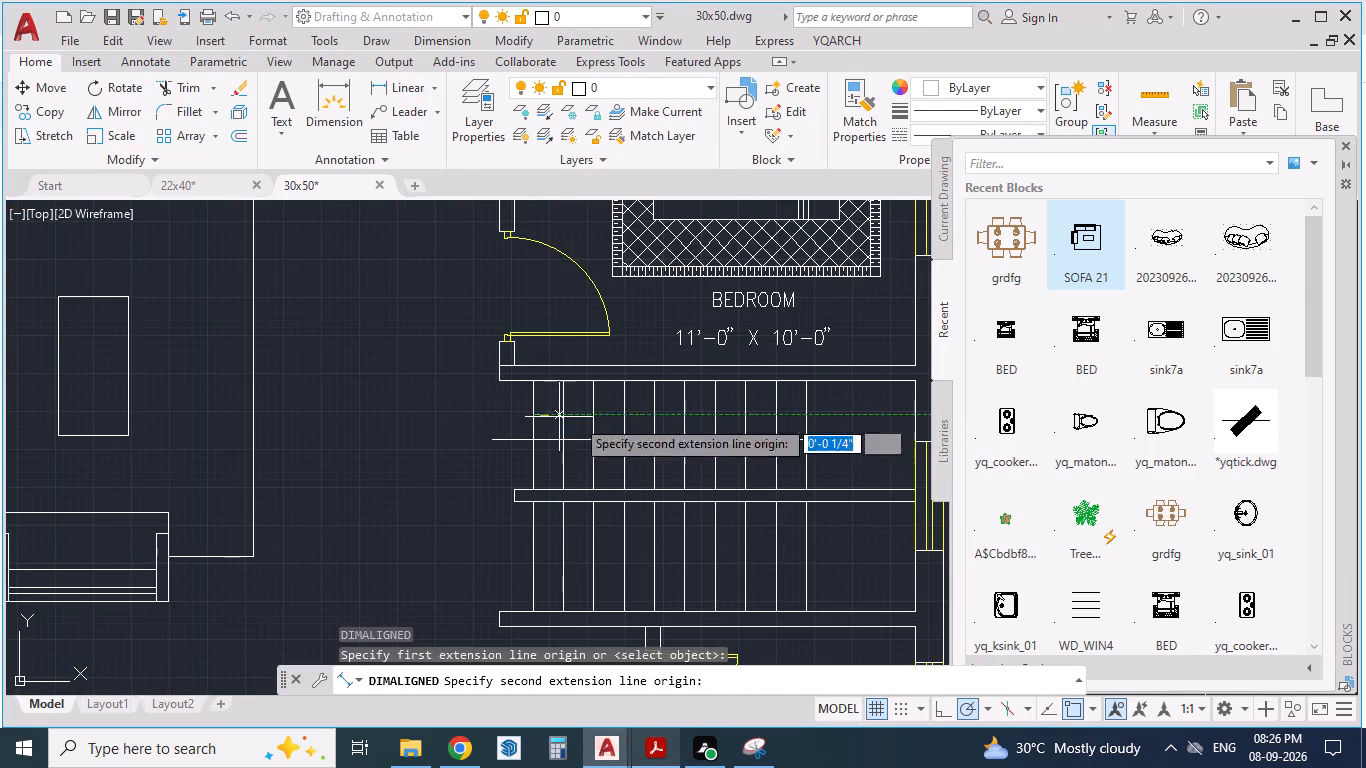
{"action": "left_click", "coordinate": [917, 418]}
{"action": "left_click", "coordinate": [894, 413]}
{"action": "scroll", "coordinate": [819, 434], "scroll_direction": "down", "scroll_amount": 1}
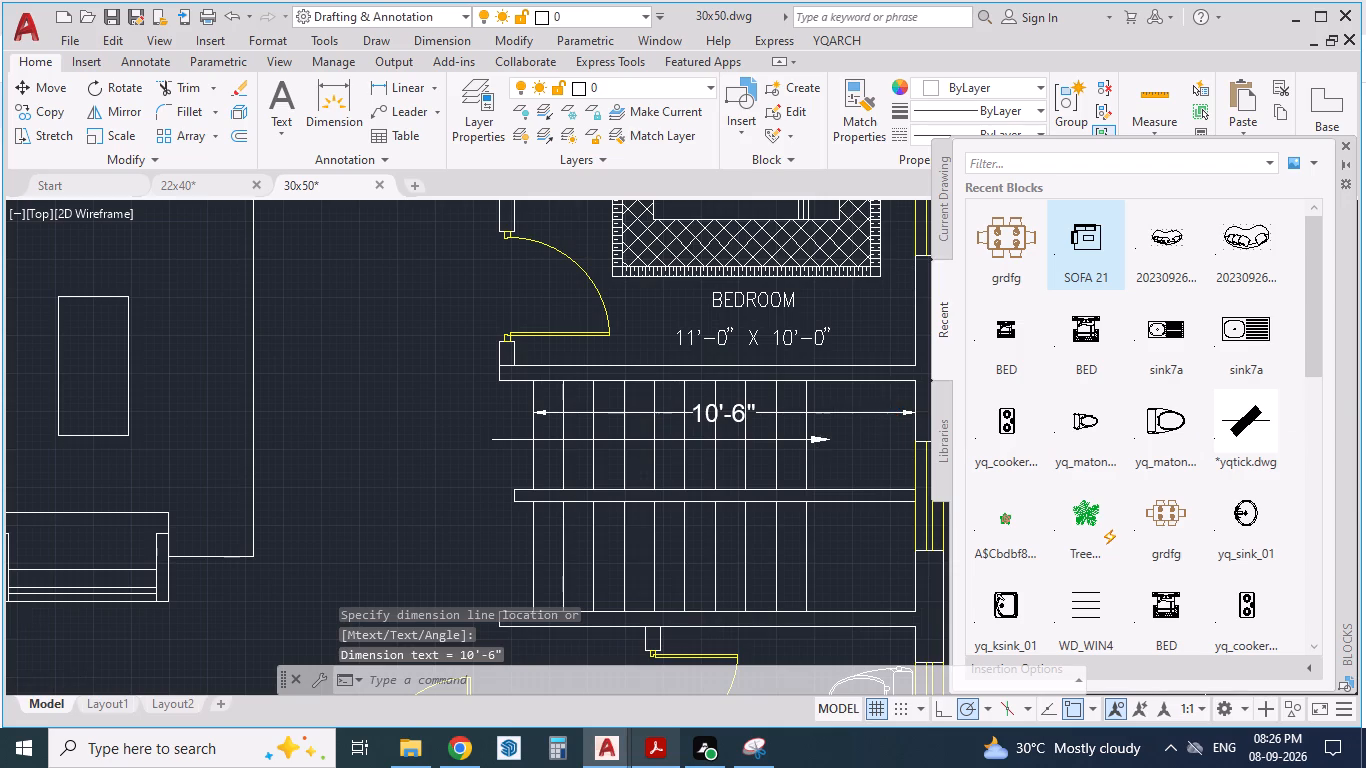
Add an aligned dimension for the width of the staircase's lower flight, beside the last tread.
{"action": "scroll", "coordinate": [853, 532], "scroll_direction": "up", "scroll_amount": 1}
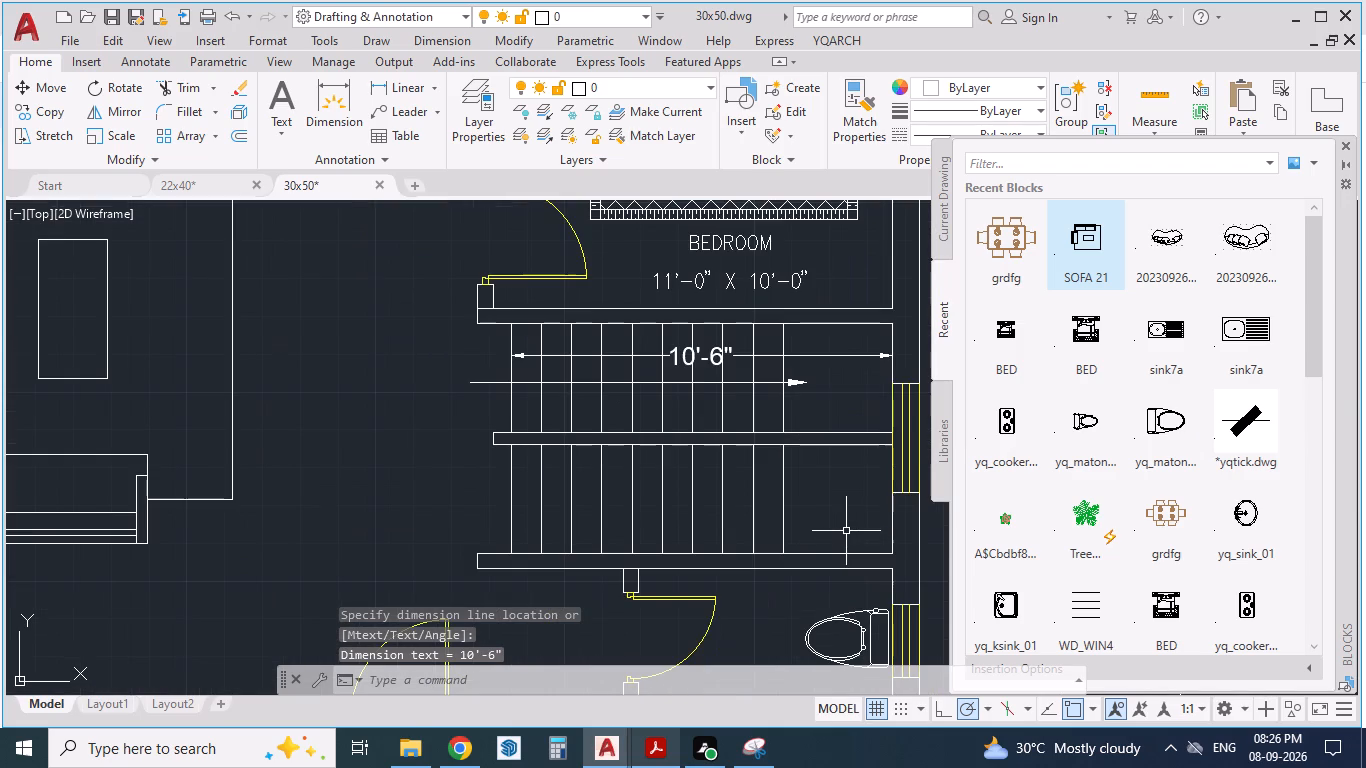
{"action": "type", "text": "DA"}
{"action": "key", "text": "Return"}
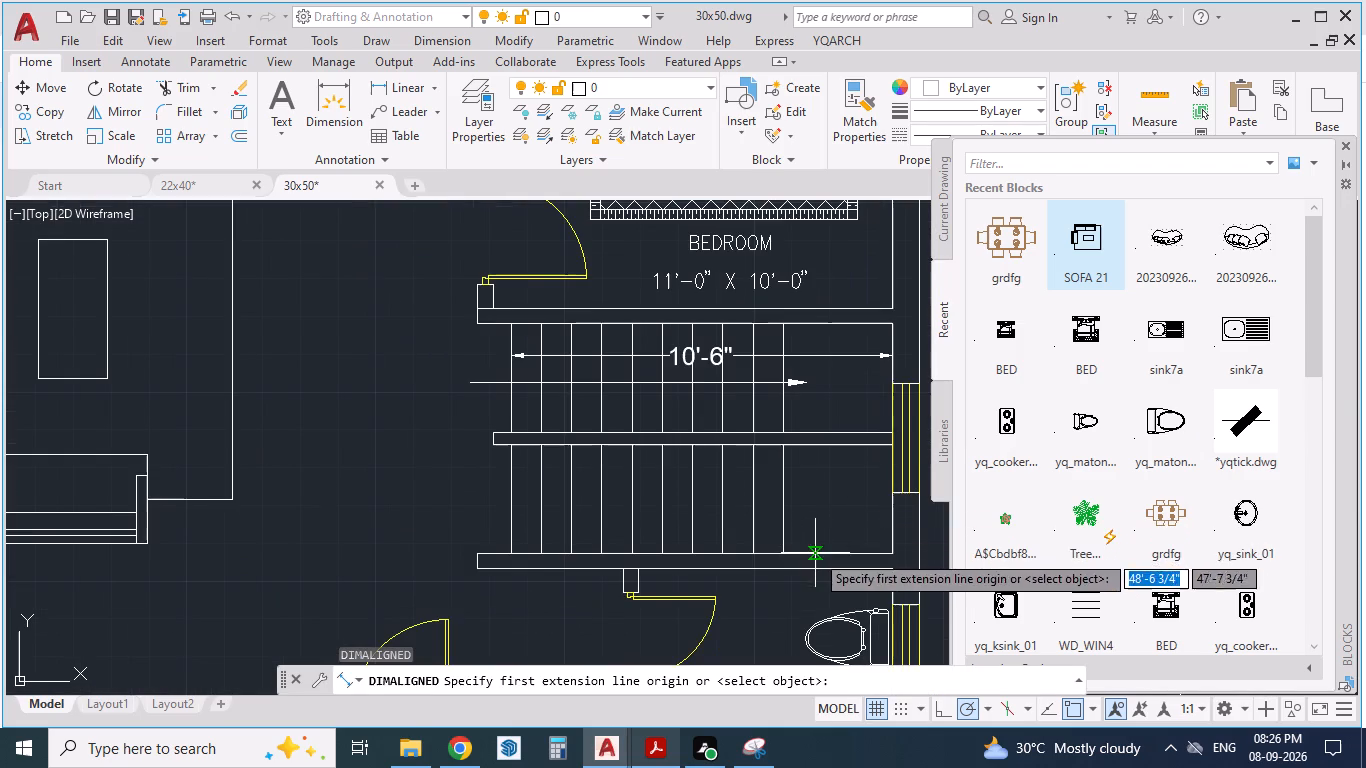
{"action": "left_click", "coordinate": [815, 553]}
{"action": "left_click", "coordinate": [816, 446]}
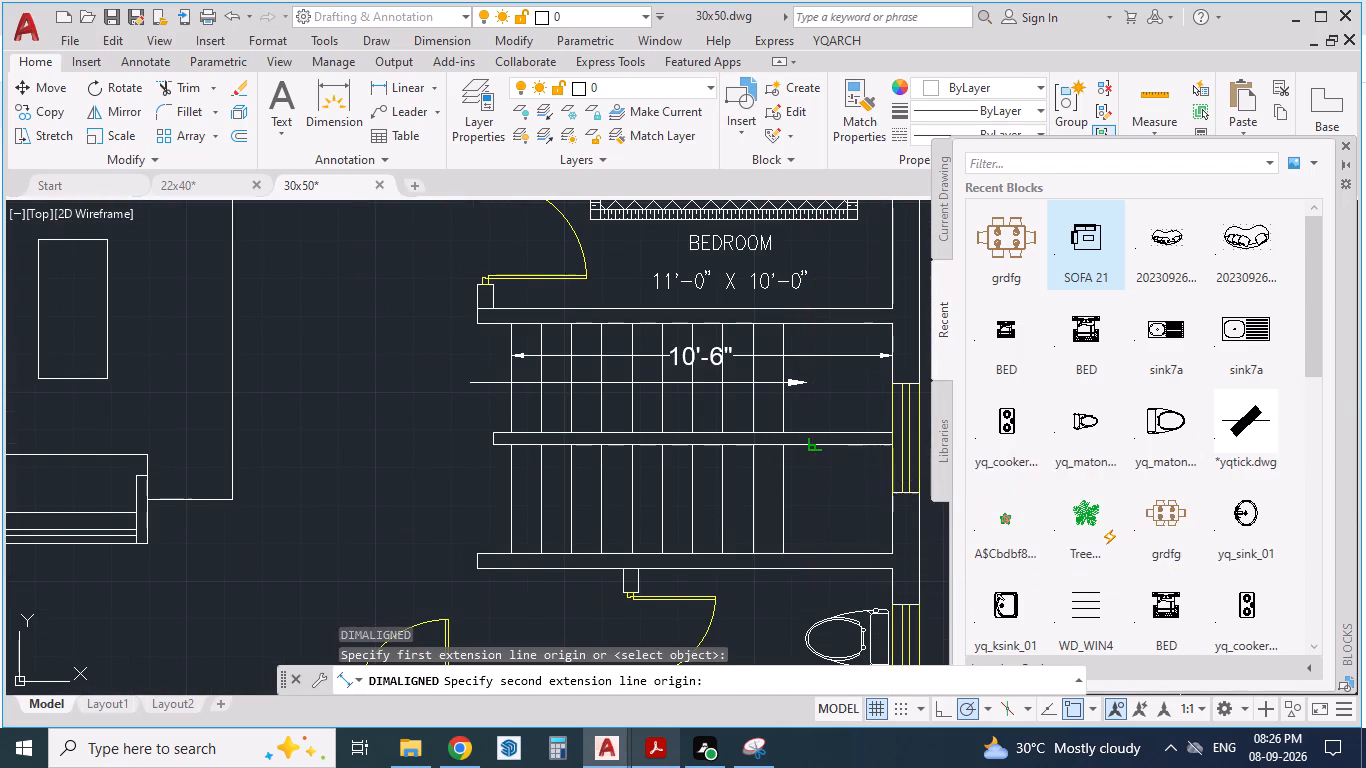
{"action": "left_click", "coordinate": [817, 477]}
{"action": "scroll", "coordinate": [849, 502], "scroll_direction": "down", "scroll_amount": 1}
Add an aligned dimension for the staircase's overall width between its two walls, checking its placement against the reference PDF.
{"action": "key", "text": "alt+Tab"}
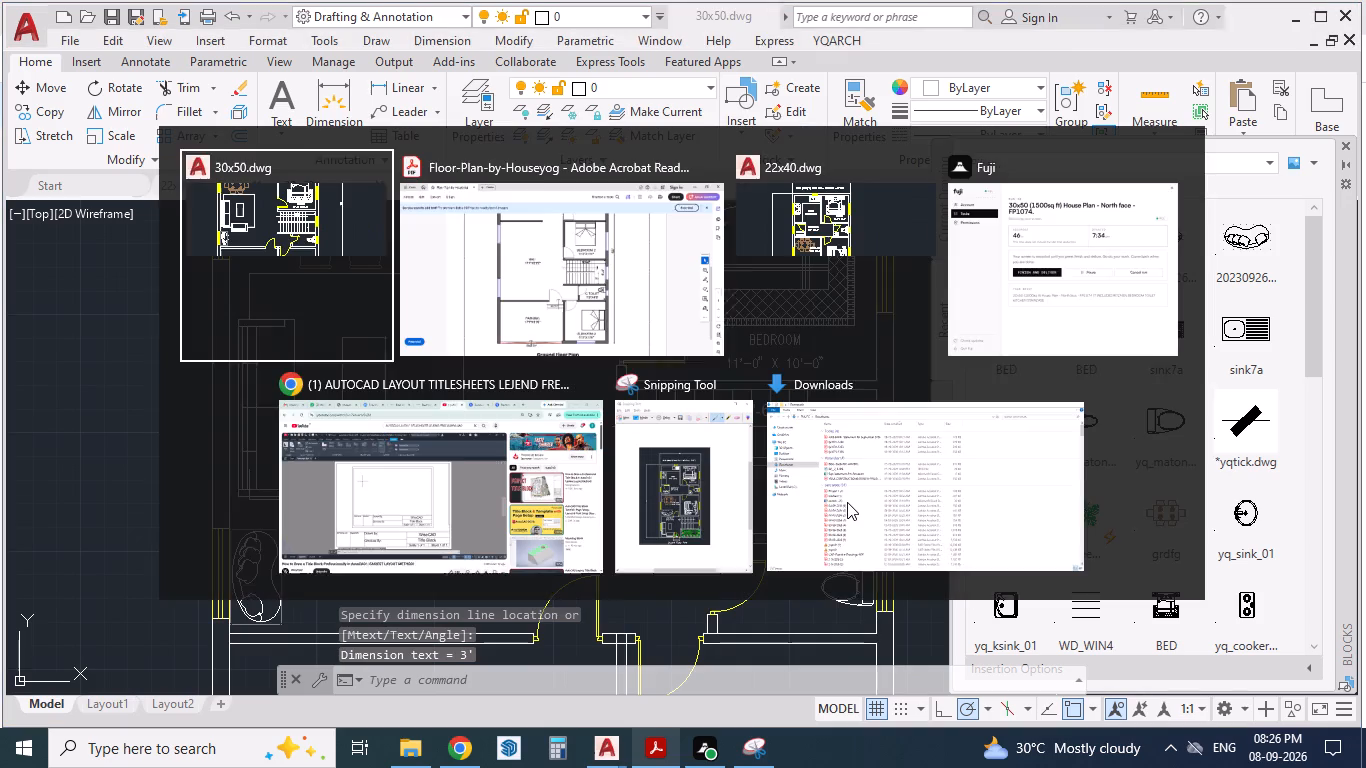
{"action": "key", "text": "alt+Tab"}
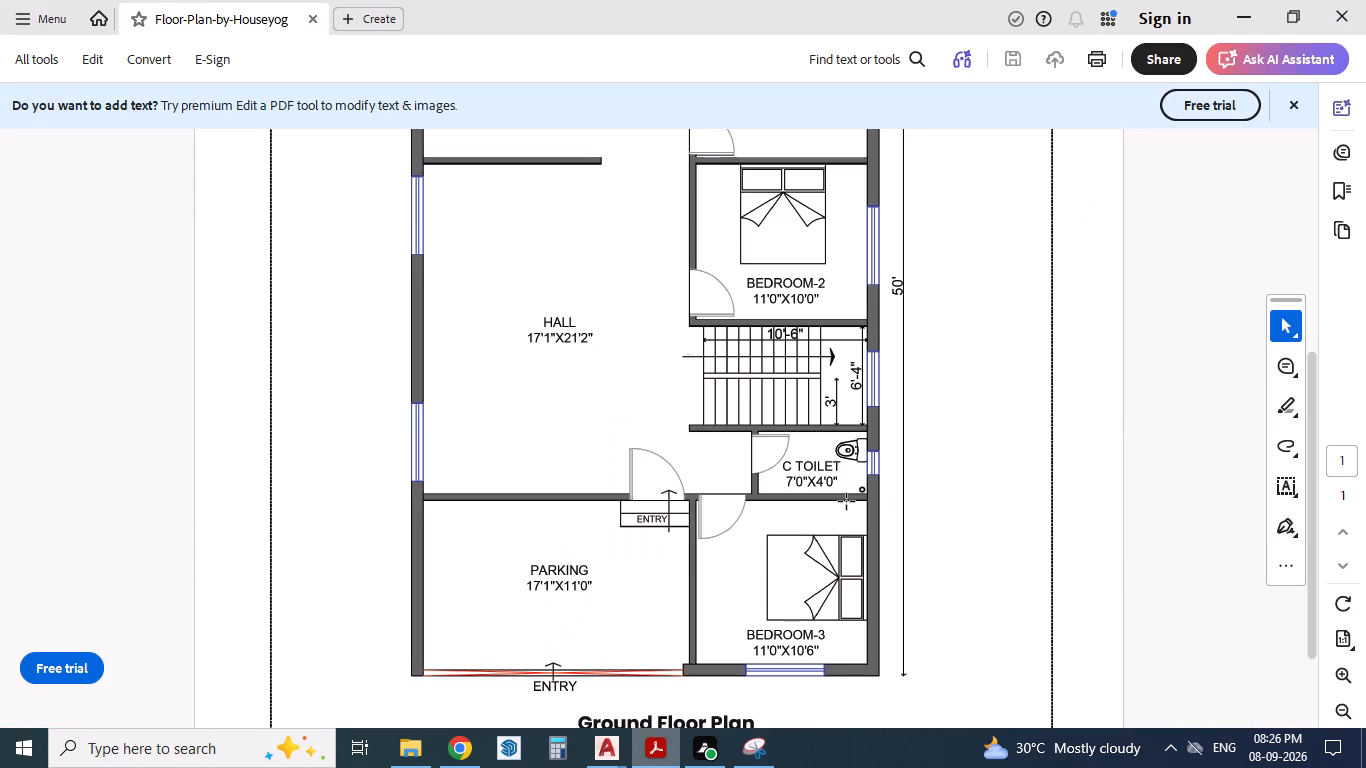
{"action": "key", "text": "alt+Tab"}
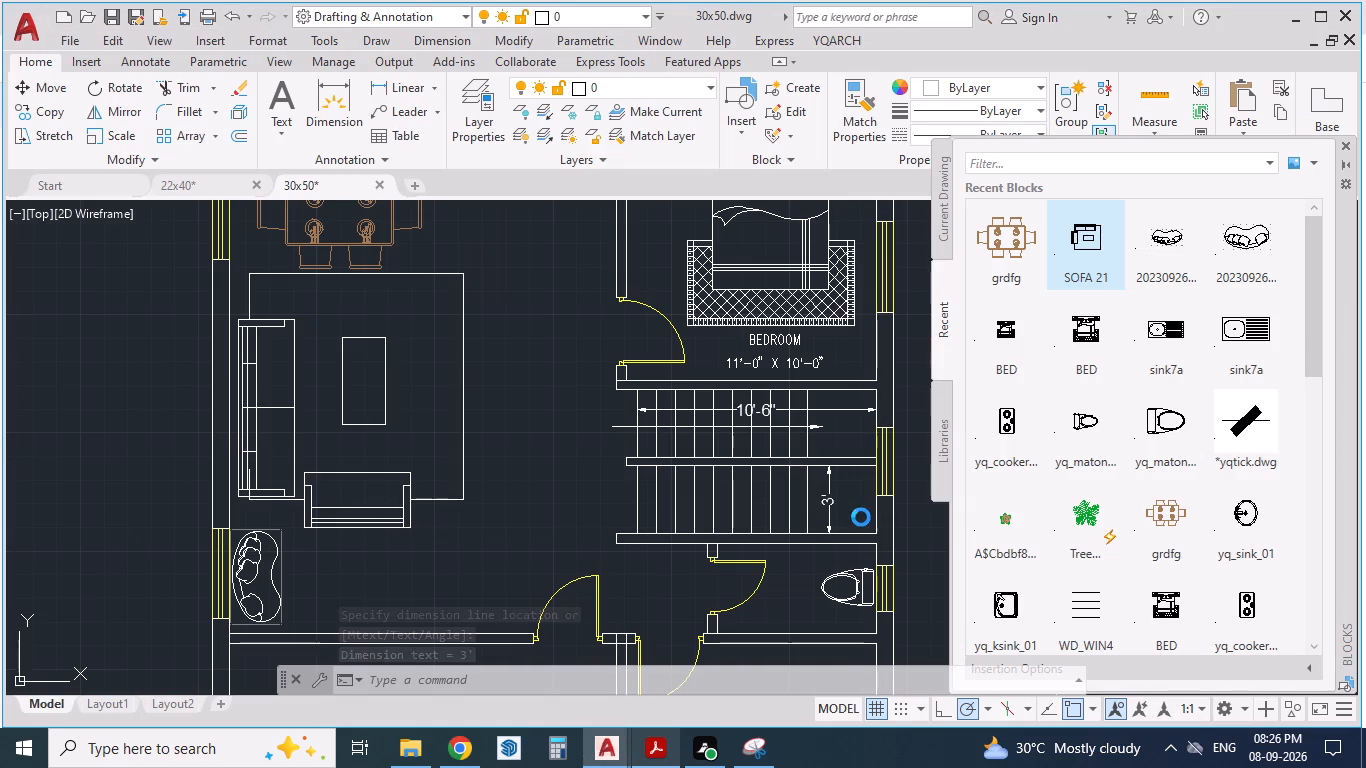
{"action": "scroll", "coordinate": [861, 517], "scroll_direction": "up", "scroll_amount": 1}
{"action": "type", "text": "DA"}
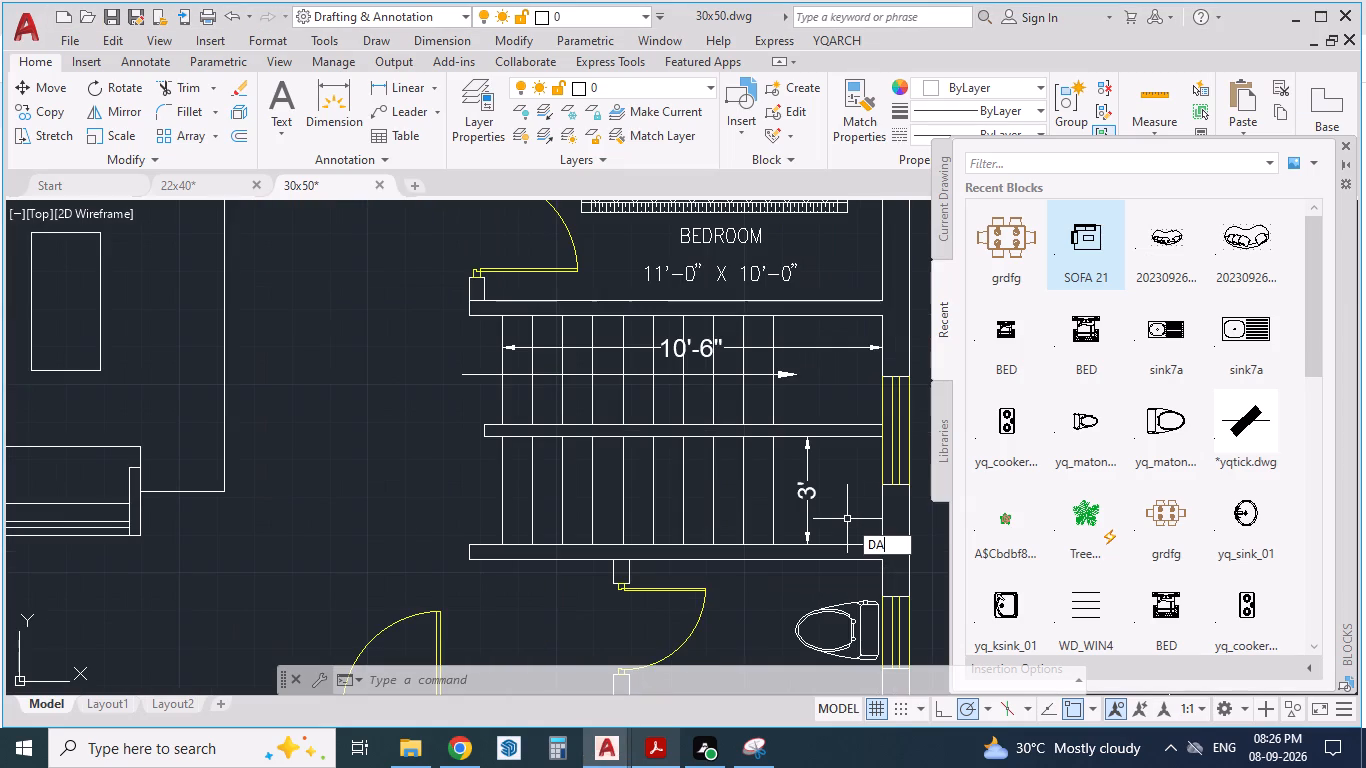
{"action": "key", "text": "Return"}
{"action": "left_click", "coordinate": [842, 544]}
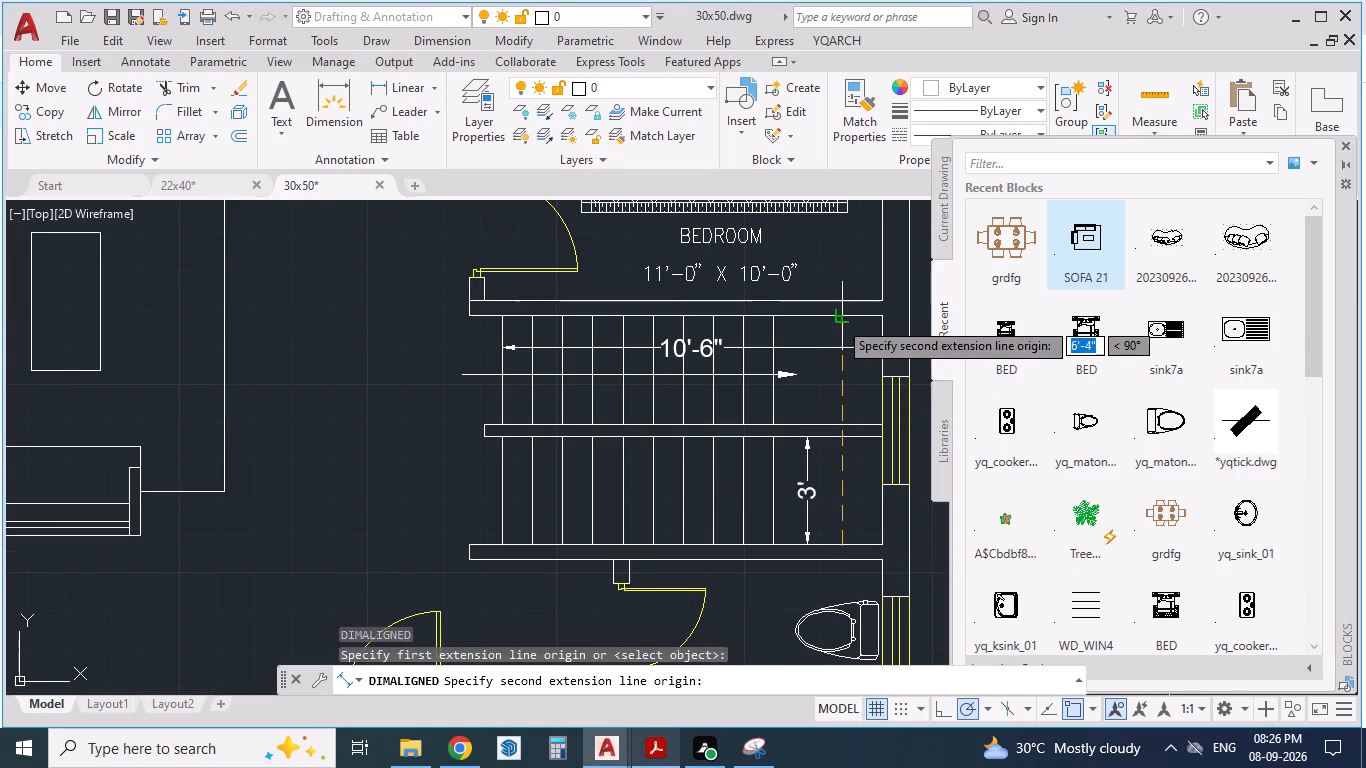
{"action": "double_click", "coordinate": [838, 320]}
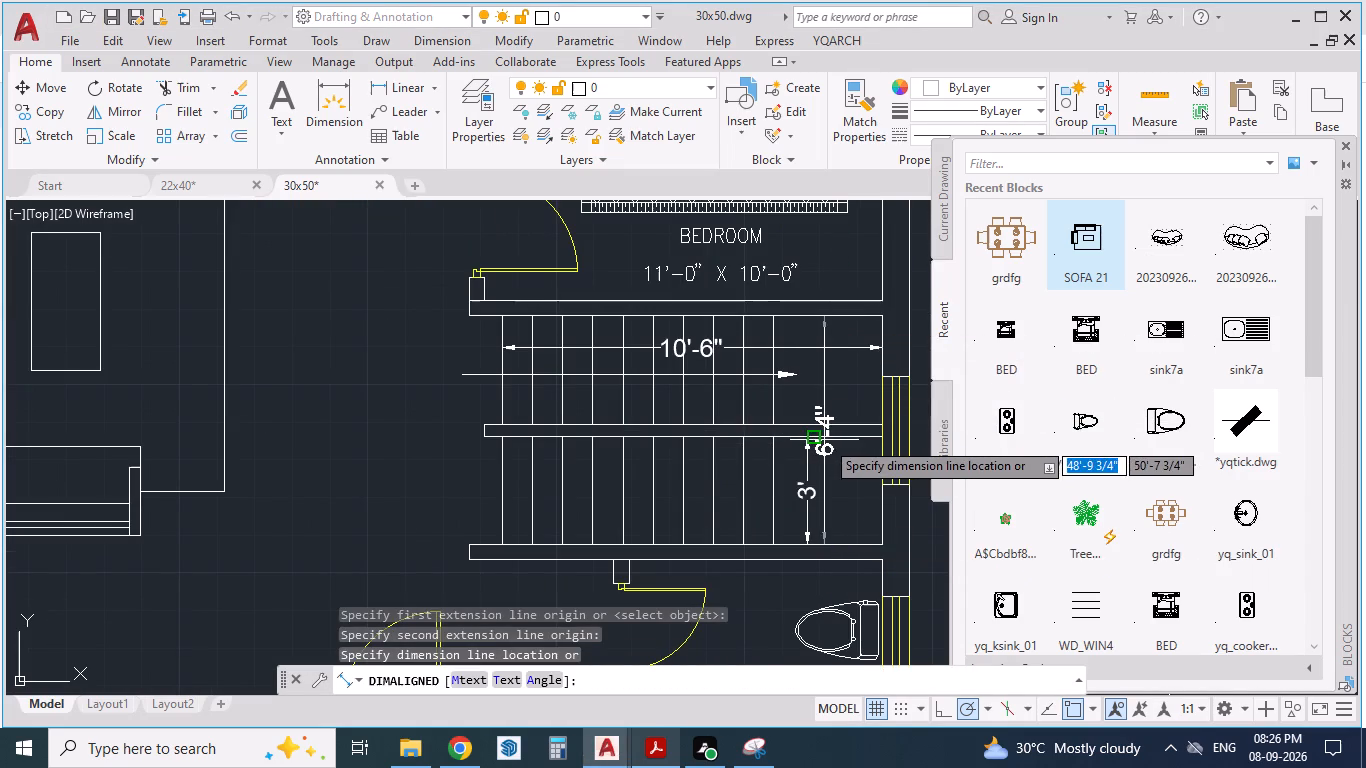
{"action": "left_click", "coordinate": [843, 447]}
{"action": "scroll", "coordinate": [773, 402], "scroll_direction": "down", "scroll_amount": 1}
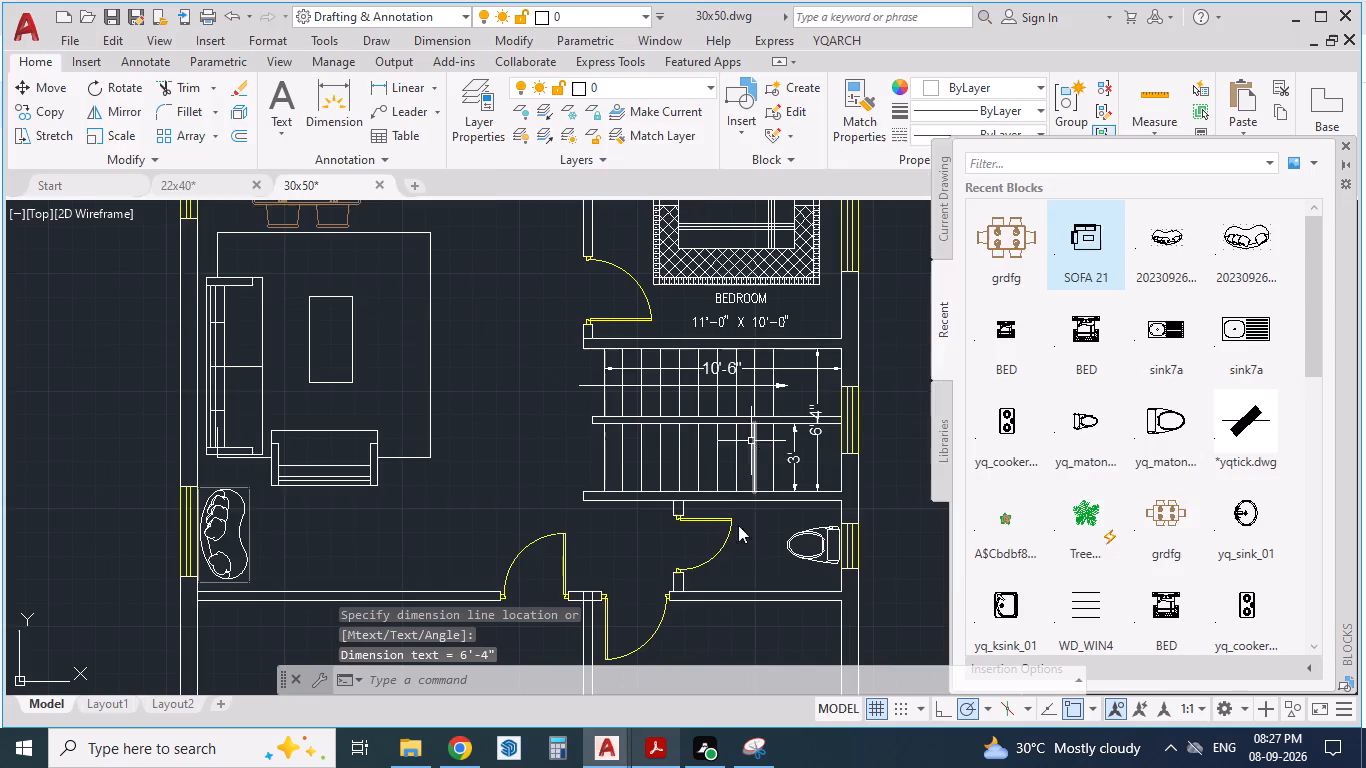
Check the reference PDF for the remaining room labels and copy the STOREROOM label with its size line from the 22x40 drawing.
{"action": "key", "text": "alt+Tab"}
{"action": "key", "text": "alt+Tab"}
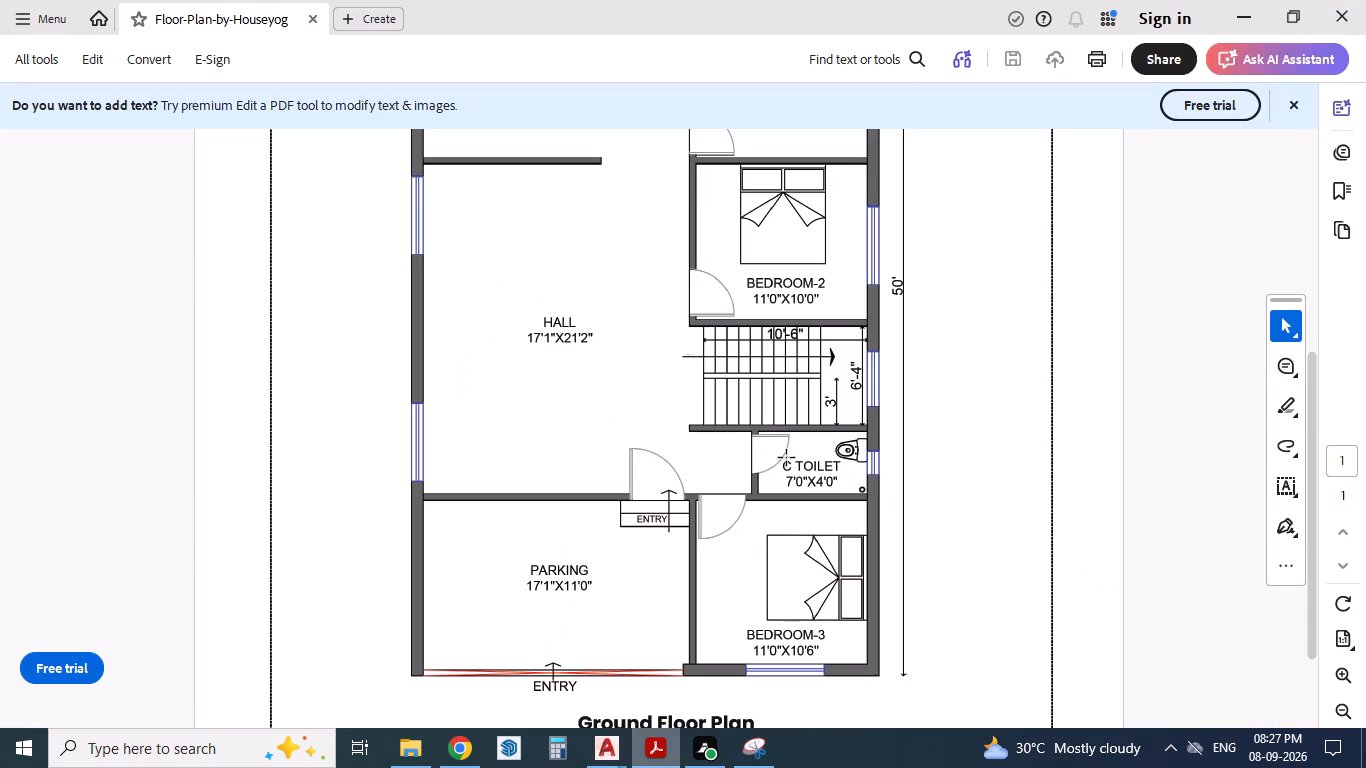
{"action": "key", "text": "alt+Tab"}
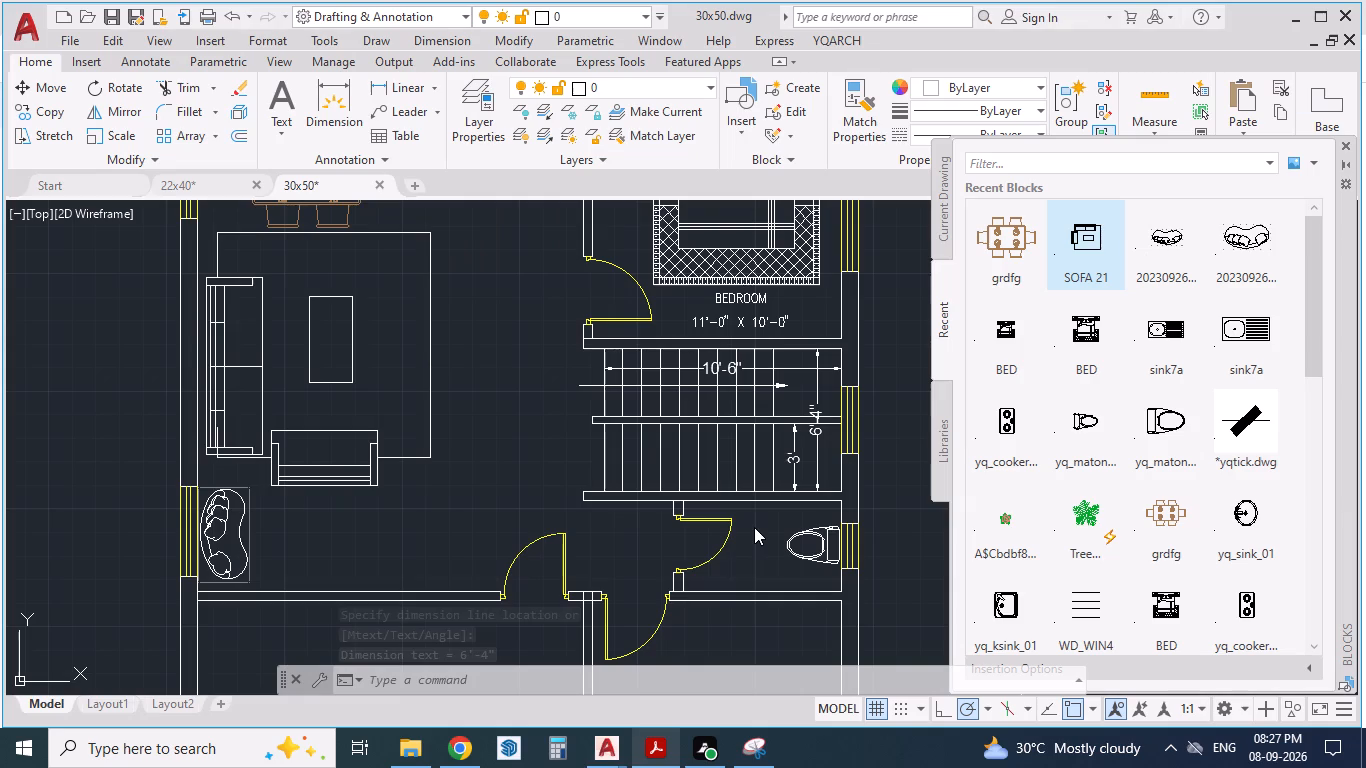
{"action": "scroll", "coordinate": [768, 483], "scroll_direction": "down", "scroll_amount": 2}
{"action": "scroll", "coordinate": [766, 561], "scroll_direction": "up", "scroll_amount": 1}
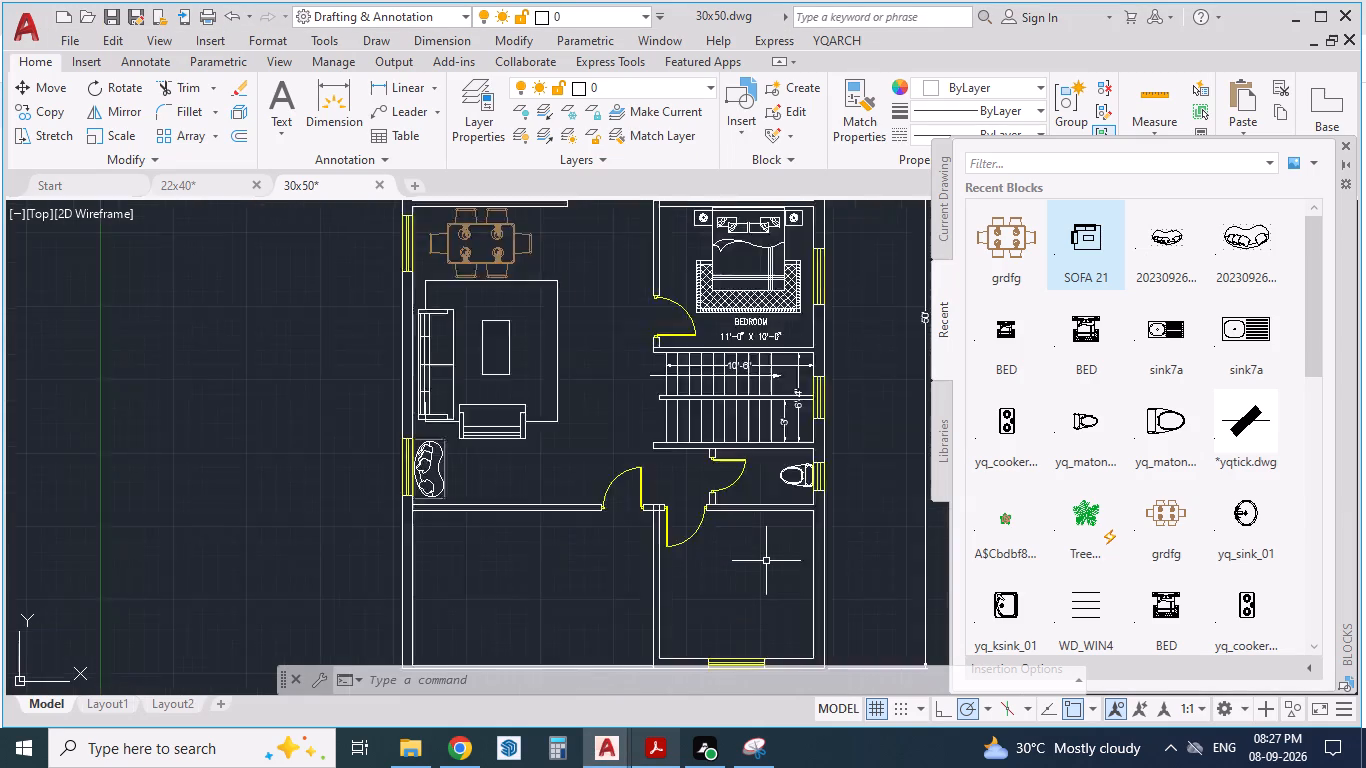
{"action": "scroll", "coordinate": [766, 561], "scroll_direction": "up", "scroll_amount": 1}
{"action": "left_click", "coordinate": [166, 180]}
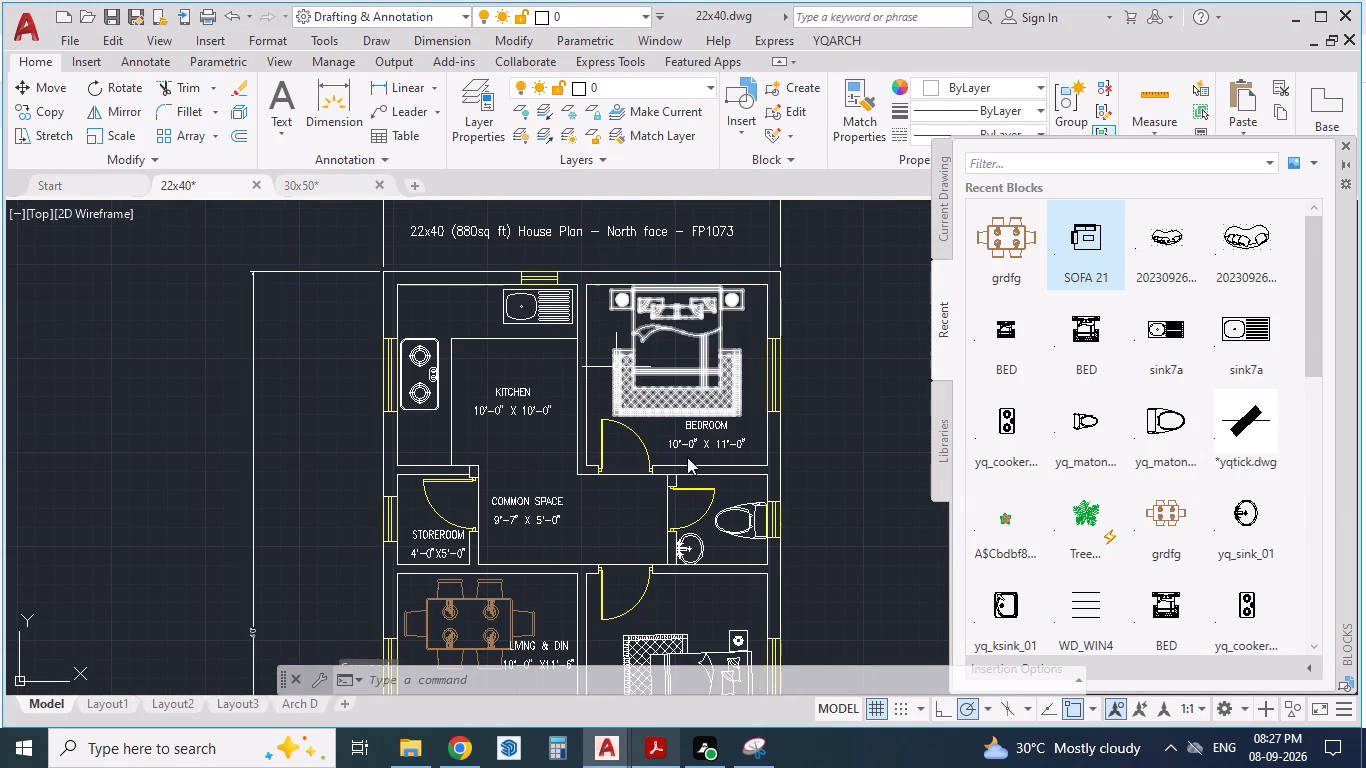
{"action": "scroll", "coordinate": [669, 390], "scroll_direction": "down", "scroll_amount": 1}
{"action": "scroll", "coordinate": [509, 472], "scroll_direction": "up", "scroll_amount": 1}
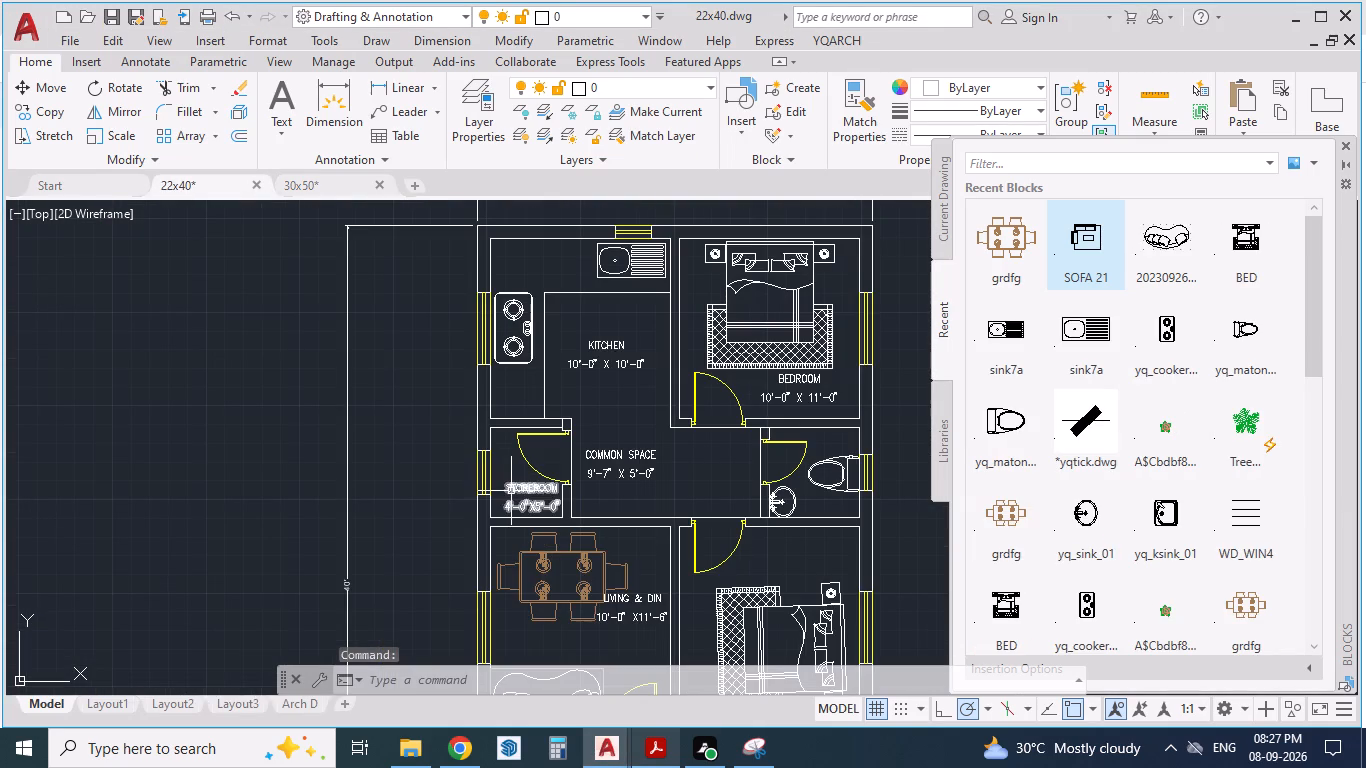
{"action": "left_click", "coordinate": [511, 491]}
{"action": "key", "text": "ctrl+c"}
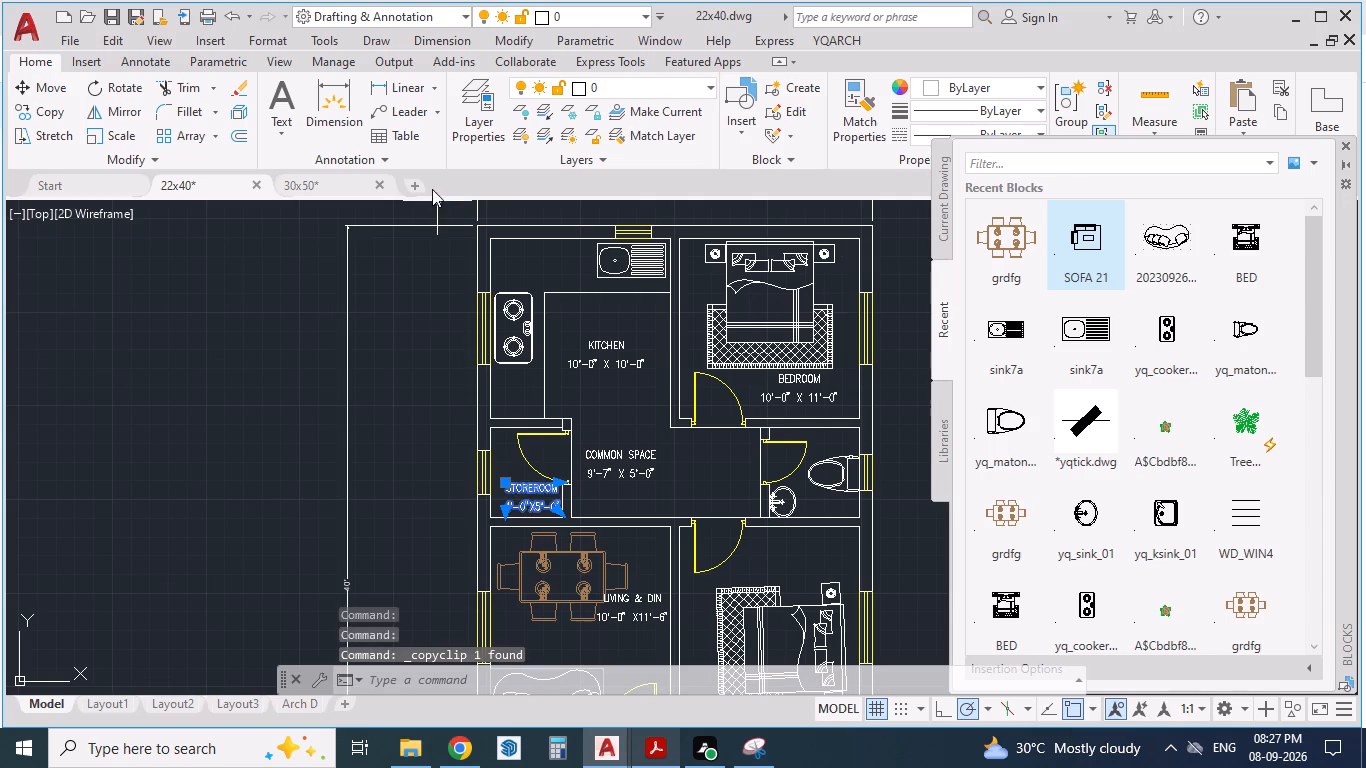
Locate the store in the reference PDF and paste the STOREROOM label into the matching small room beside the kitchen in the 30x50 drawing.
{"action": "left_click", "coordinate": [295, 182]}
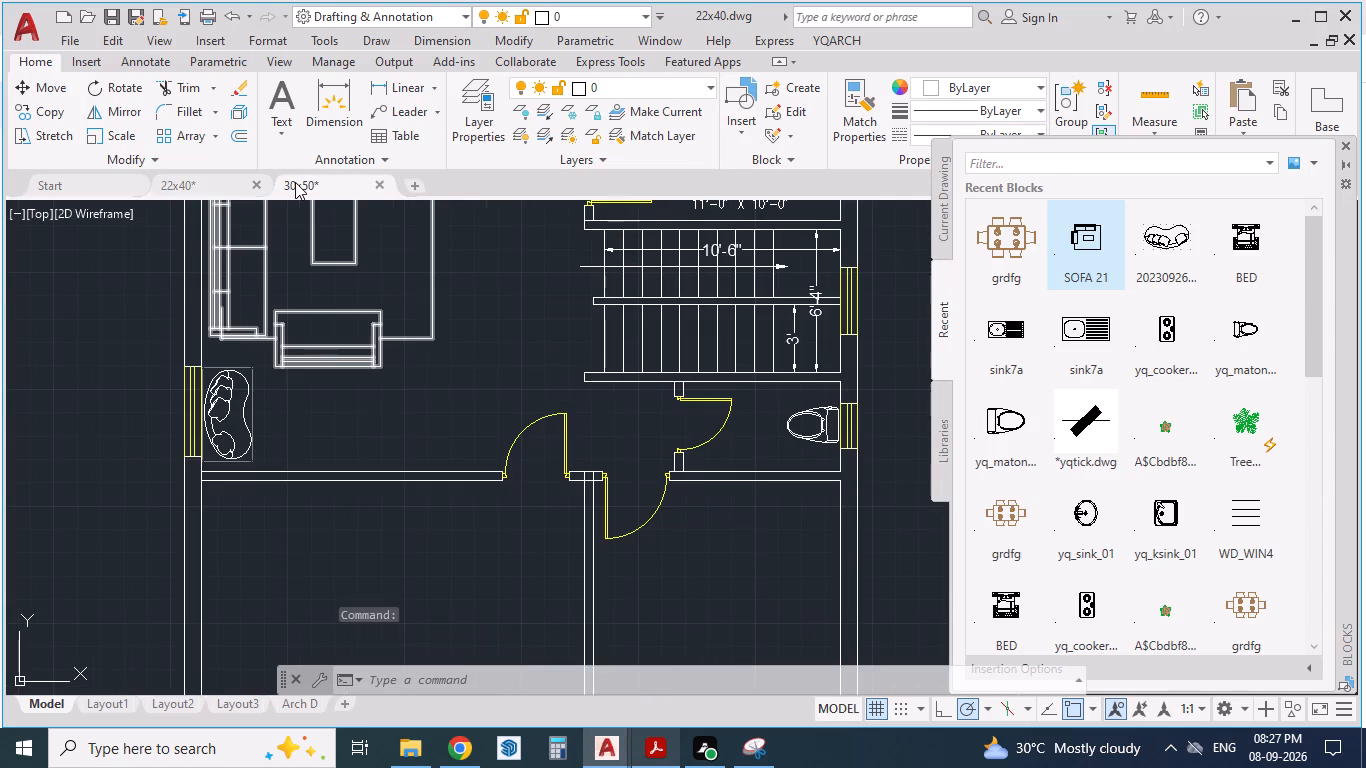
{"action": "key", "text": "alt+Tab"}
{"action": "key", "text": "alt+Tab"}
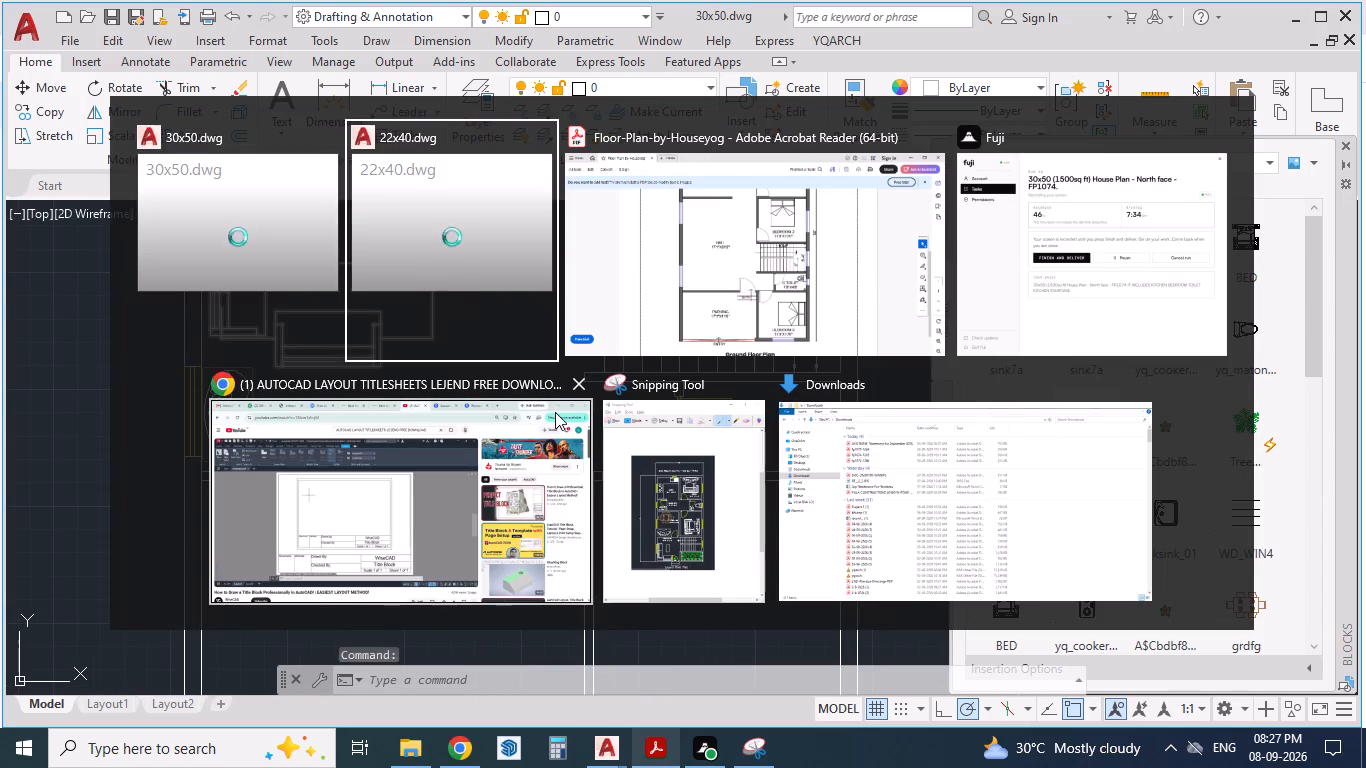
{"action": "key", "text": "alt+Tab"}
{"action": "scroll", "coordinate": [558, 412], "scroll_direction": "up", "scroll_amount": 2}
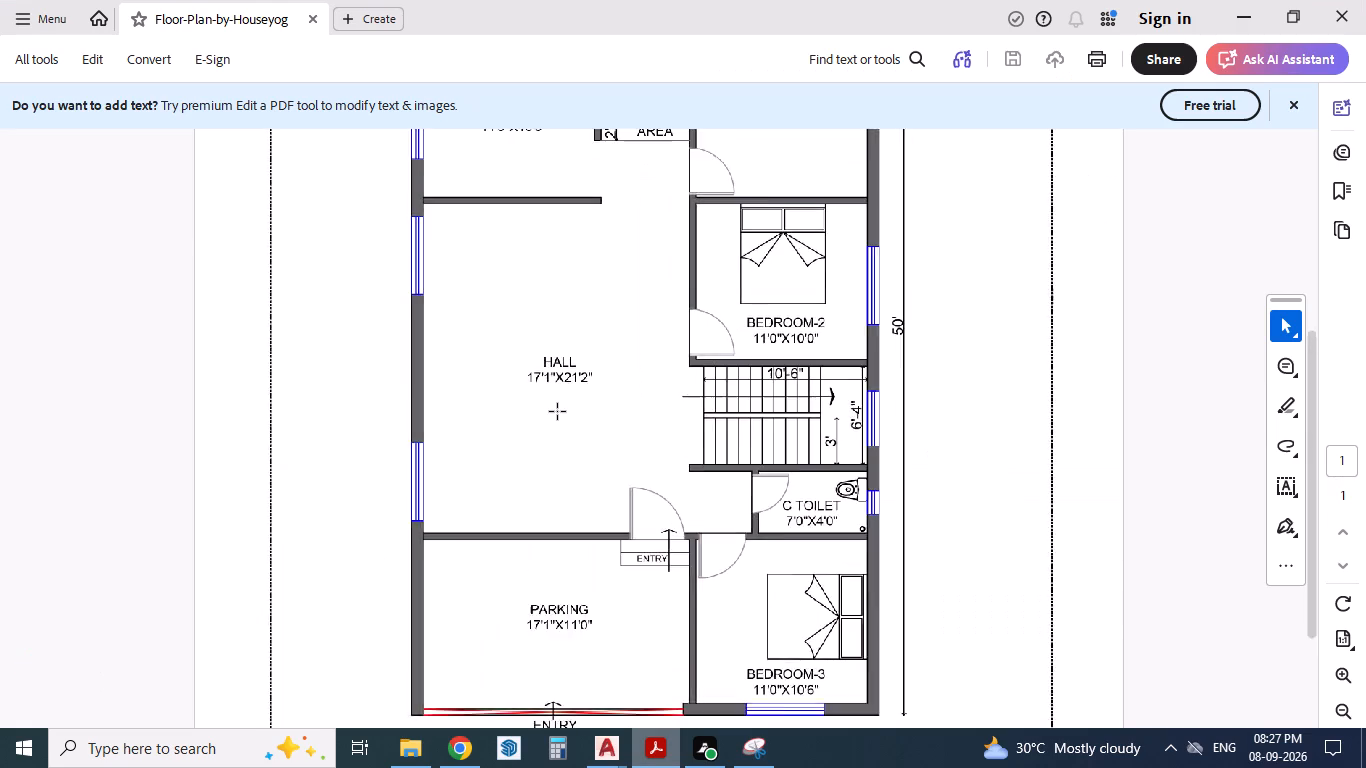
{"action": "scroll", "coordinate": [558, 412], "scroll_direction": "down", "scroll_amount": 2, "text": "ctrl"}
{"action": "key", "text": "alt+Tab"}
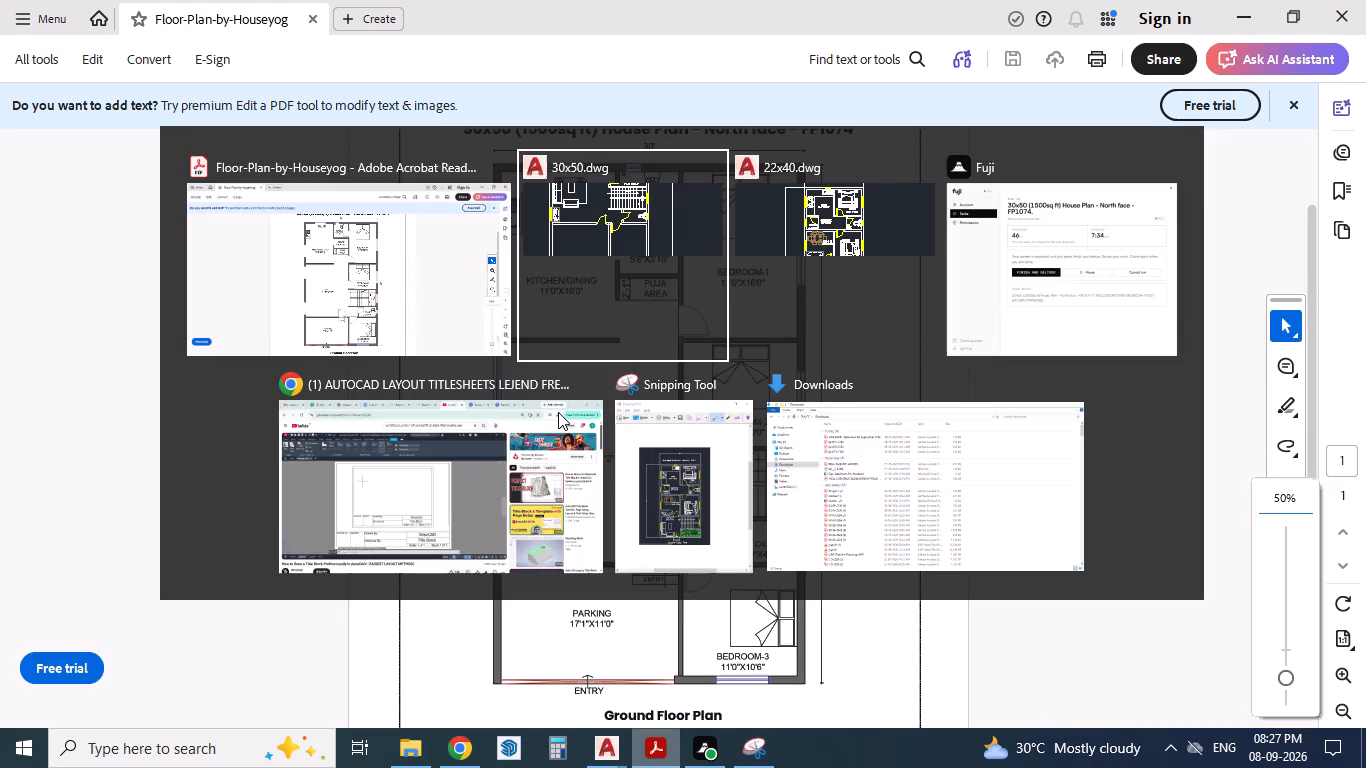
{"action": "scroll", "coordinate": [552, 436], "scroll_direction": "down", "scroll_amount": 2}
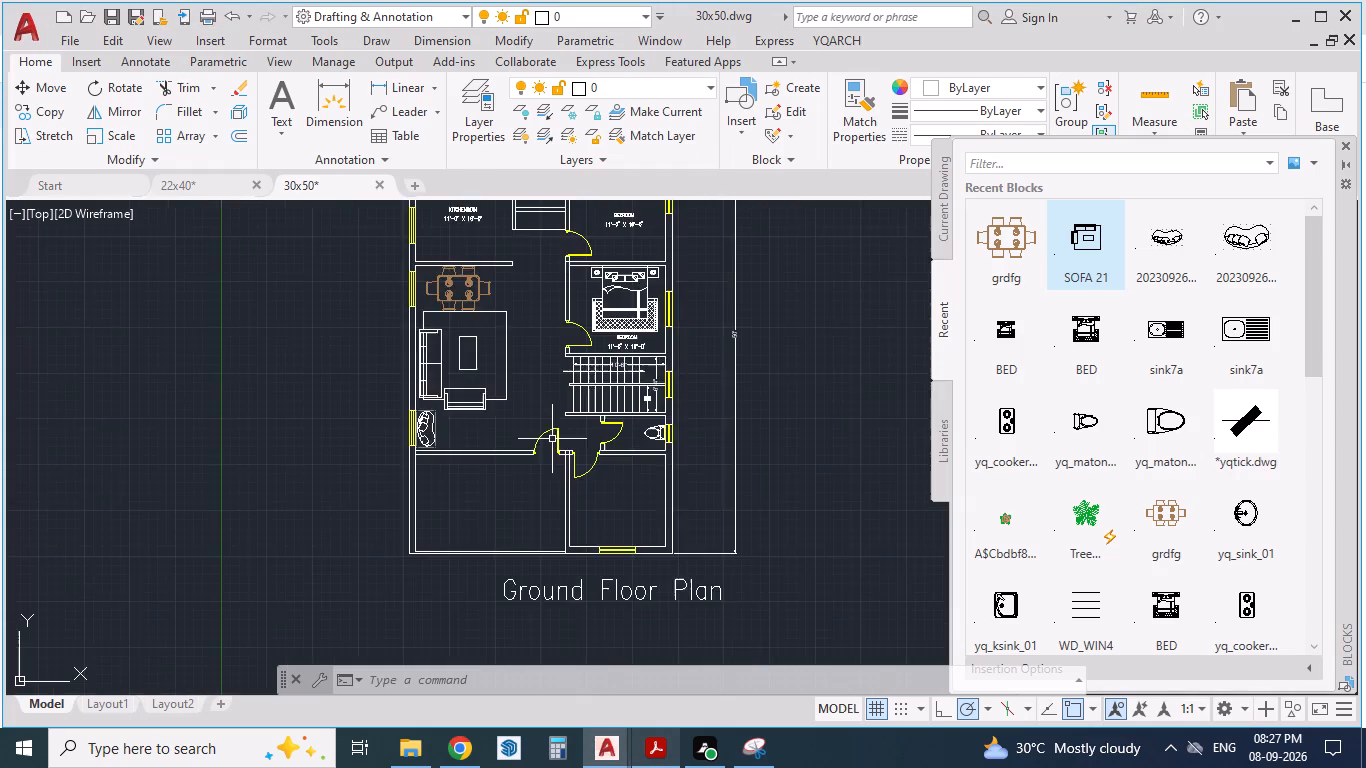
{"action": "scroll", "coordinate": [570, 448], "scroll_direction": "down", "scroll_amount": 1}
{"action": "scroll", "coordinate": [566, 299], "scroll_direction": "up", "scroll_amount": 3}
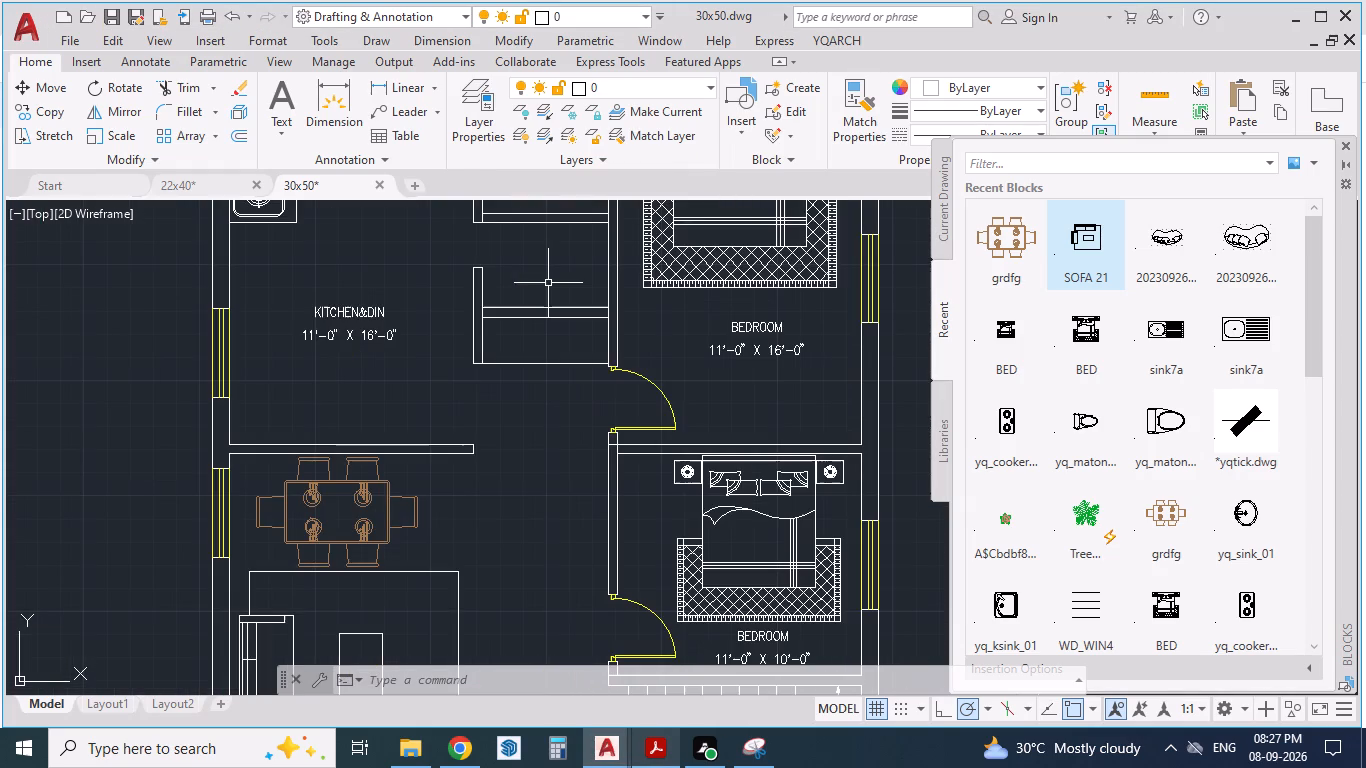
{"action": "key", "text": "ctrl+v"}
{"action": "left_click", "coordinate": [509, 280]}
Check the store room's name and size in the reference PDF.
{"action": "key", "text": "alt+Tab"}
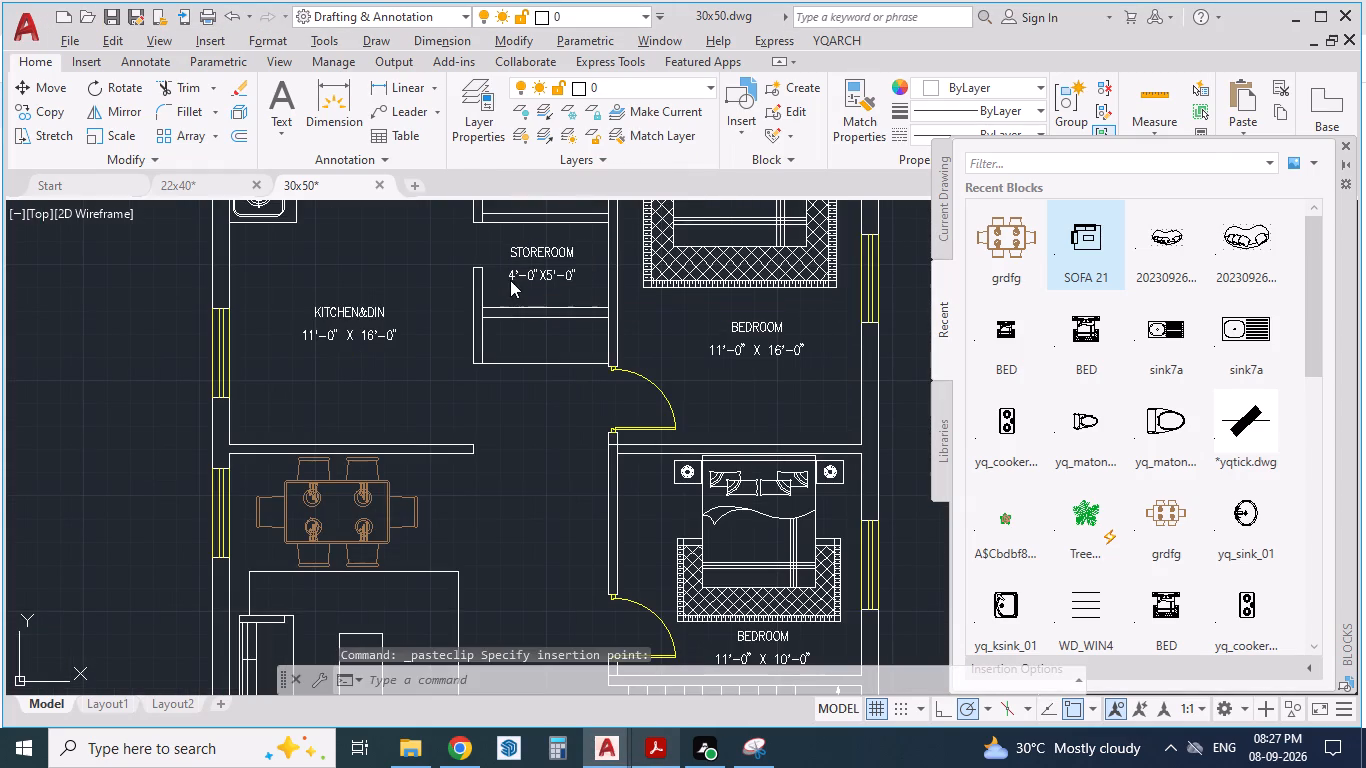
{"action": "key", "text": "alt+Tab"}
{"action": "scroll", "coordinate": [659, 249], "scroll_direction": "up", "scroll_amount": 1, "text": "ctrl"}
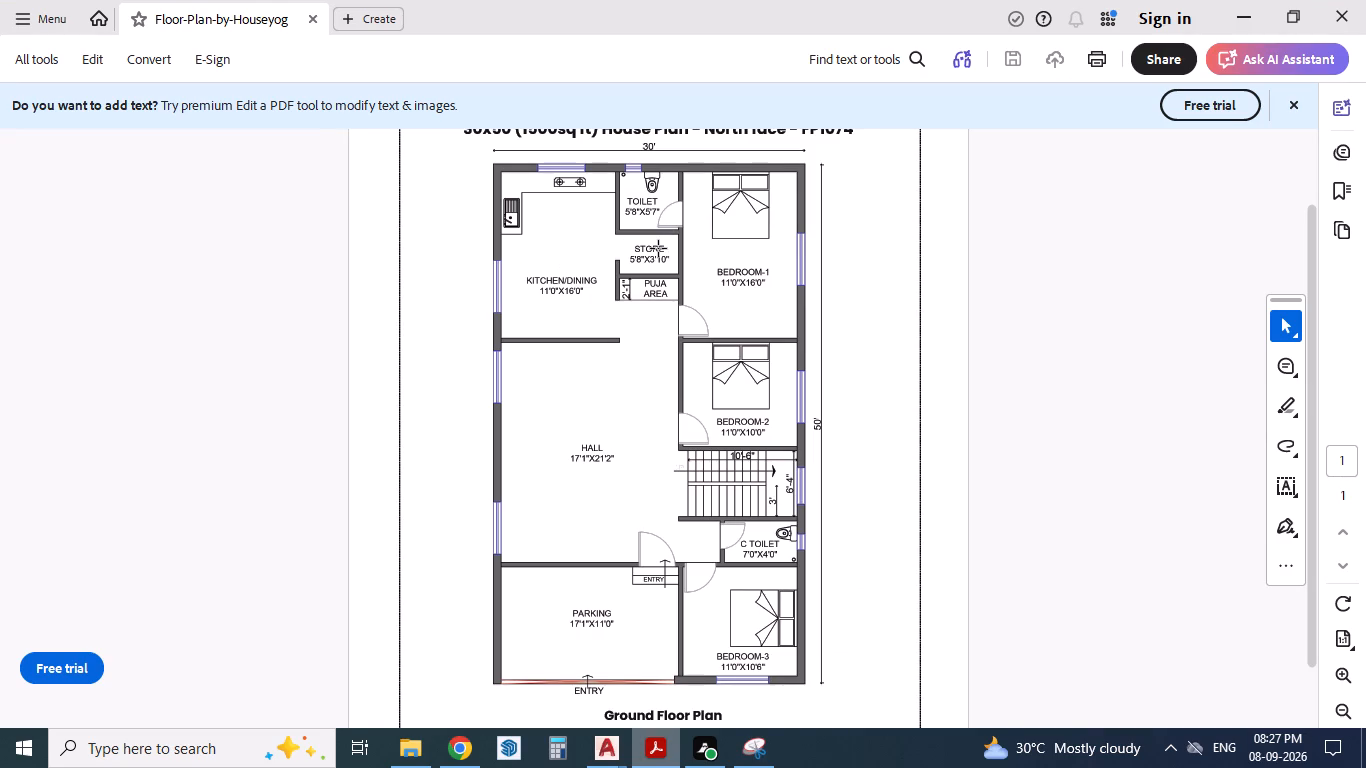
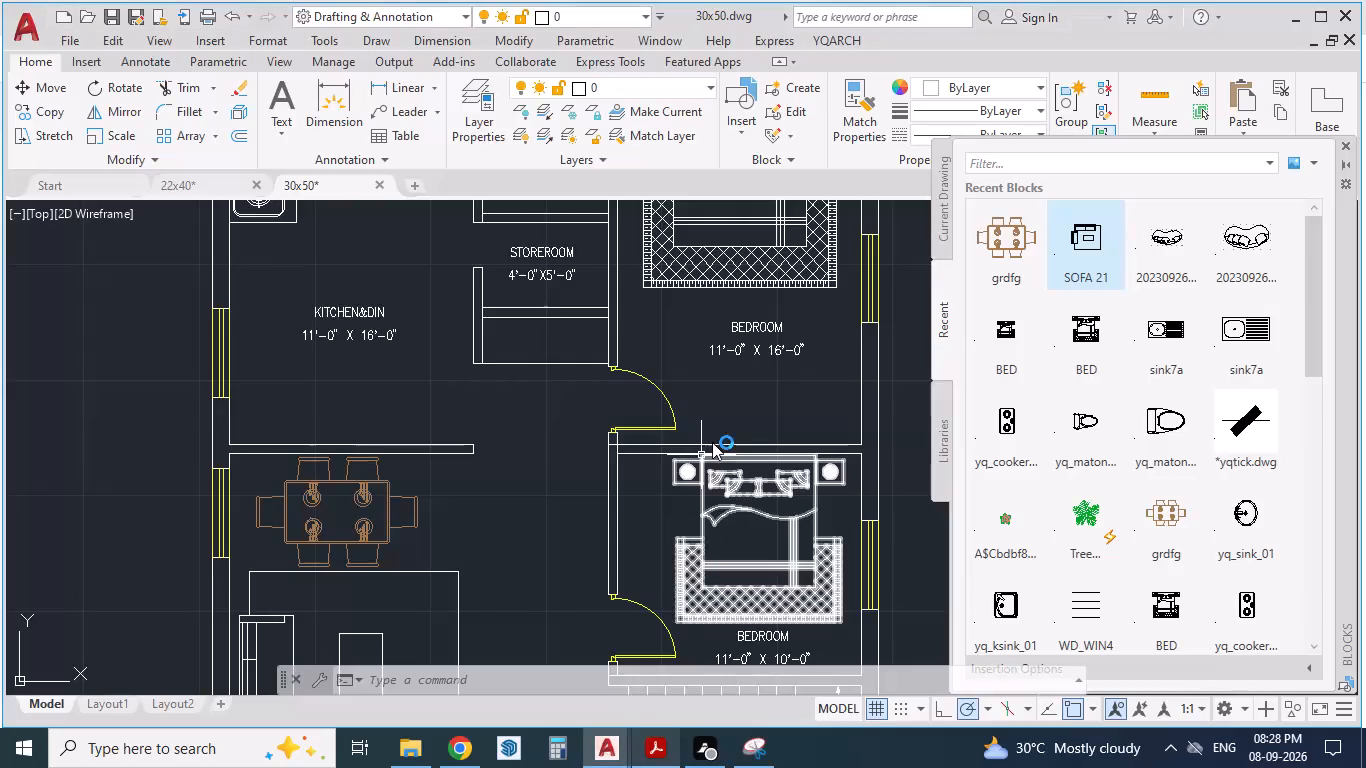
Compare the store and puja area in the reference PDF with the matching rooms in the 30x50 drawing.
{"action": "scroll", "coordinate": [716, 435], "scroll_direction": "down", "scroll_amount": 1}
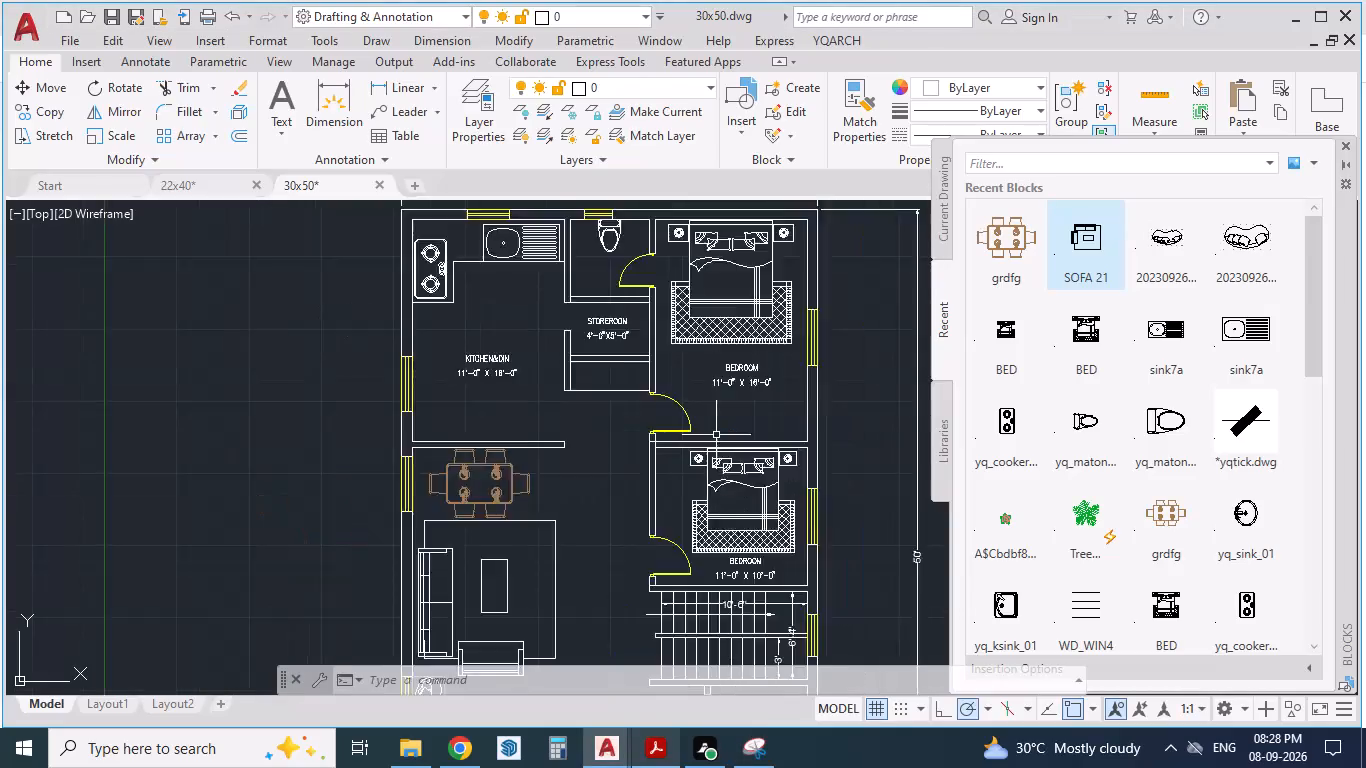
{"action": "scroll", "coordinate": [716, 435], "scroll_direction": "down", "scroll_amount": 1}
{"action": "scroll", "coordinate": [691, 522], "scroll_direction": "up", "scroll_amount": 1}
{"action": "scroll", "coordinate": [651, 265], "scroll_direction": "up", "scroll_amount": 1}
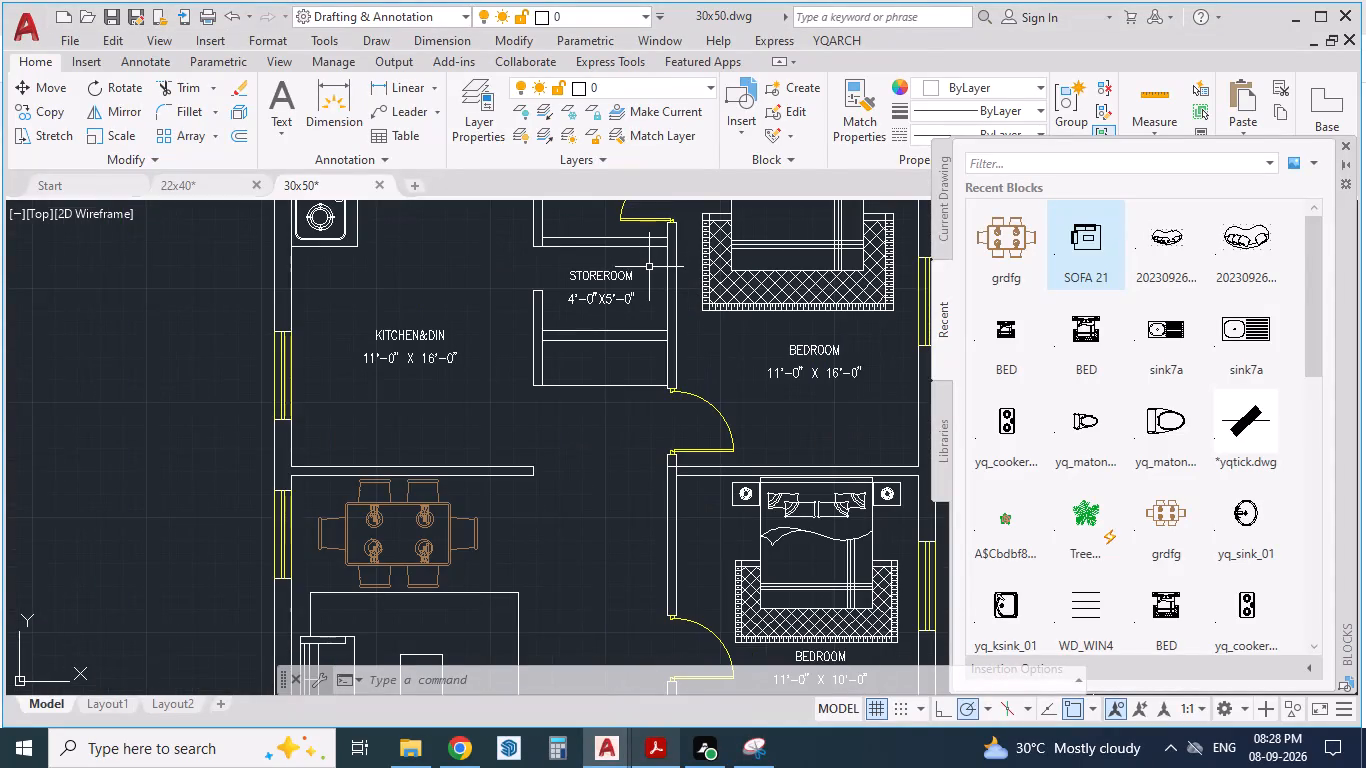
{"action": "key", "text": "alt+Tab"}
{"action": "key", "text": "alt+Tab"}
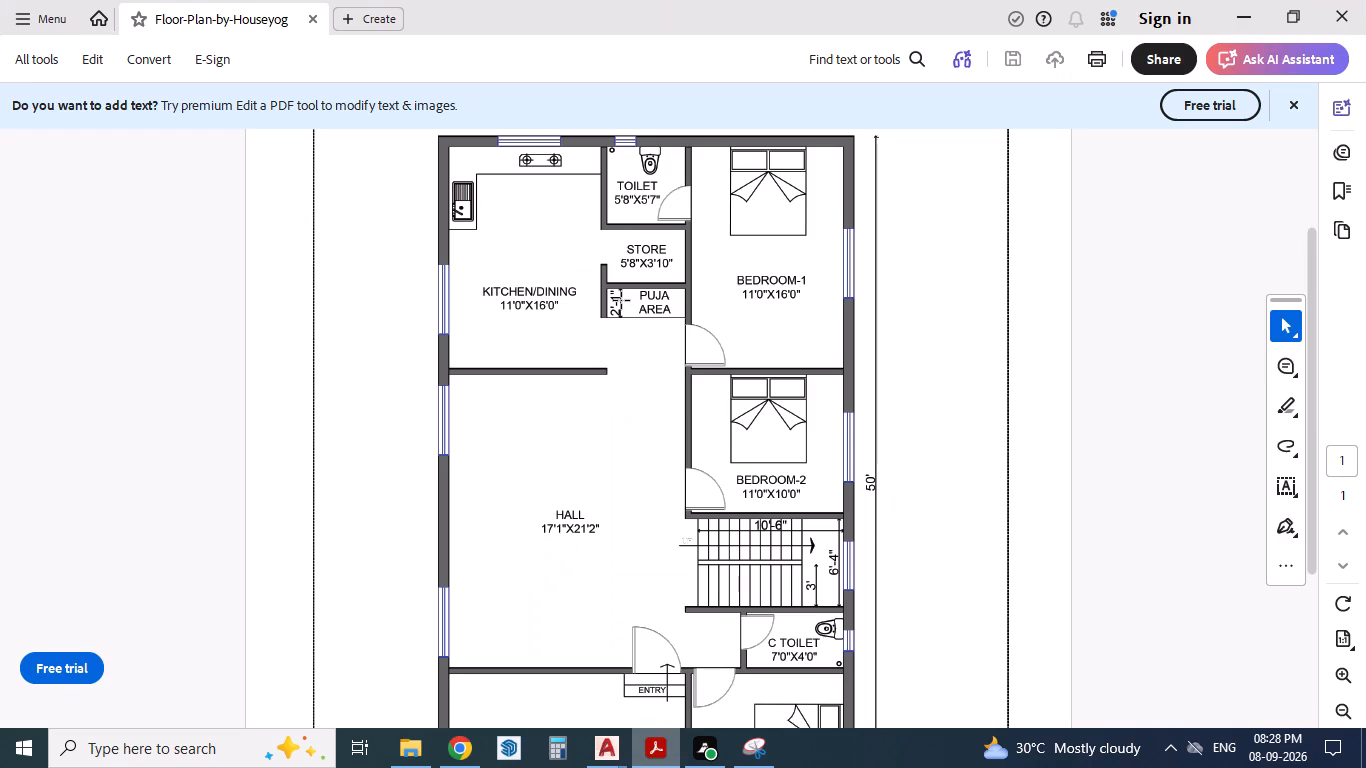
{"action": "key", "text": "alt+Tab"}
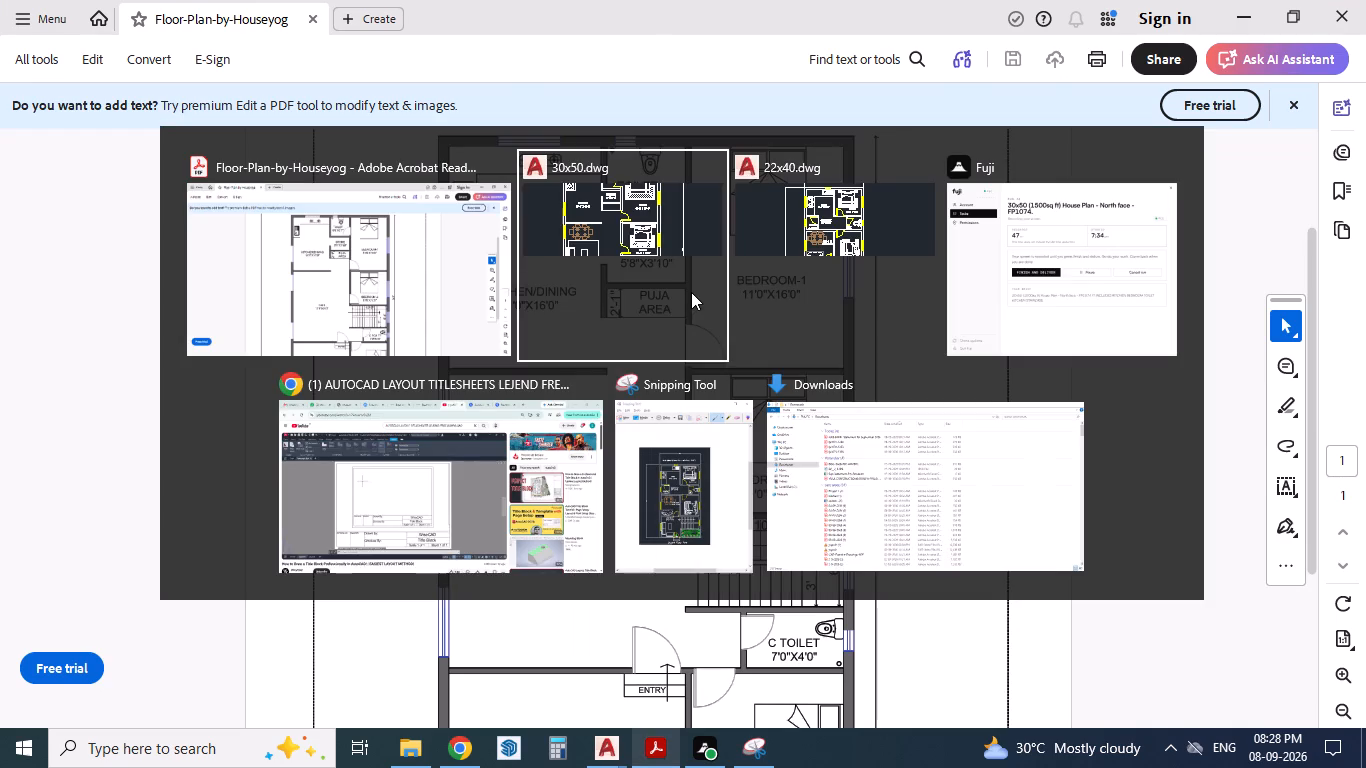
{"action": "scroll", "coordinate": [627, 290], "scroll_direction": "up", "scroll_amount": 1}
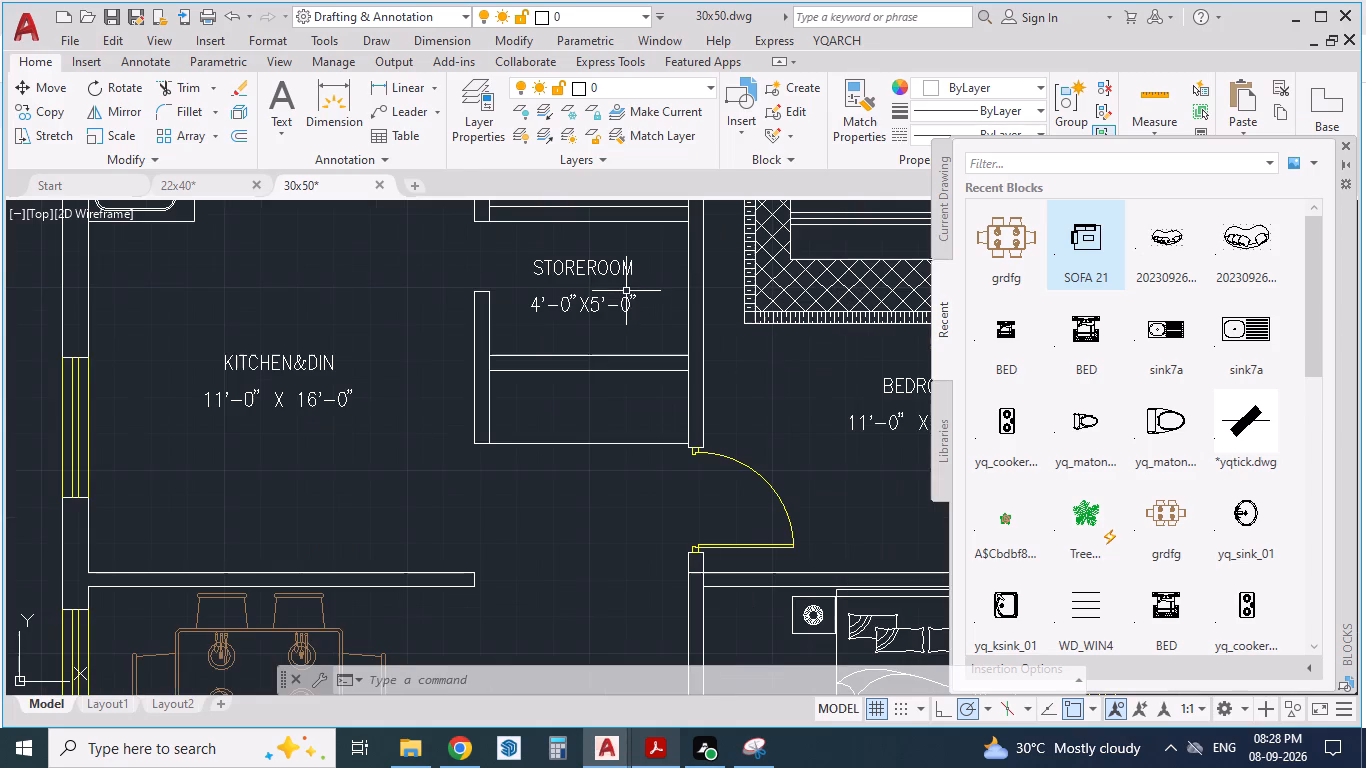
{"action": "key", "text": "alt+Tab"}
{"action": "key", "text": "alt+Tab"}
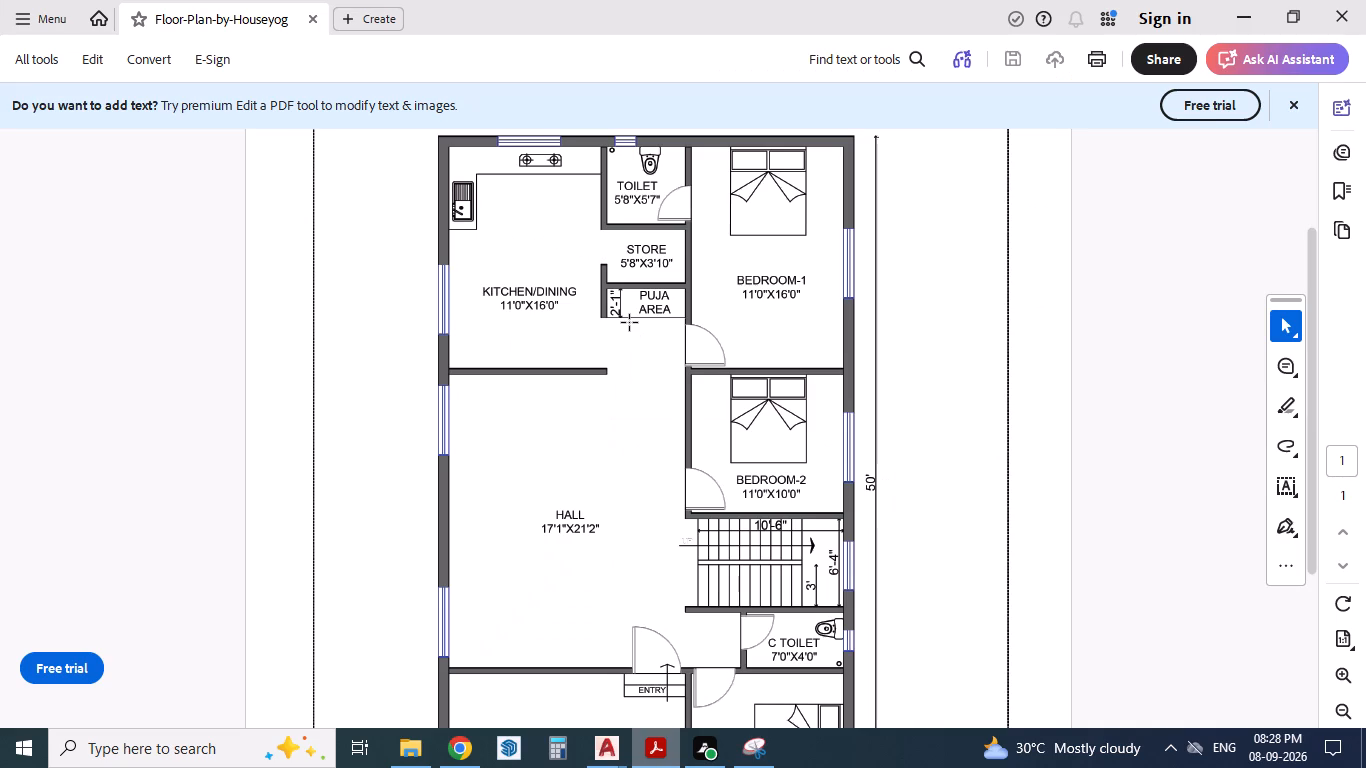
{"action": "key", "text": "alt+Tab"}
Edit the STOREROOM label's size line to read 5-8"X3'-10".
{"action": "scroll", "coordinate": [641, 288], "scroll_direction": "up", "scroll_amount": 1}
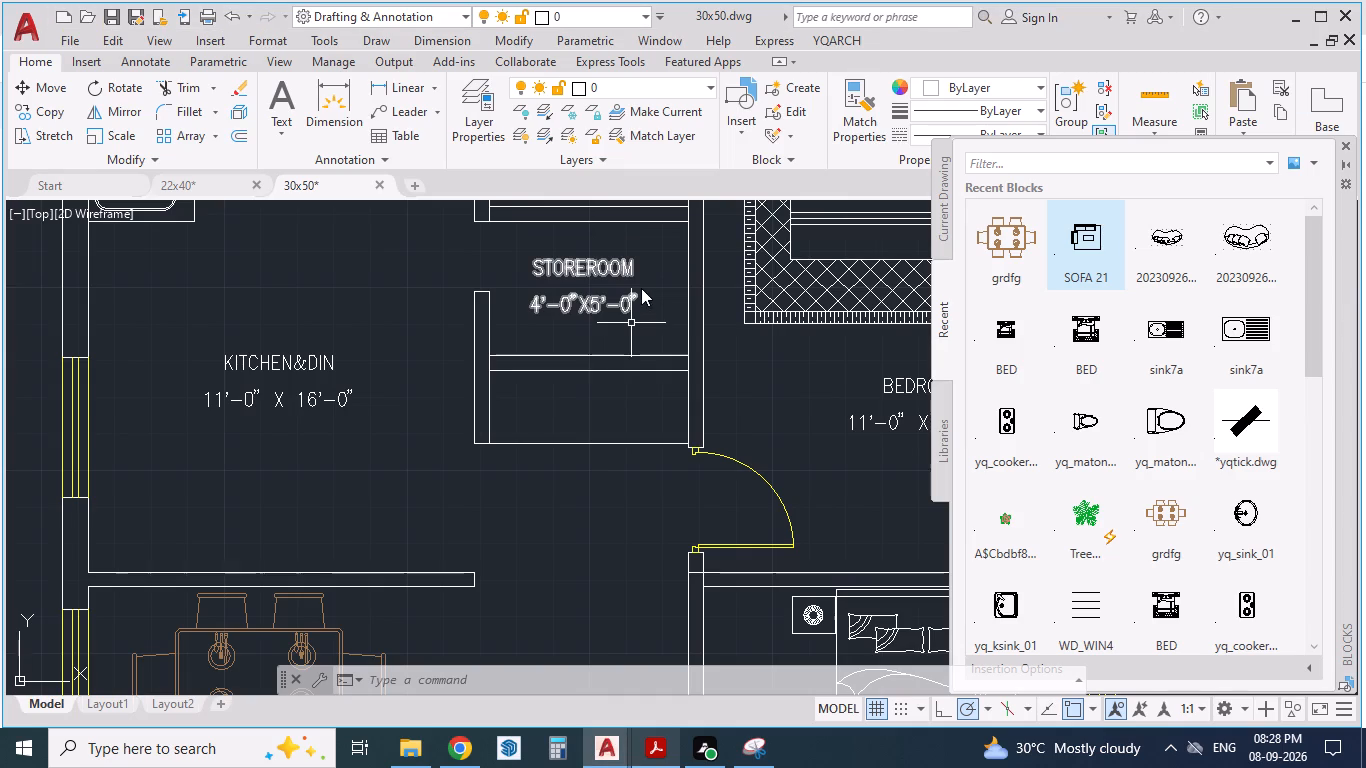
{"action": "triple_click", "coordinate": [613, 308]}
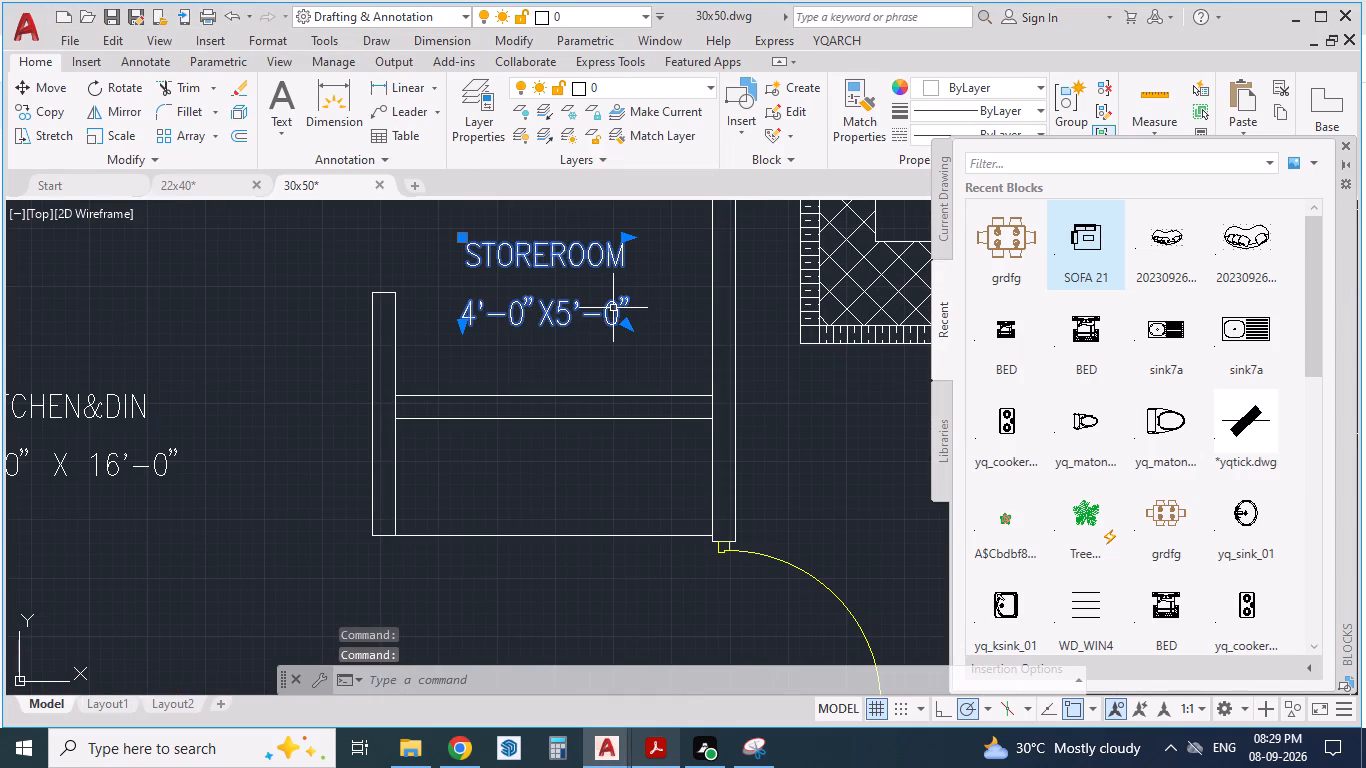
{"action": "left_click", "coordinate": [473, 321]}
{"action": "triple_click", "coordinate": [473, 317]}
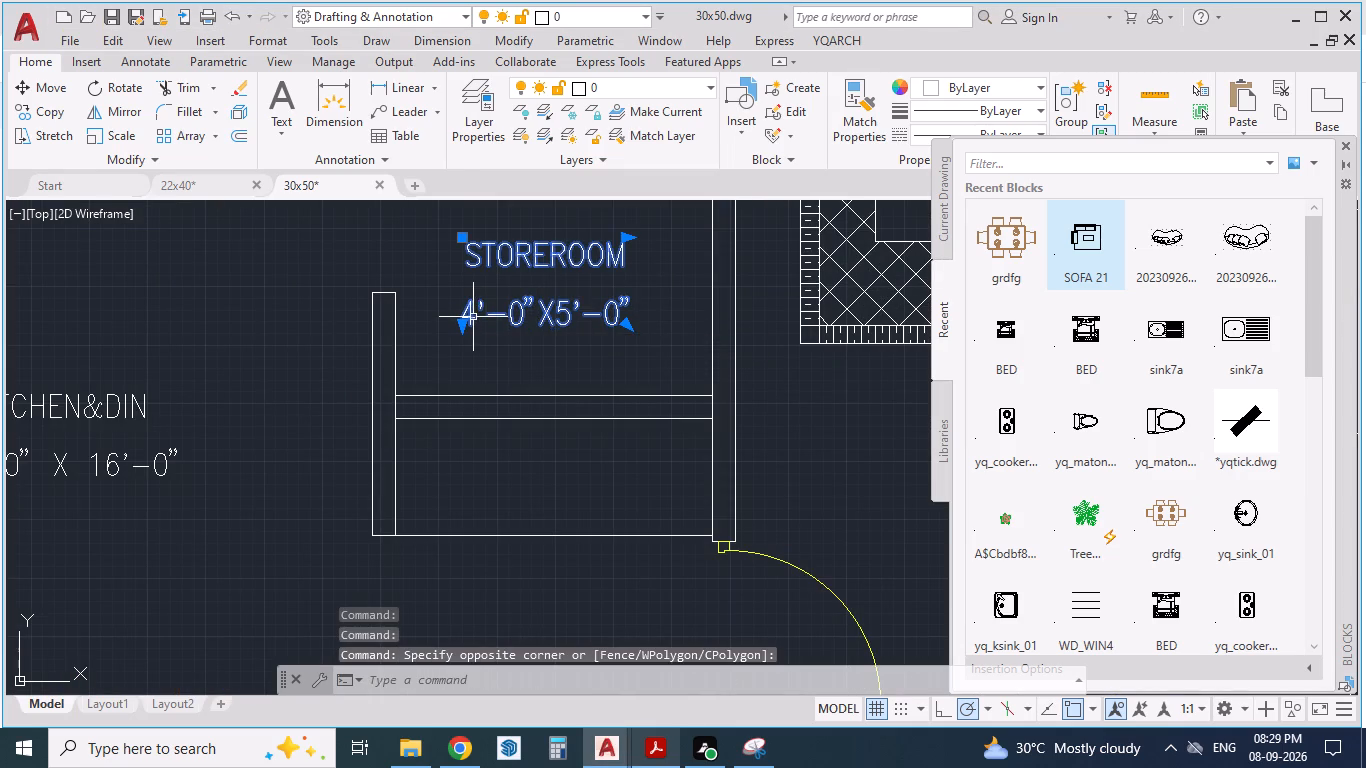
{"action": "left_click", "coordinate": [473, 317]}
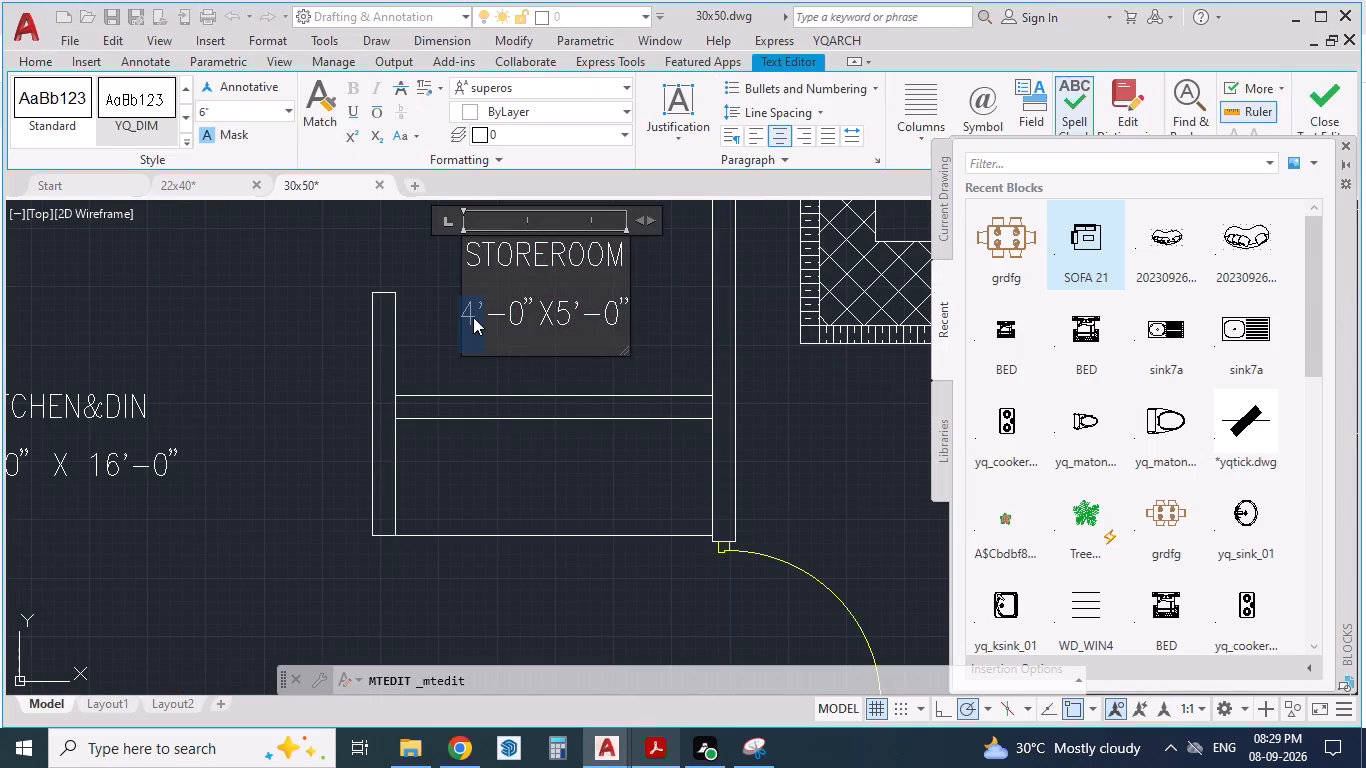
{"action": "key", "text": "5"}
{"action": "left_click", "coordinate": [502, 313]}
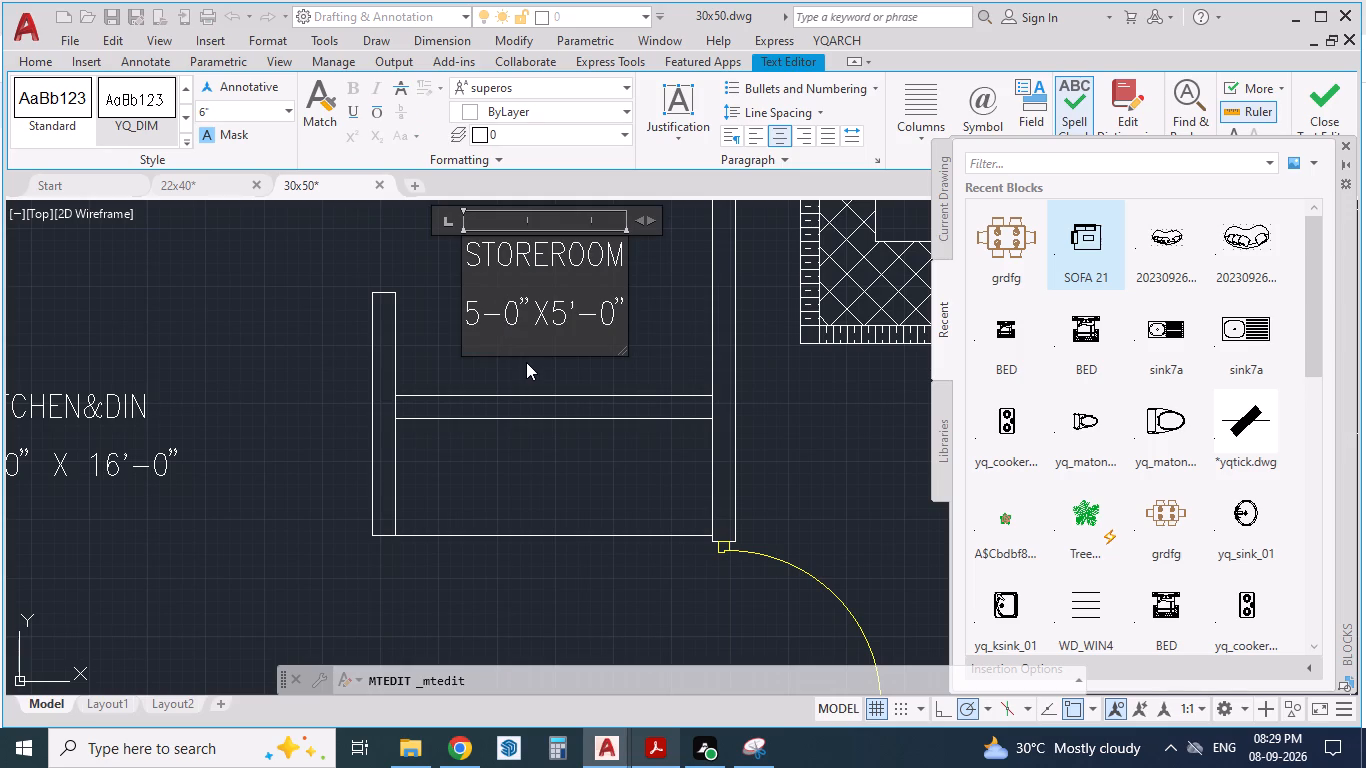
{"action": "key", "text": "Delete"}
{"action": "key", "text": "8"}
{"action": "left_click", "coordinate": [566, 315]}
{"action": "key", "text": "BackSpace"}
{"action": "key", "text": "3"}
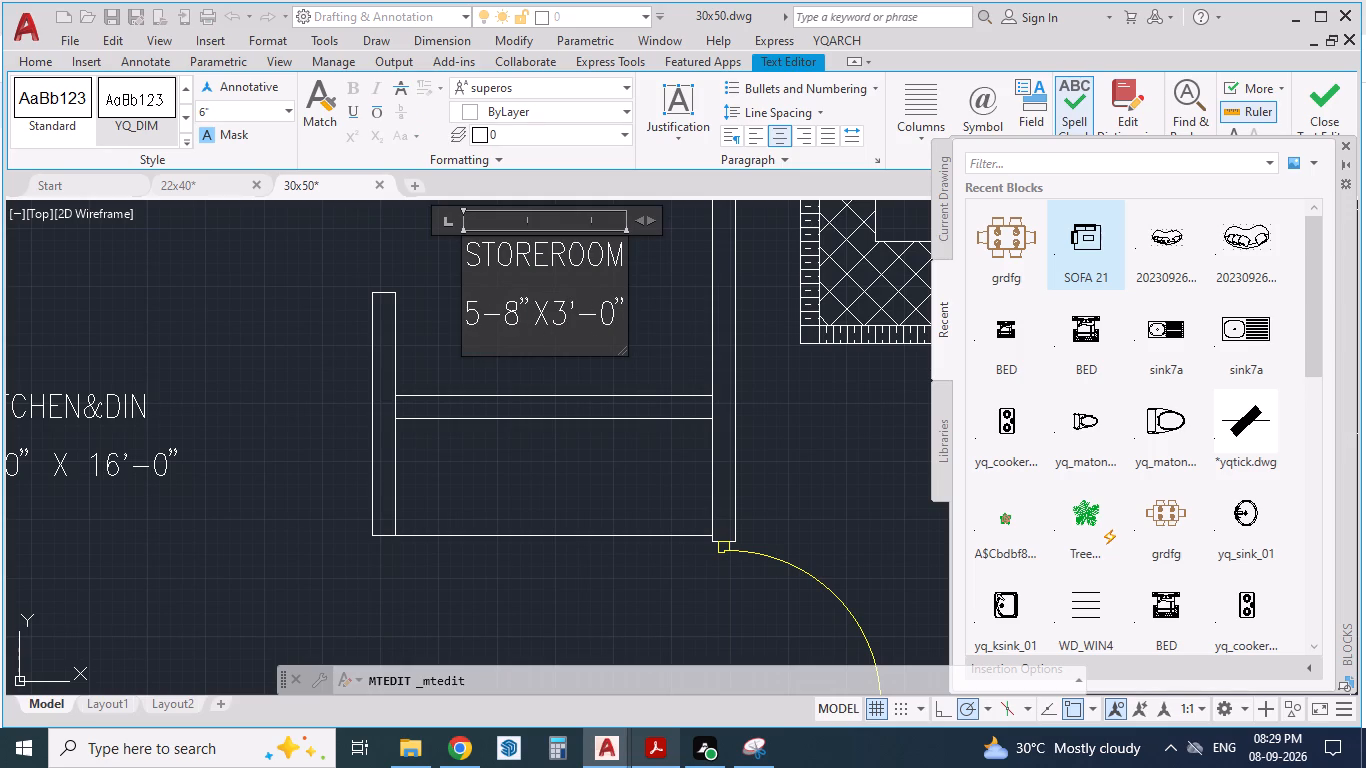
{"action": "left_click", "coordinate": [598, 306]}
{"action": "key", "text": "1"}
{"action": "left_click", "coordinate": [656, 353]}
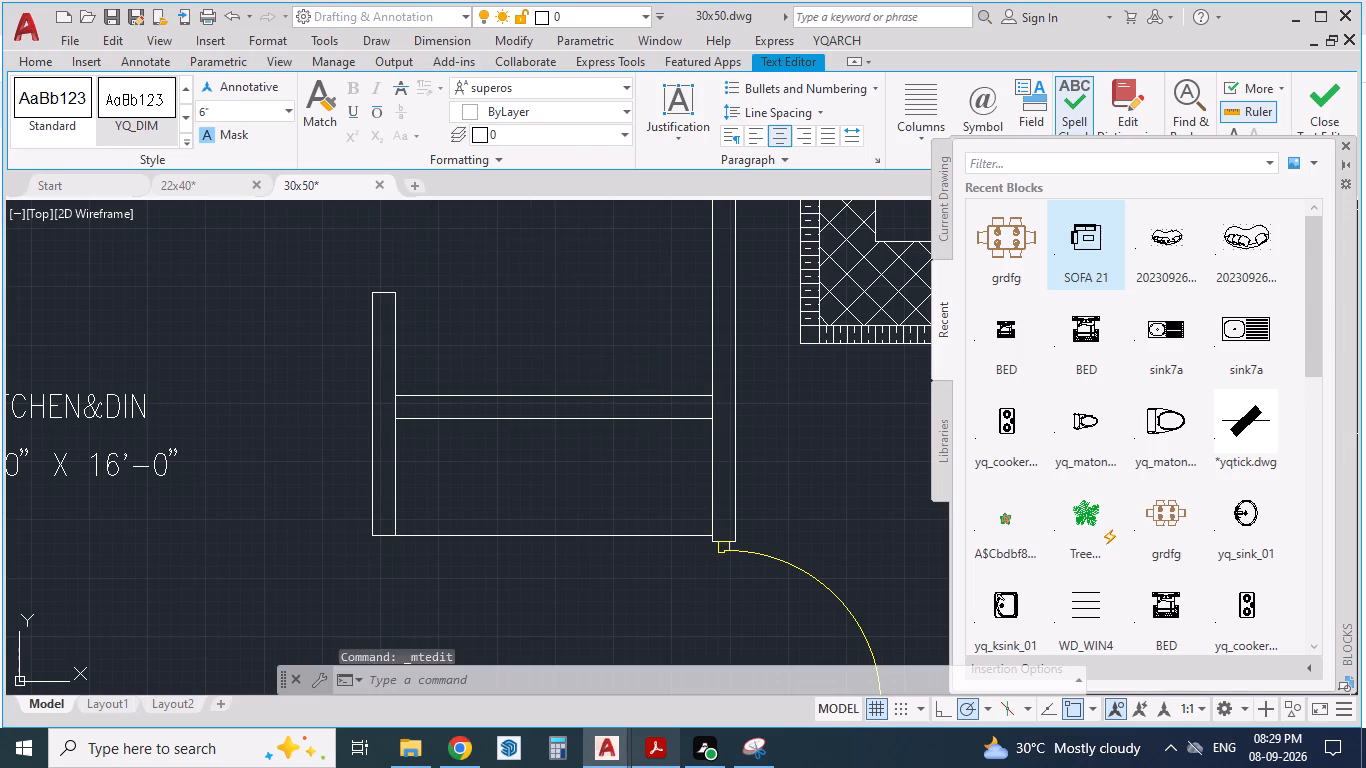
Check the puja area in the reference PDF and add an aligned dimension for its depth below the storeroom.
{"action": "scroll", "coordinate": [603, 456], "scroll_direction": "down", "scroll_amount": 1}
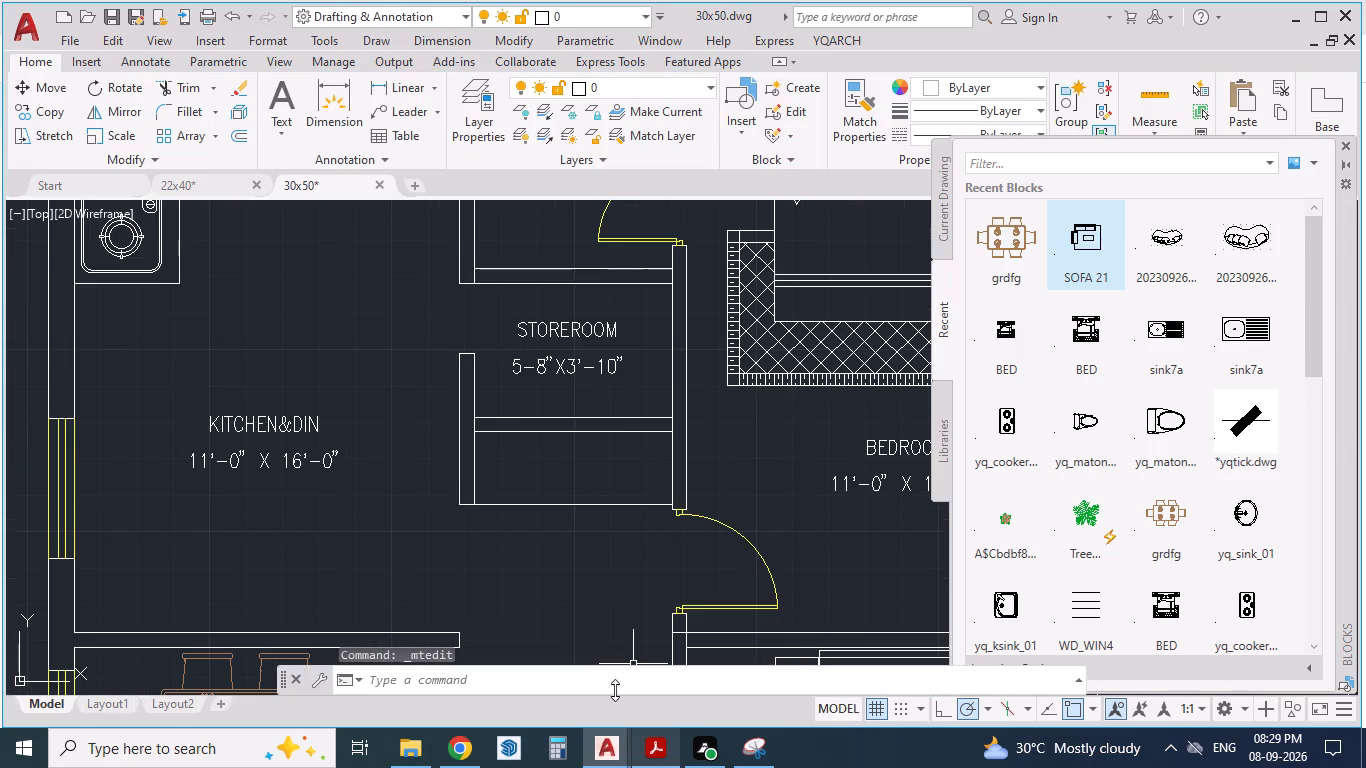
{"action": "left_click", "coordinate": [670, 752]}
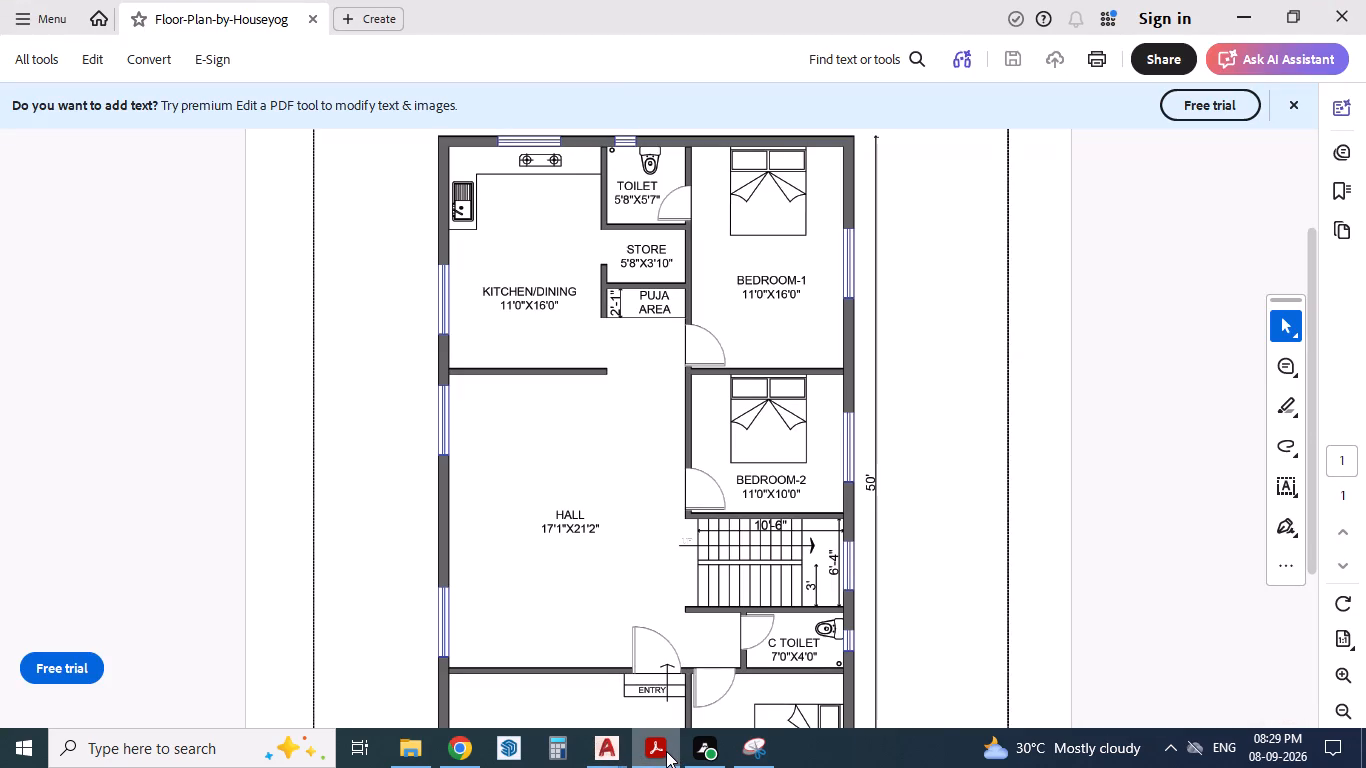
{"action": "left_click", "coordinate": [666, 751]}
{"action": "scroll", "coordinate": [539, 501], "scroll_direction": "up", "scroll_amount": 1}
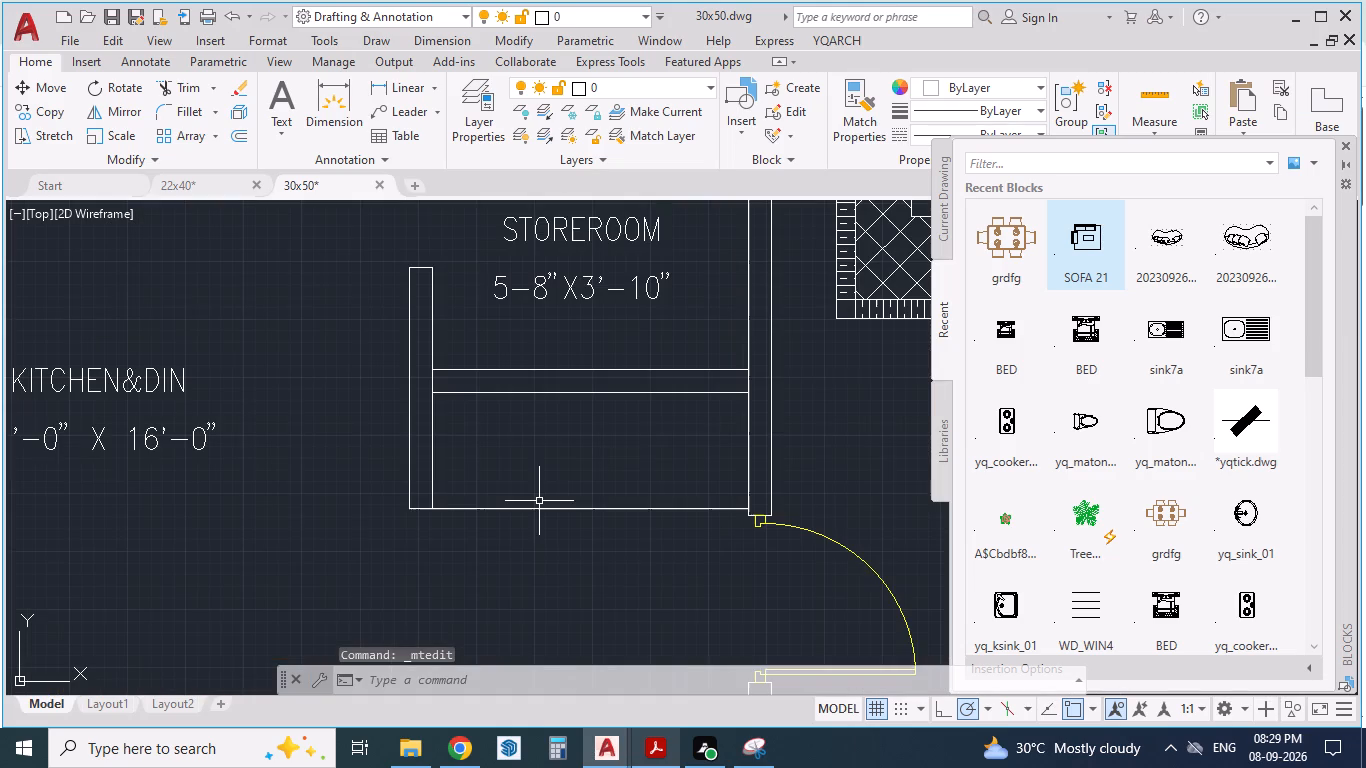
{"action": "type", "text": "DA"}
{"action": "key", "text": "Return"}
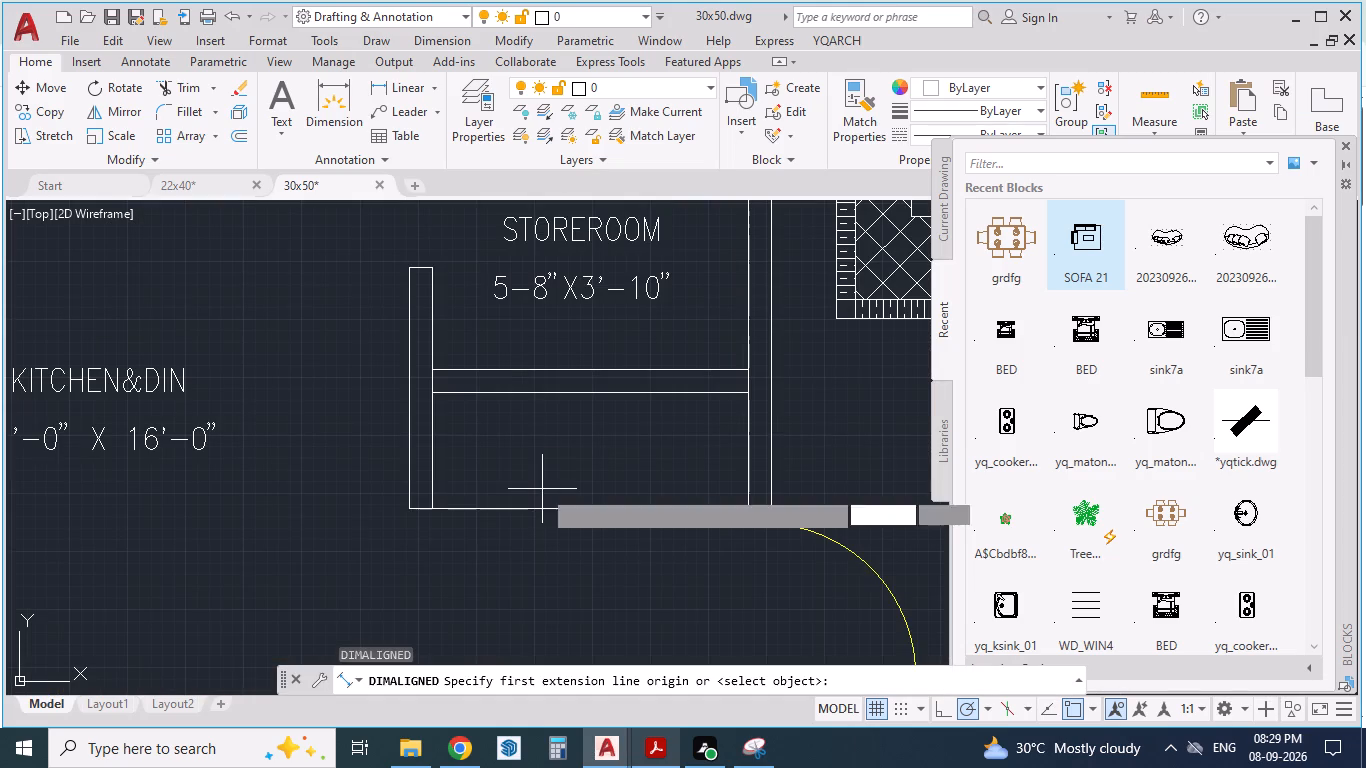
{"action": "left_click", "coordinate": [461, 392]}
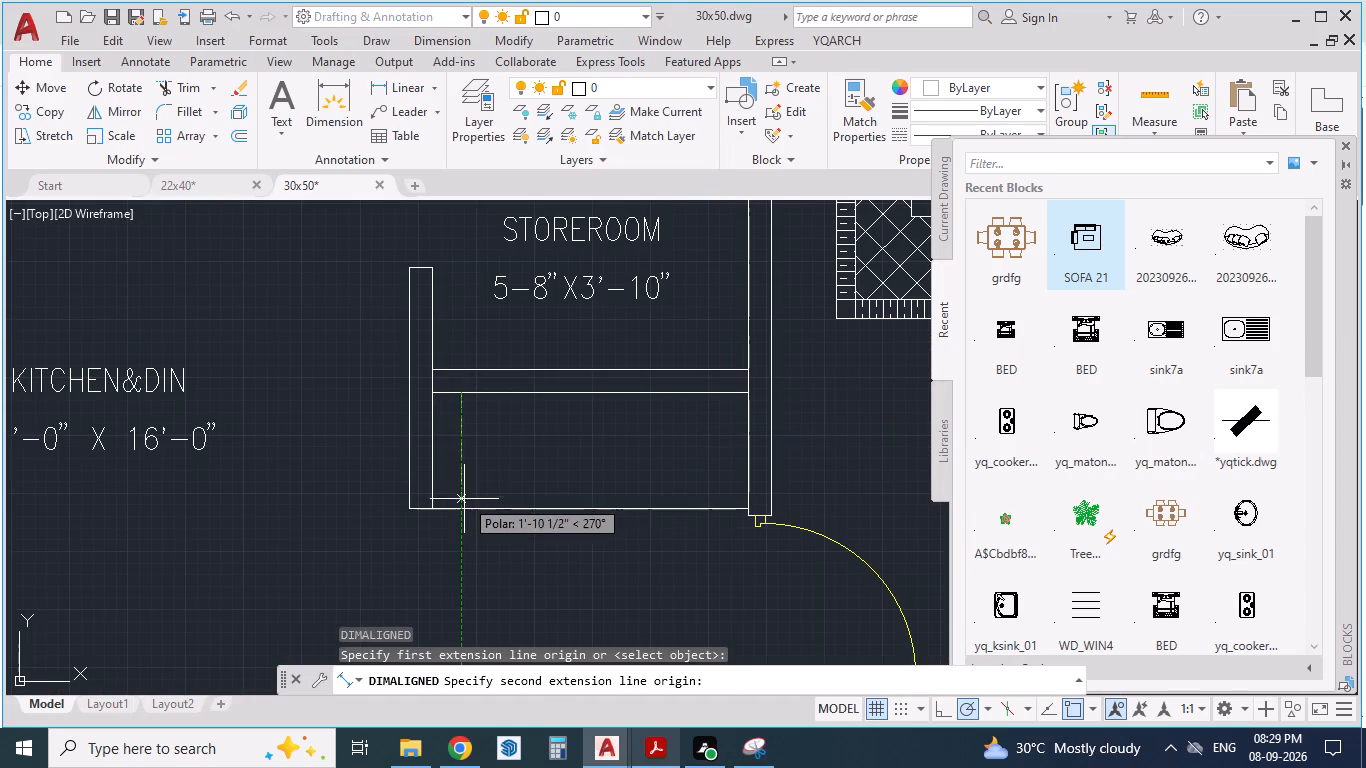
{"action": "left_click", "coordinate": [463, 503]}
{"action": "left_click", "coordinate": [476, 492]}
Copy the STOREROOM label into the puja area below it, beside the depth dimension.
{"action": "scroll", "coordinate": [560, 476], "scroll_direction": "down", "scroll_amount": 1}
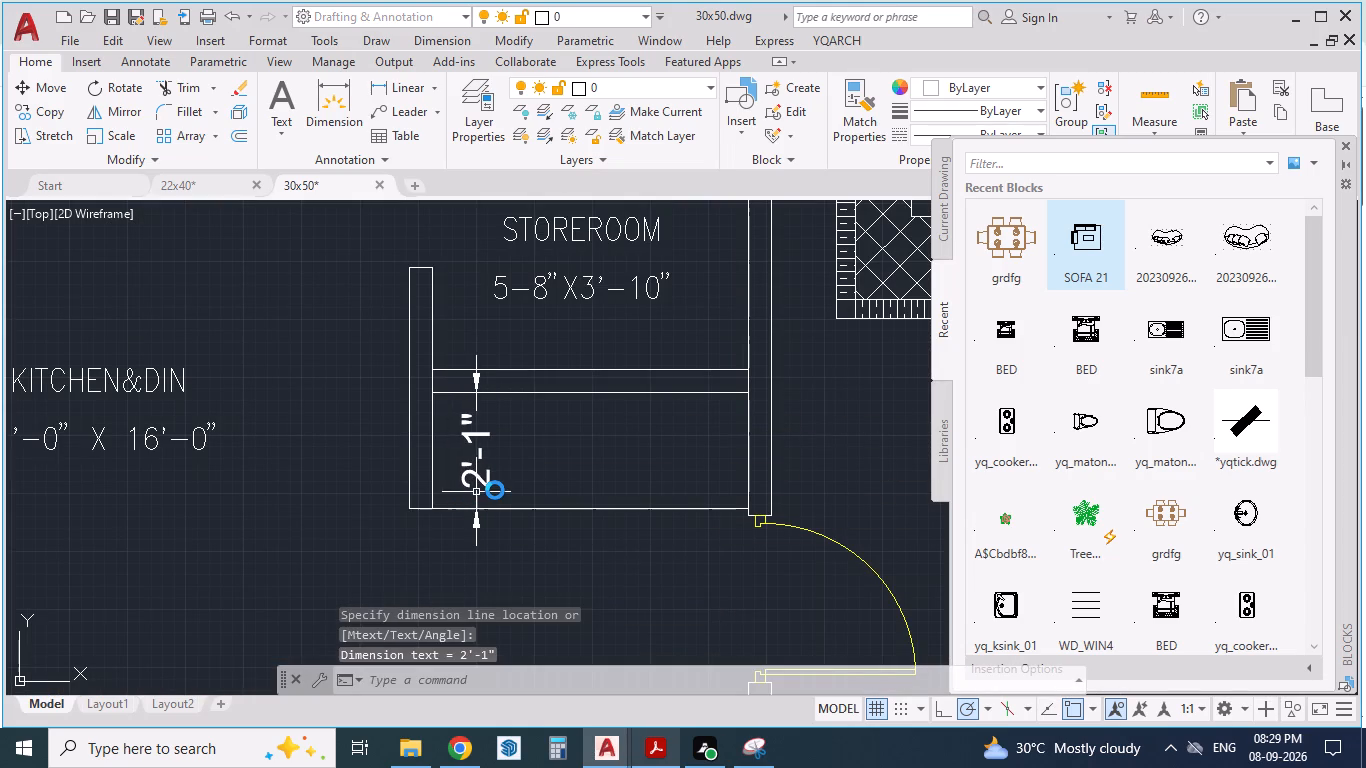
{"action": "left_click", "coordinate": [565, 323]}
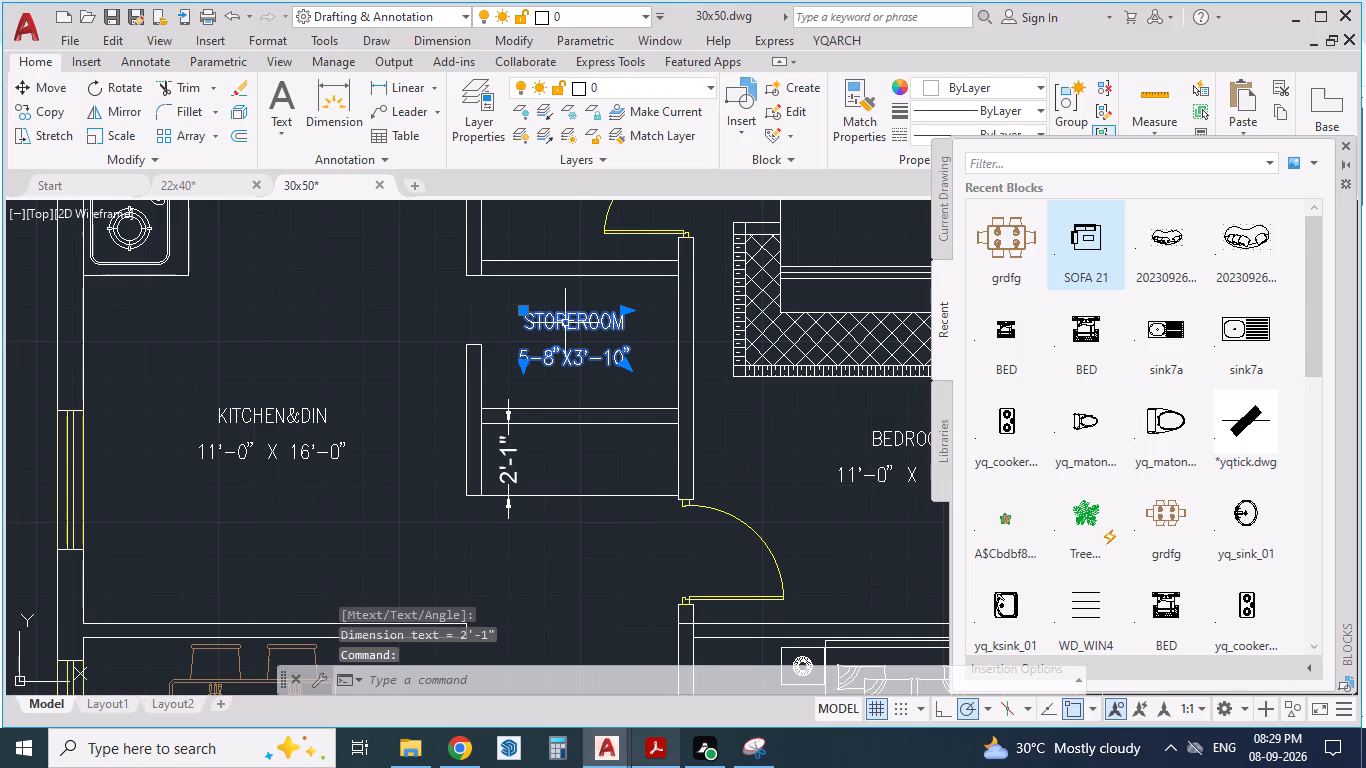
{"action": "key", "text": "ctrl+c"}
{"action": "key", "text": "ctrl+v"}
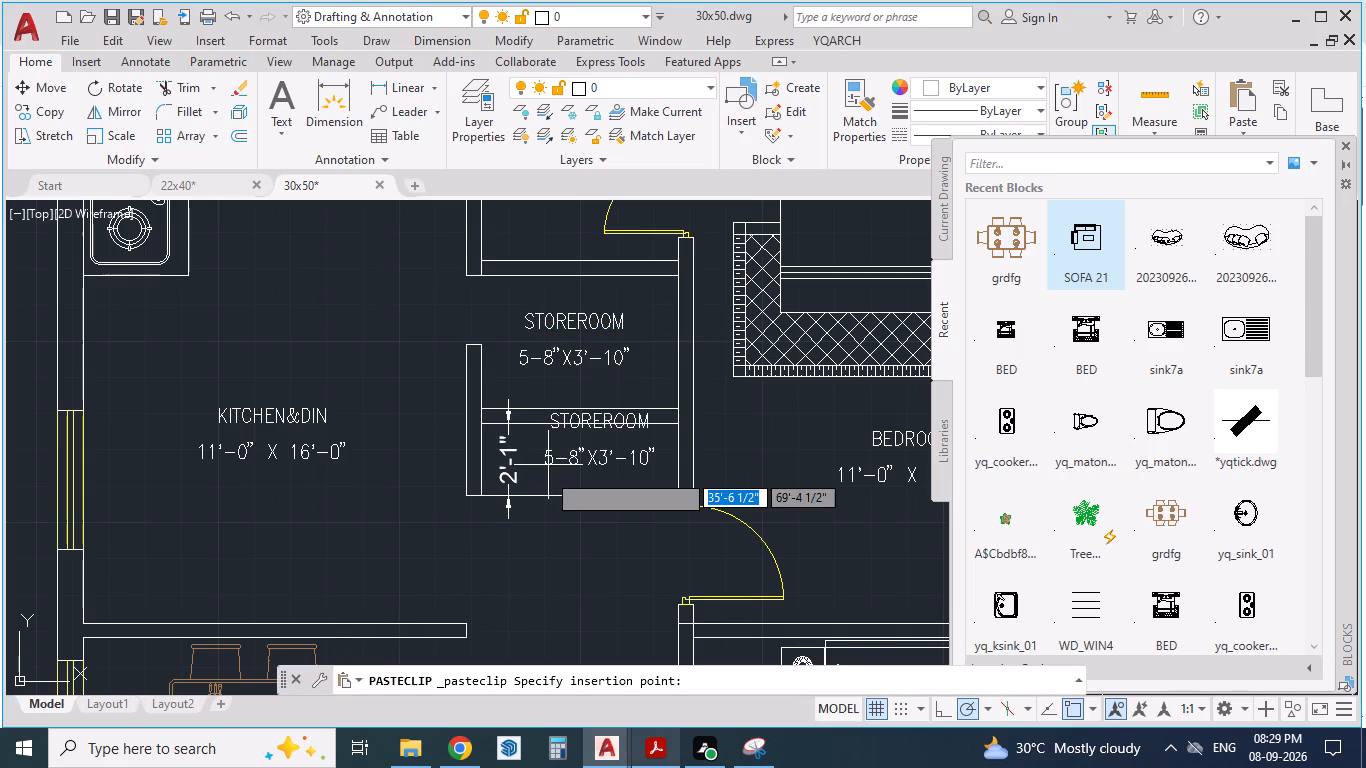
{"action": "left_click", "coordinate": [541, 488]}
Change the copied label's name to POOJA and delete its size line.
{"action": "triple_click", "coordinate": [567, 450]}
{"action": "left_click", "coordinate": [567, 450]}
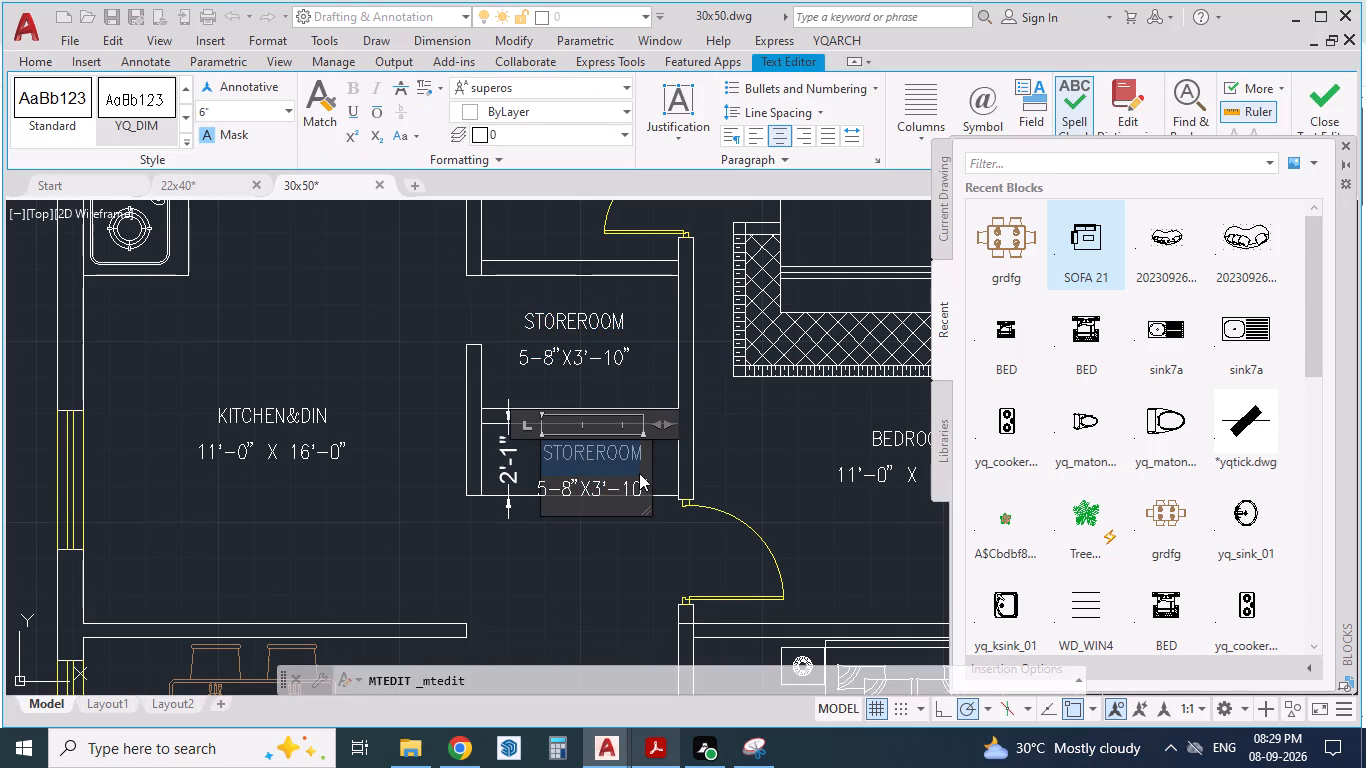
{"action": "type", "text": "POOJ"}
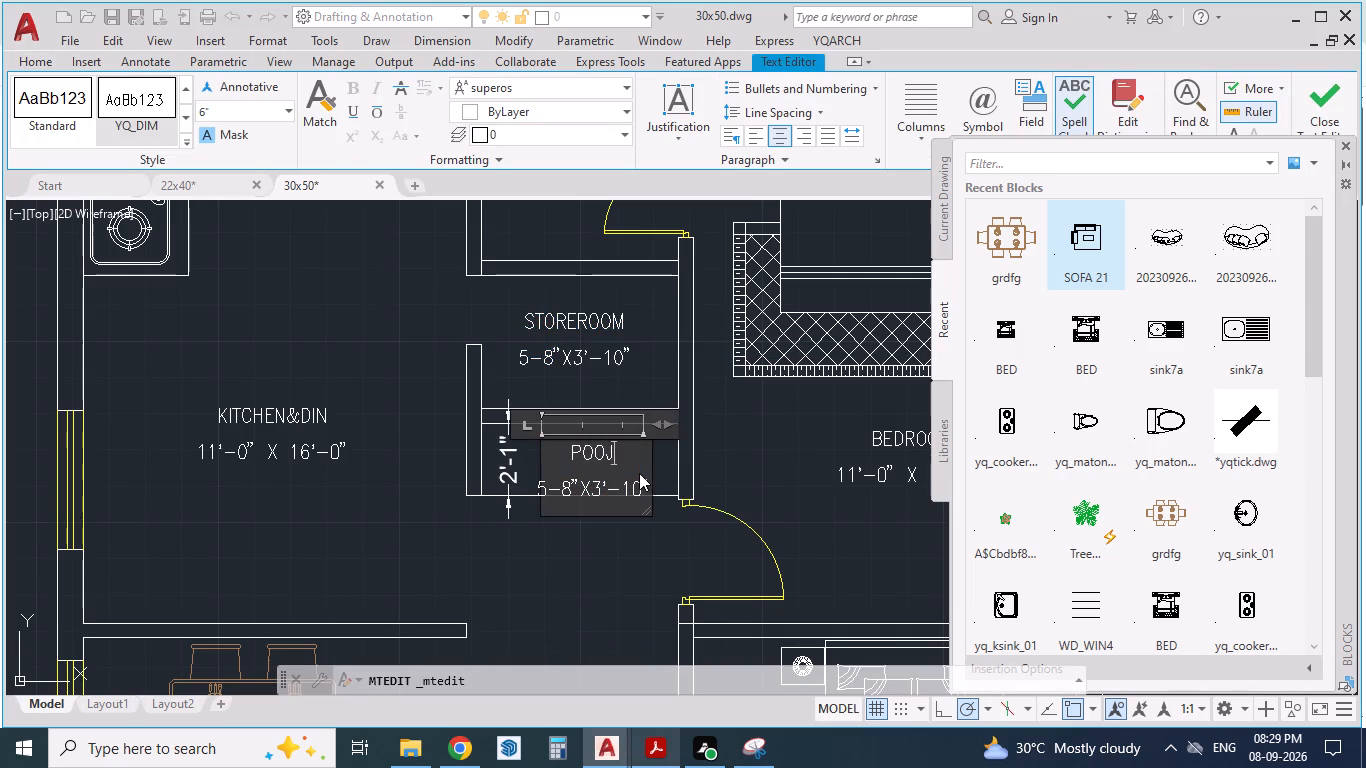
{"action": "key", "text": "a"}
{"action": "key", "text": "Delete"}
{"action": "key", "text": "Delete"}
{"action": "key", "text": "Delete"}
{"action": "key", "text": "Delete"}
{"action": "key", "text": "Delete"}
{"action": "key", "text": "Delete"}
{"action": "key", "text": "Delete"}
{"action": "key", "text": "Delete"}
{"action": "key", "text": "Delete"}
{"action": "key", "text": "Delete"}
{"action": "key", "text": "Delete"}
{"action": "key", "text": "Delete"}
{"action": "key", "text": "Delete"}
{"action": "key", "text": "Delete"}
{"action": "key", "text": "Delete"}
{"action": "key", "text": "Delete"}
{"action": "key", "text": "Delete"}
{"action": "key", "text": "Delete"}
{"action": "key", "text": "Delete"}
{"action": "key", "text": "Delete"}
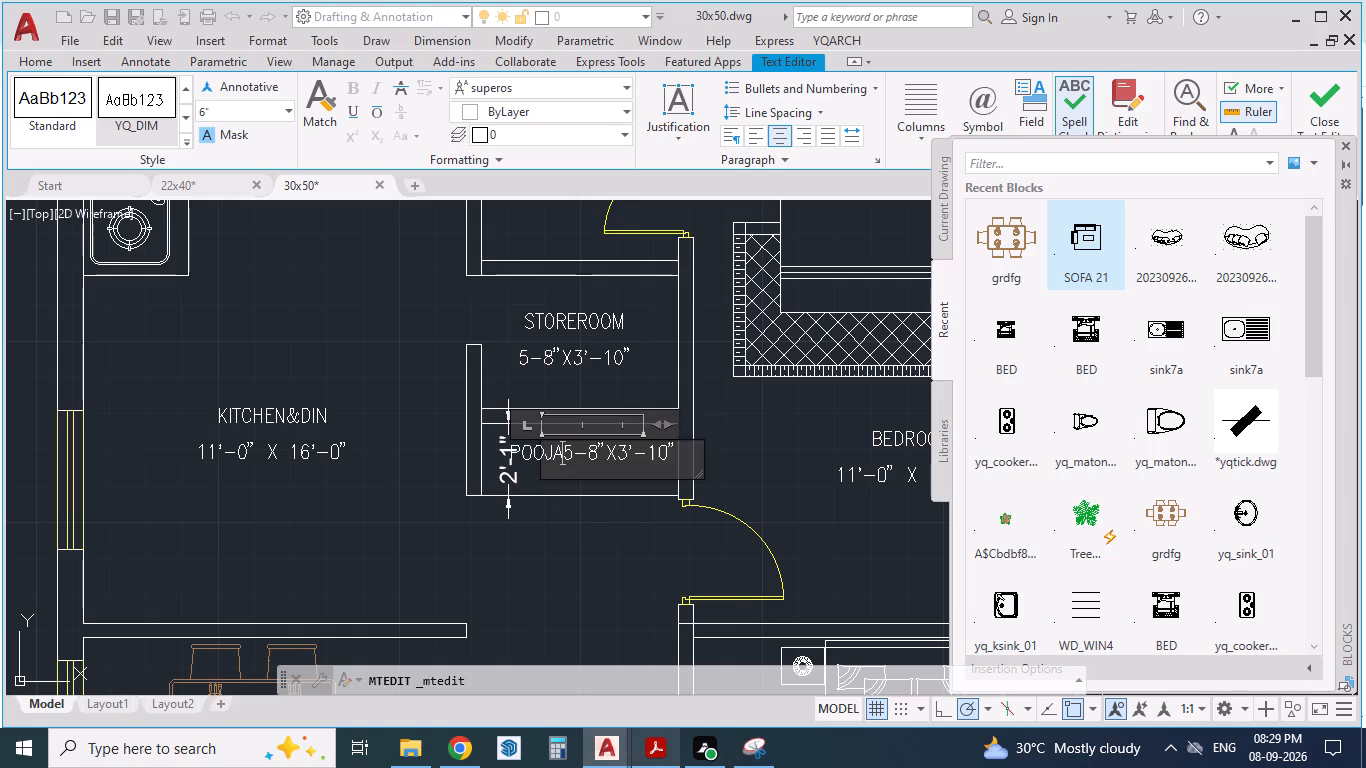
{"action": "left_click", "coordinate": [657, 462]}
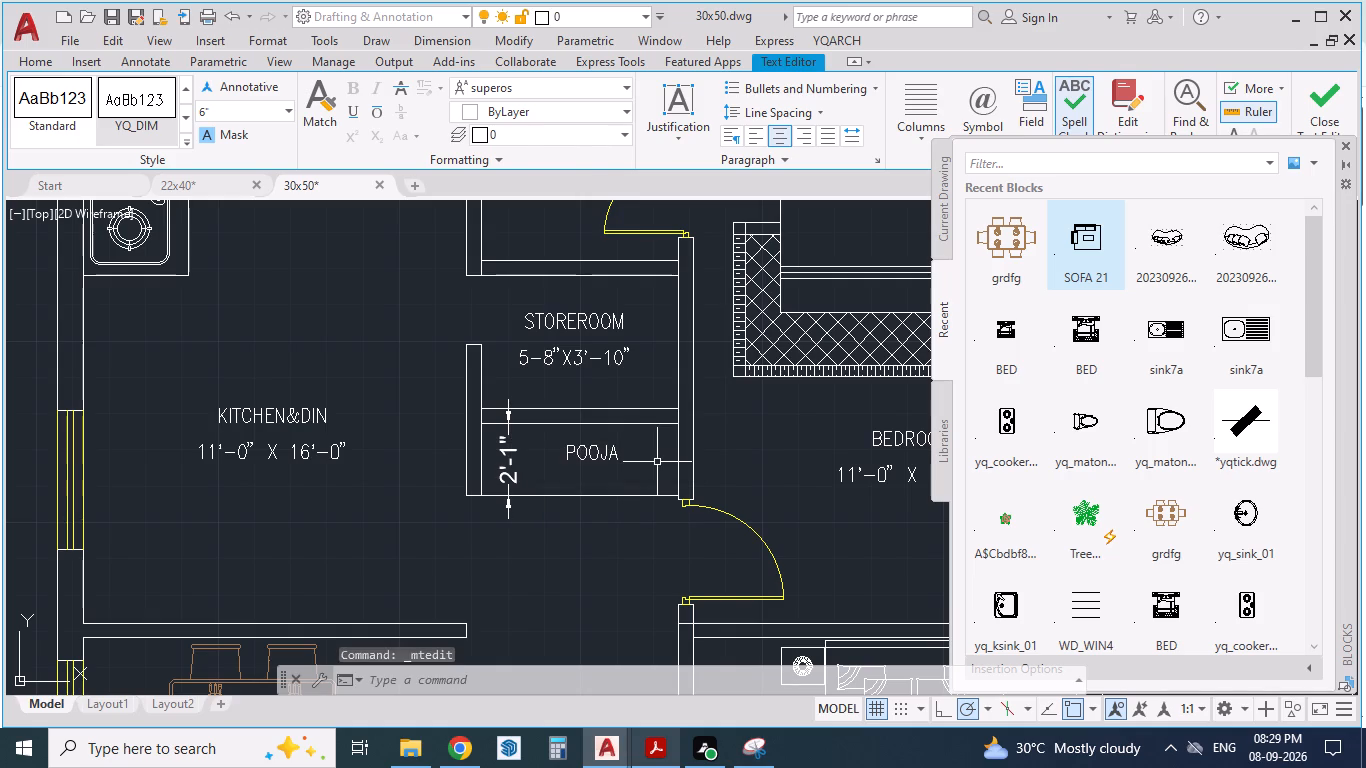
Compare the kitchen/dining room and hall layout in the reference PDF with the 30x50 drawing.
{"action": "left_click", "coordinate": [657, 742]}
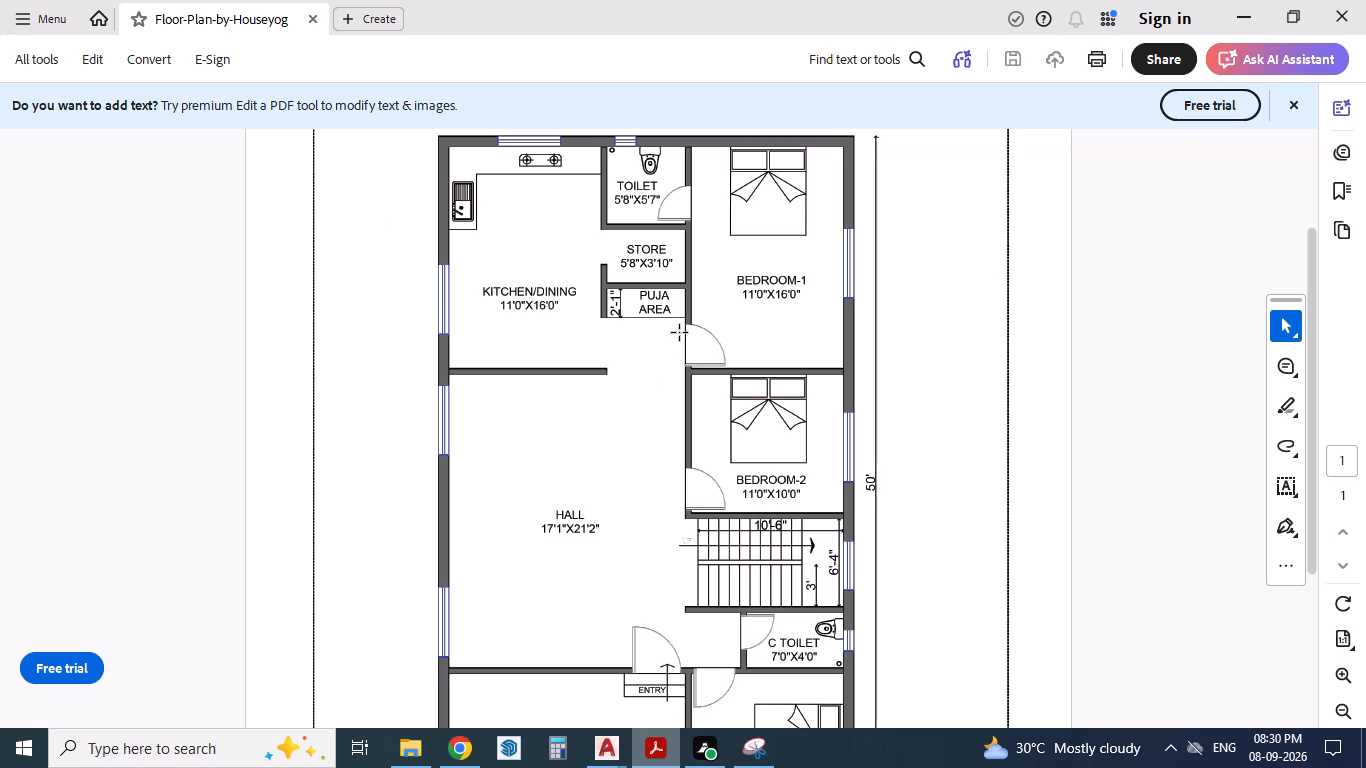
{"action": "key", "text": "alt+Tab"}
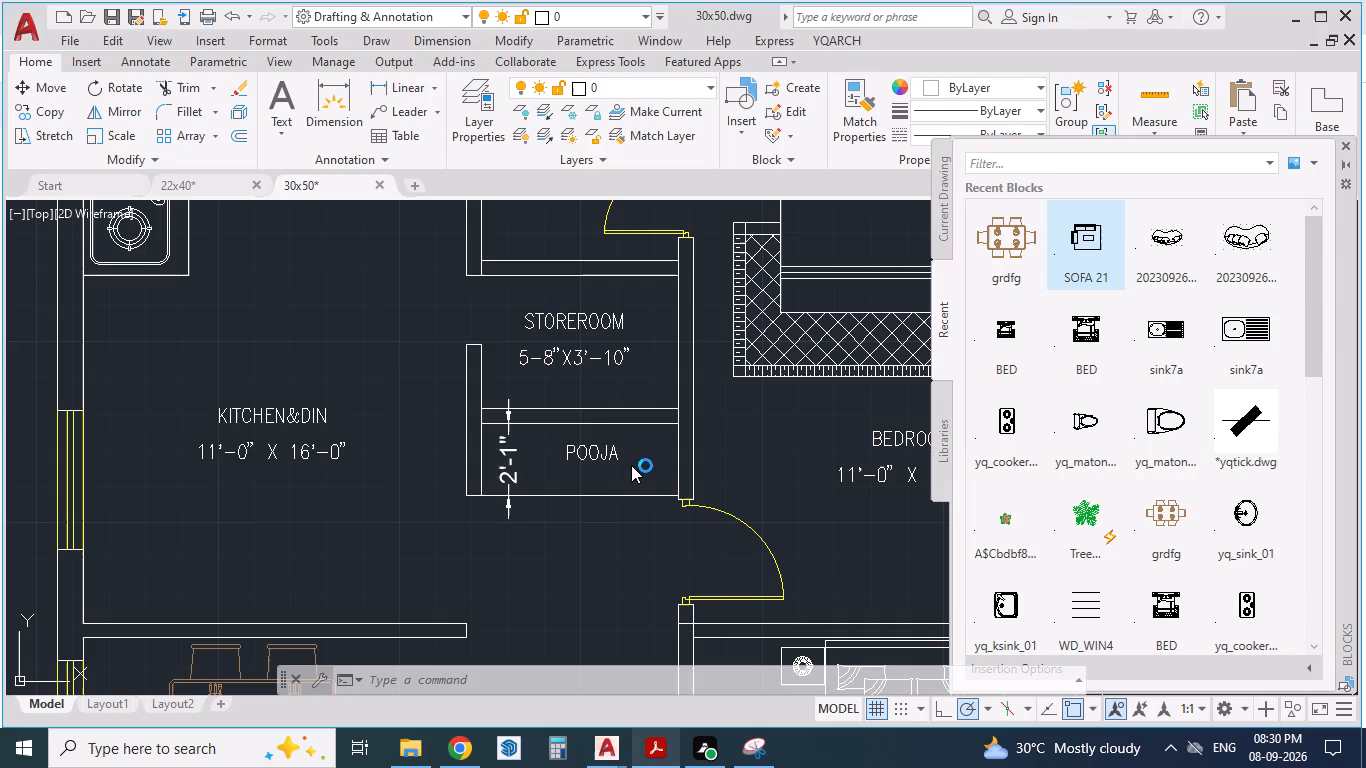
{"action": "scroll", "coordinate": [654, 454], "scroll_direction": "down", "scroll_amount": 2}
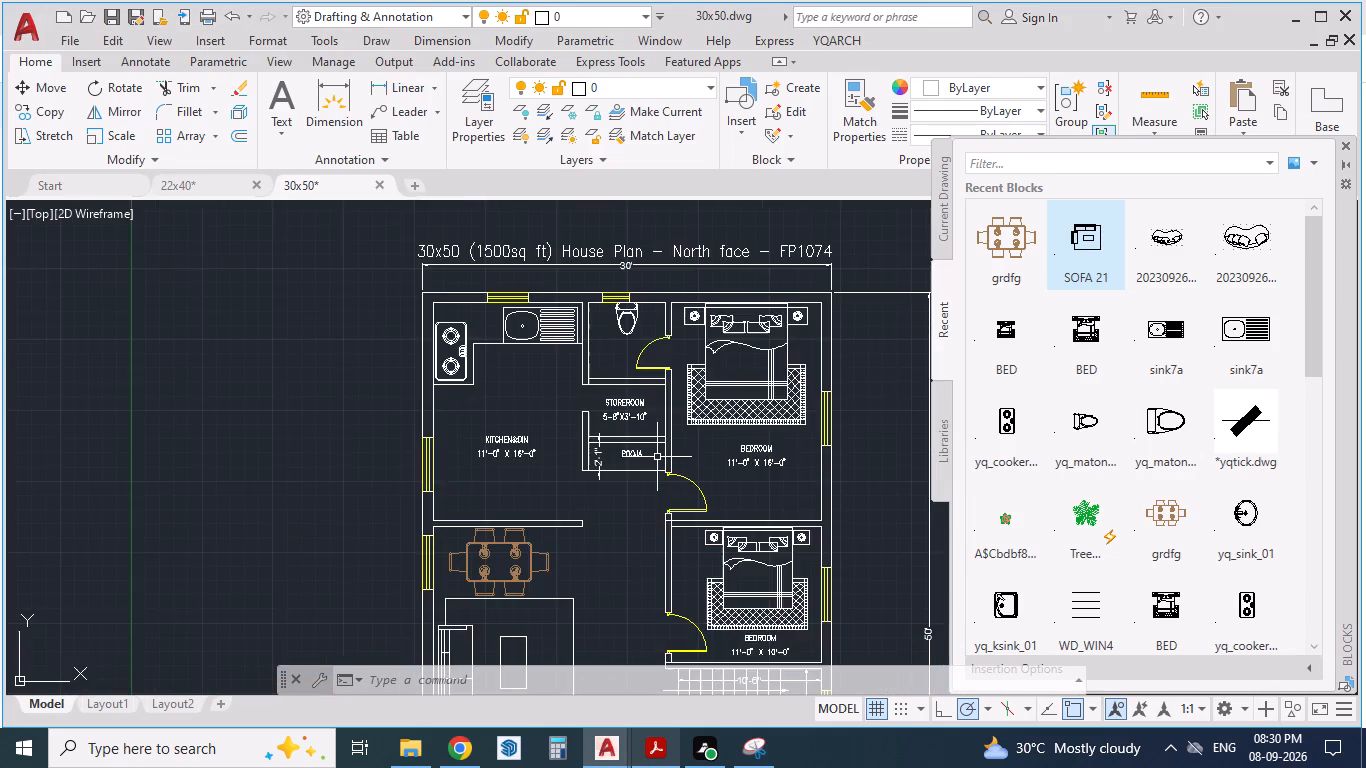
{"action": "scroll", "coordinate": [657, 457], "scroll_direction": "down", "scroll_amount": 2}
{"action": "scroll", "coordinate": [657, 541], "scroll_direction": "up", "scroll_amount": 2}
{"action": "key", "text": "alt+Tab"}
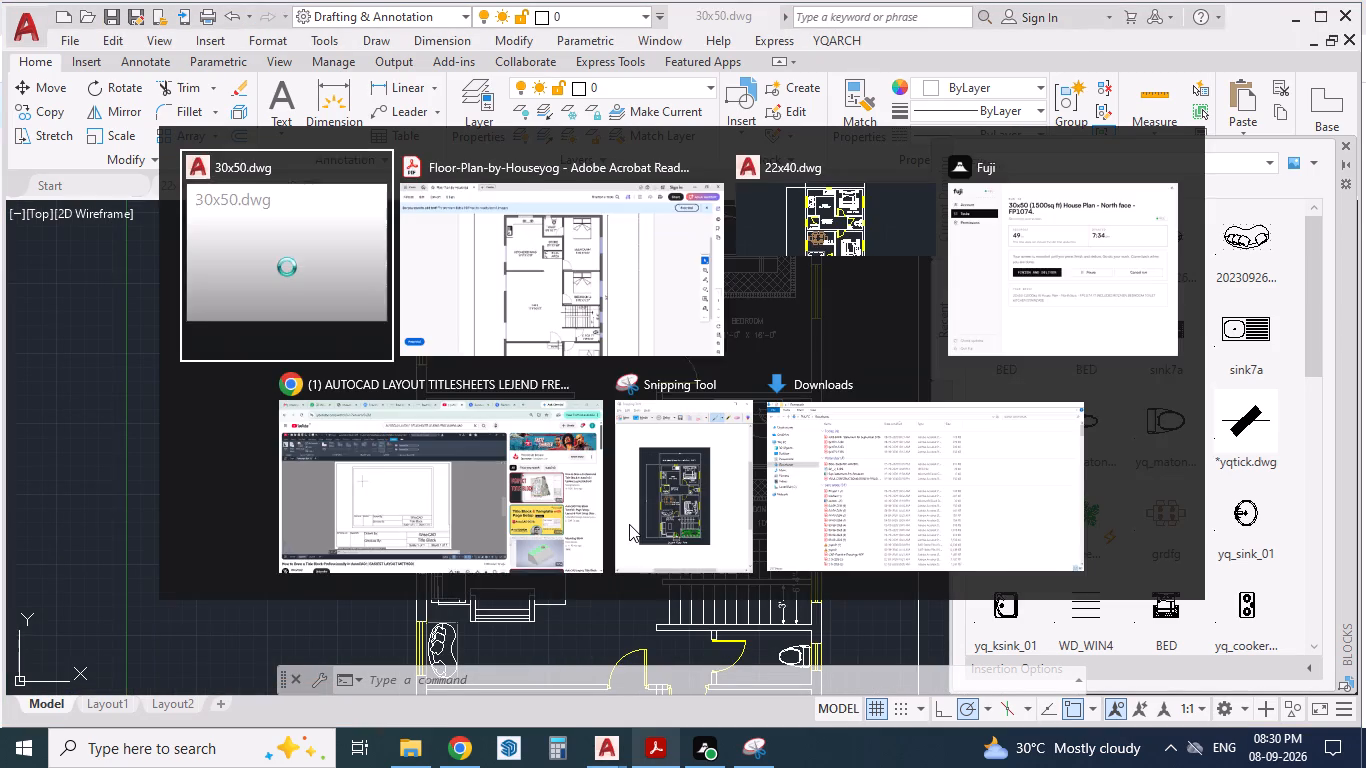
{"action": "key", "text": "alt+Tab"}
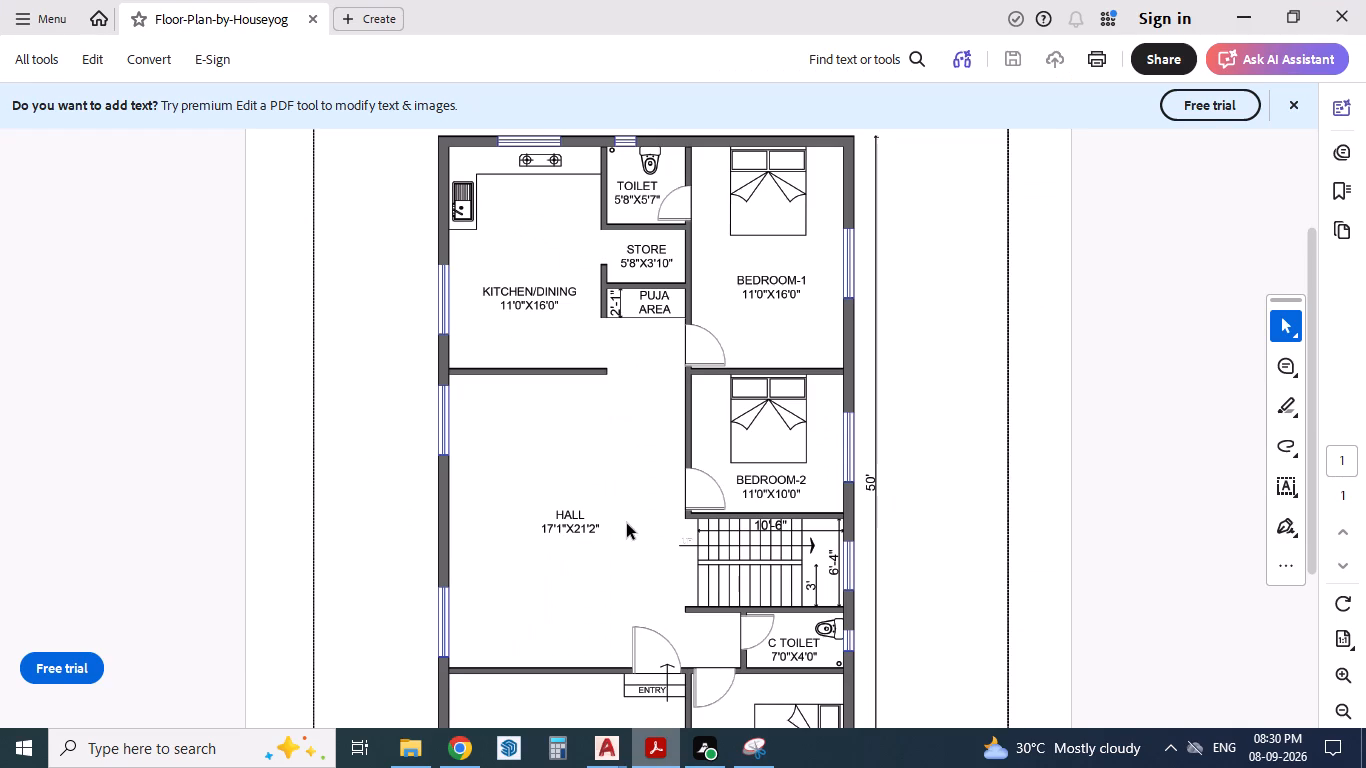
{"action": "key", "text": "alt+Tab"}
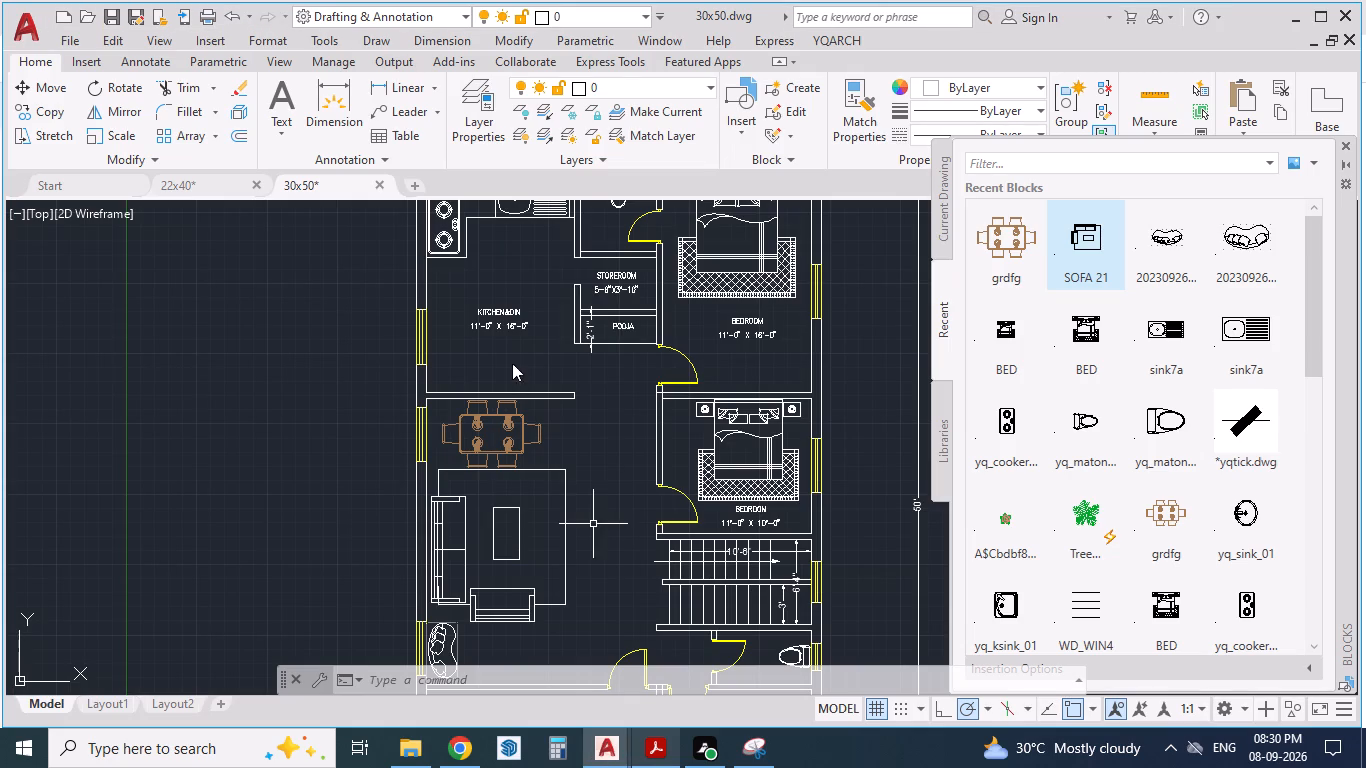
Move the dining table set from the hall into the kitchen/dining room, just above the dividing wall.
{"action": "scroll", "coordinate": [507, 338], "scroll_direction": "down", "scroll_amount": 1}
{"action": "scroll", "coordinate": [512, 354], "scroll_direction": "up", "scroll_amount": 1}
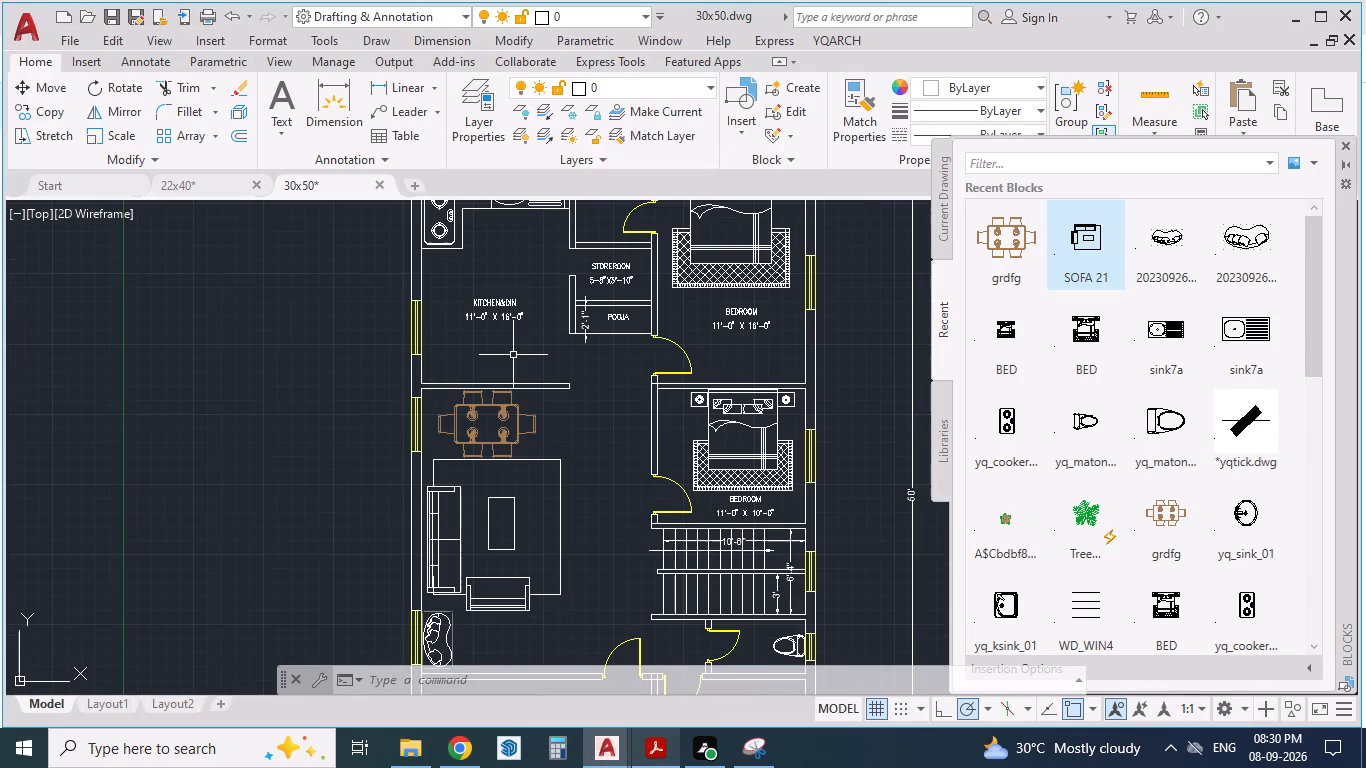
{"action": "left_click", "coordinate": [503, 417]}
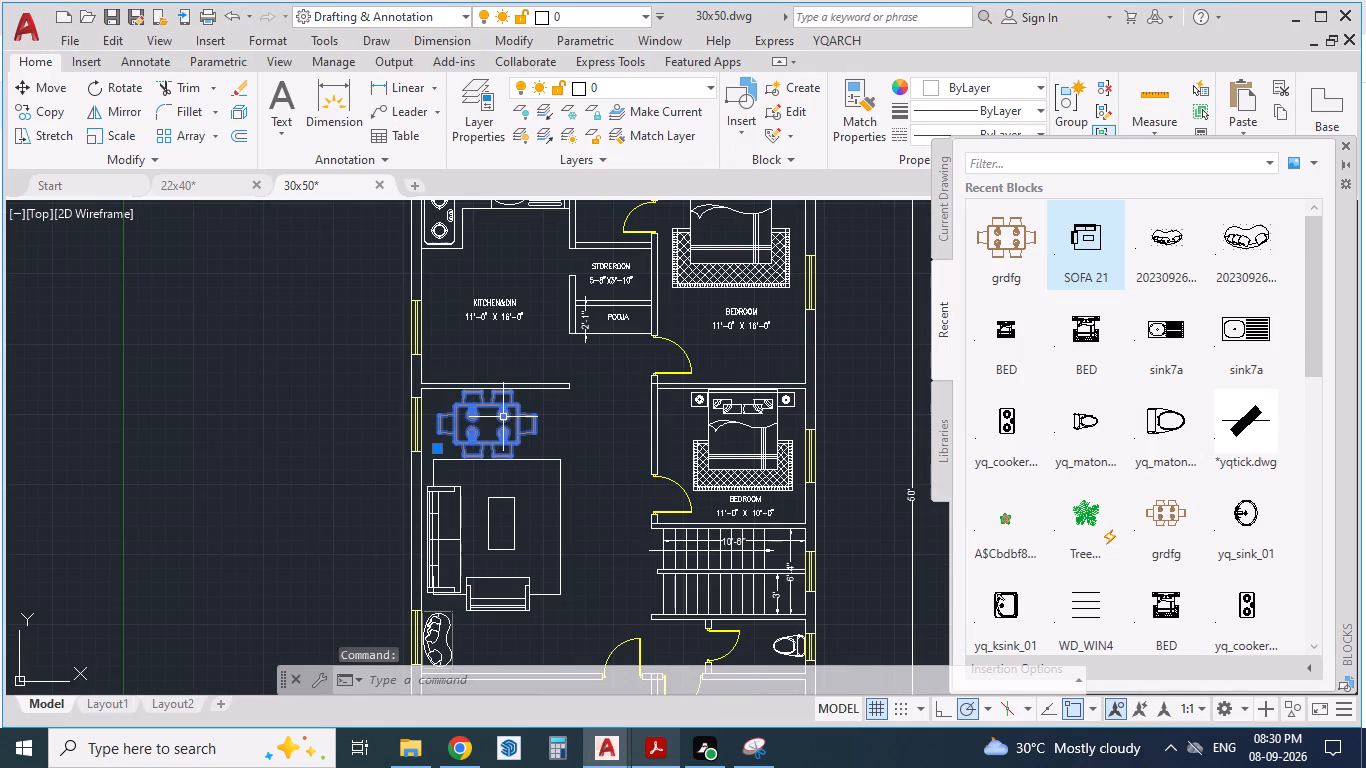
{"action": "key", "text": "ctrl+x"}
{"action": "key", "text": "ctrl+v"}
{"action": "scroll", "coordinate": [448, 340], "scroll_direction": "up", "scroll_amount": 2}
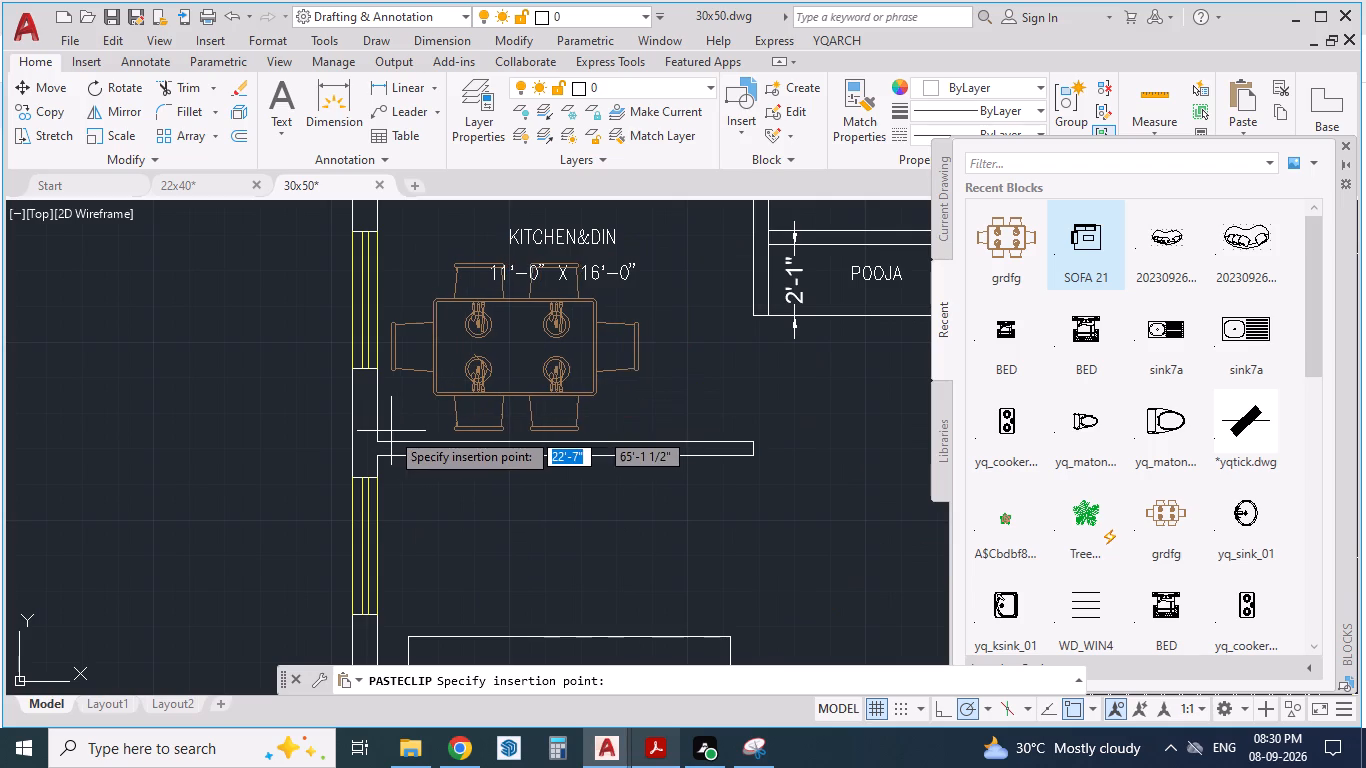
{"action": "left_click", "coordinate": [387, 431]}
{"action": "scroll", "coordinate": [512, 442], "scroll_direction": "down", "scroll_amount": 1}
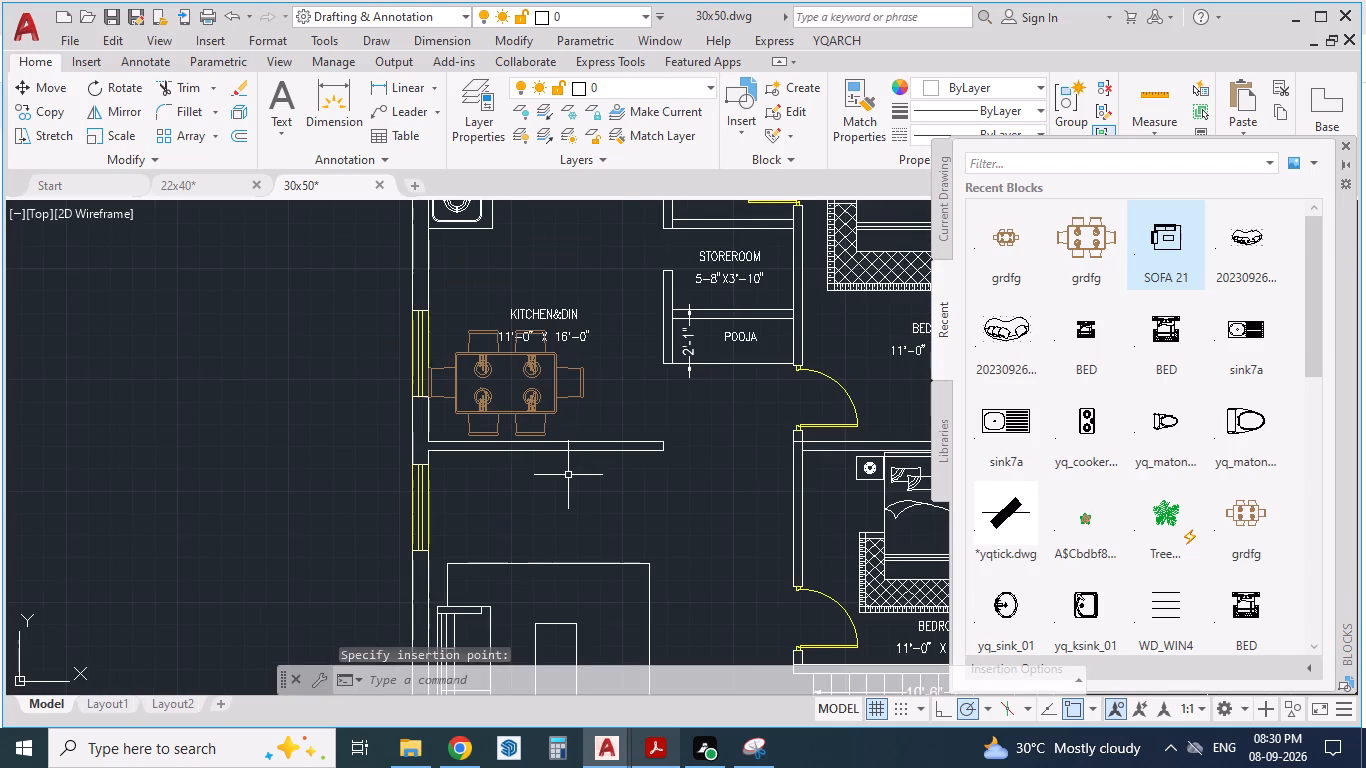
{"action": "scroll", "coordinate": [568, 475], "scroll_direction": "down", "scroll_amount": 1}
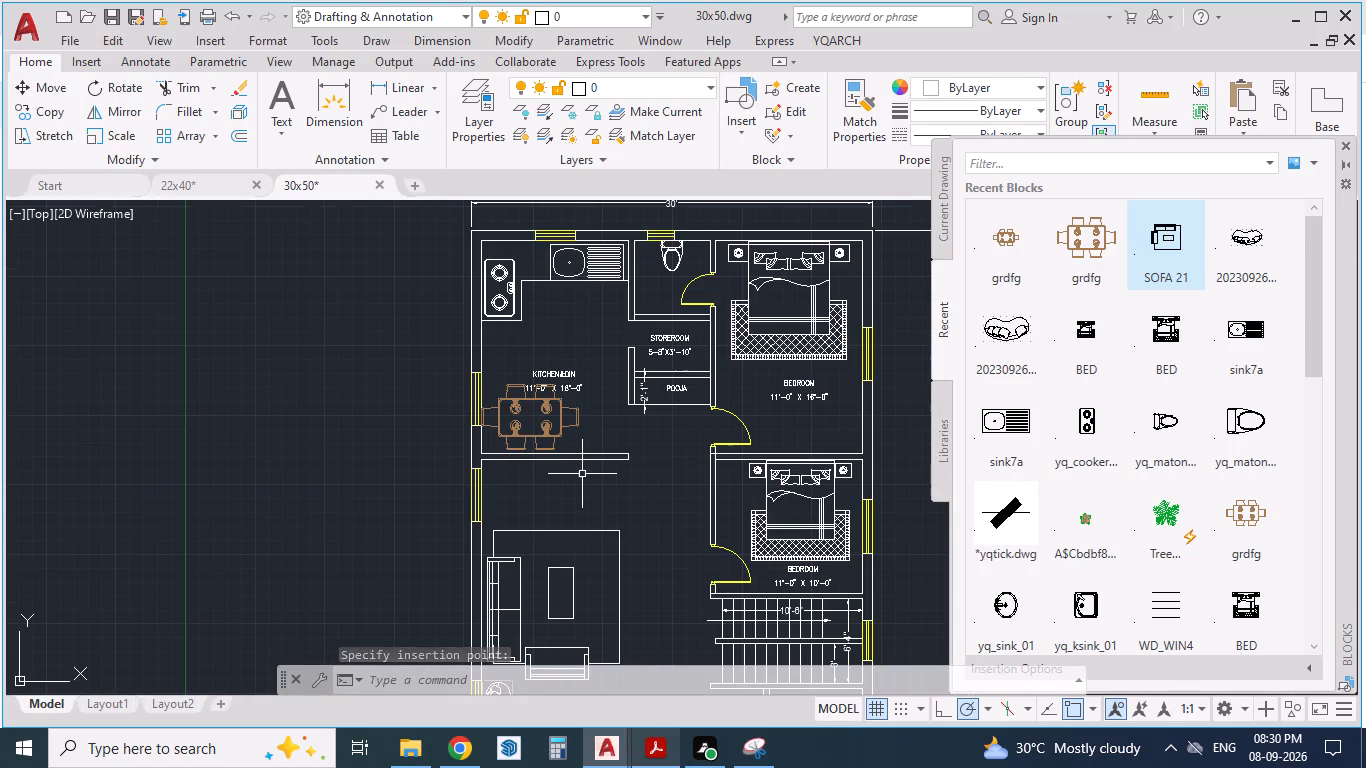
Rotate the dining table set a quarter turn so its long side runs vertically in the plan.
{"action": "scroll", "coordinate": [554, 413], "scroll_direction": "up", "scroll_amount": 1}
{"action": "left_click", "coordinate": [550, 427]}
{"action": "left_click", "coordinate": [539, 412]}
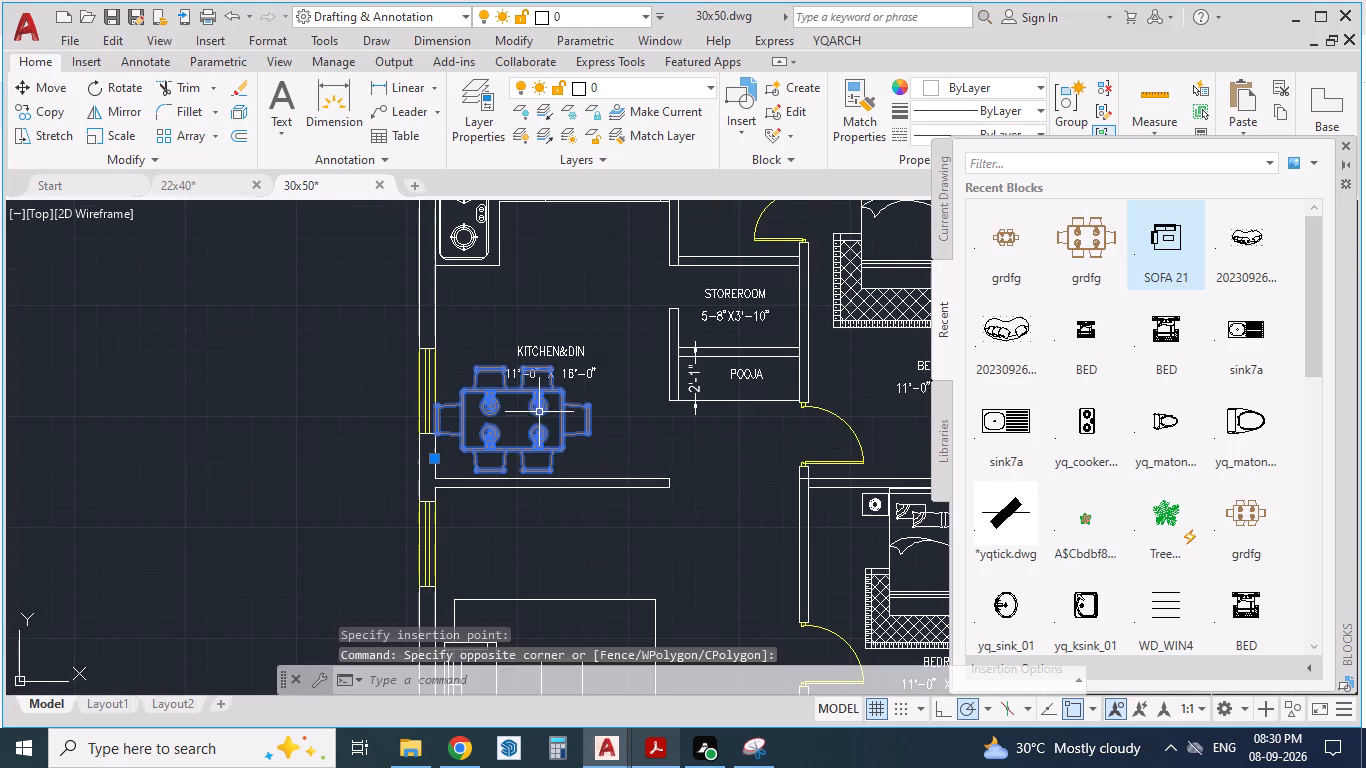
{"action": "type", "text": "RO"}
{"action": "key", "text": "Return"}
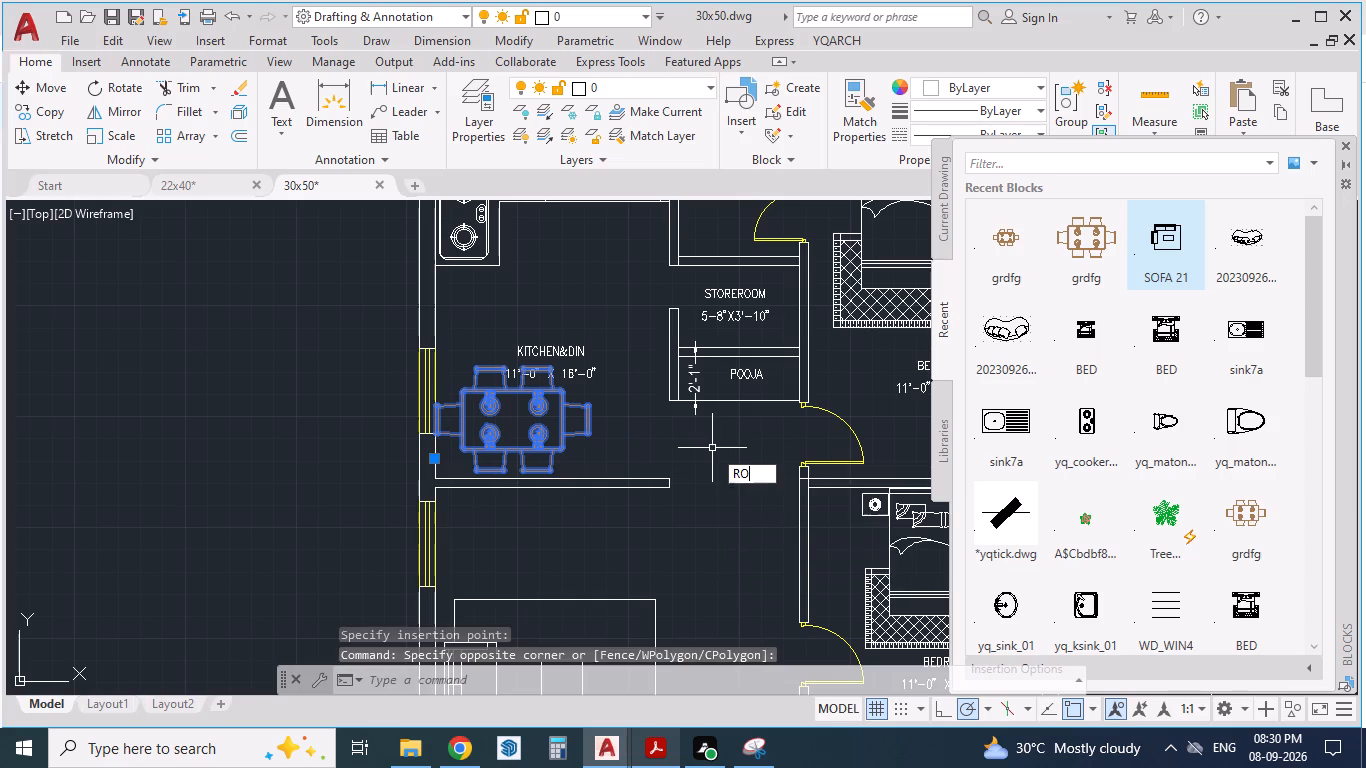
{"action": "left_click", "coordinate": [499, 392]}
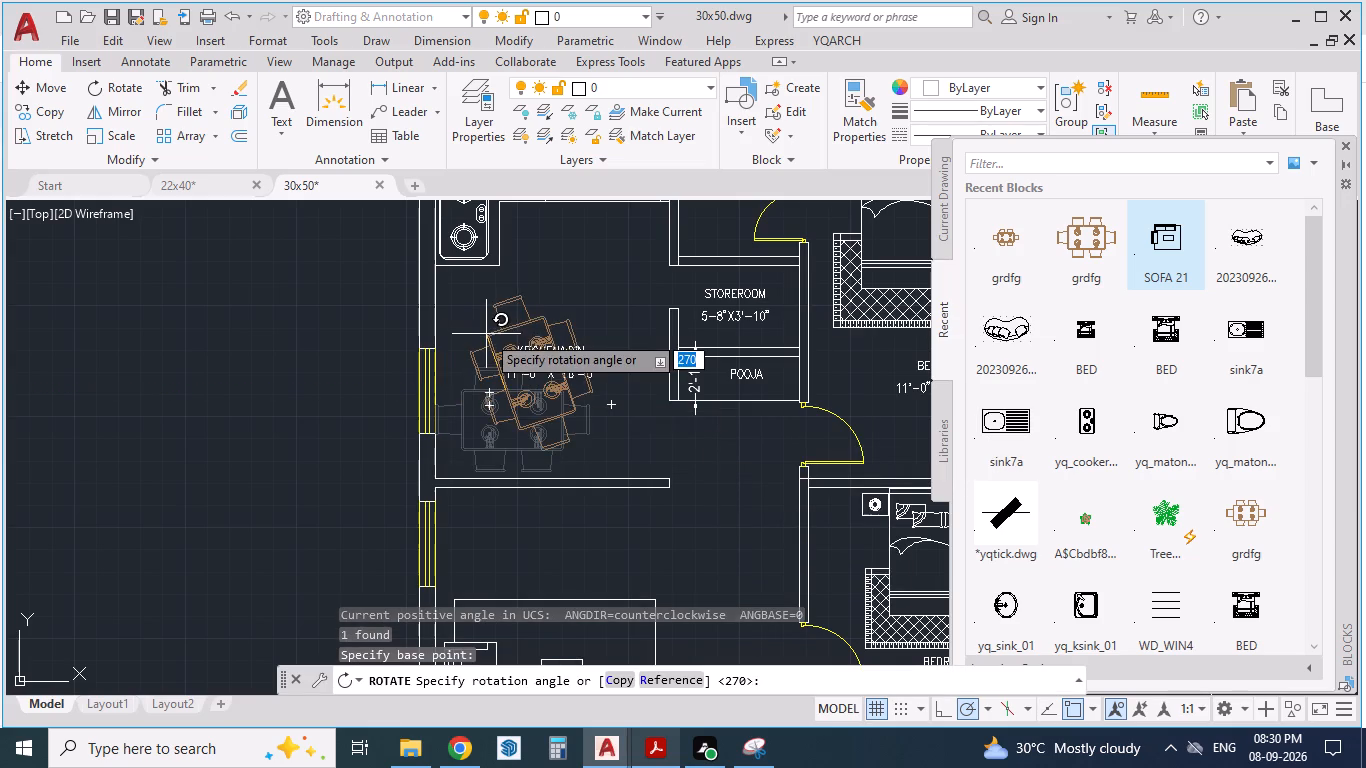
{"action": "left_click", "coordinate": [506, 306]}
Move the rotated dining table set against the kitchen/dining room's outer wall, beside the window.
{"action": "left_click", "coordinate": [530, 338]}
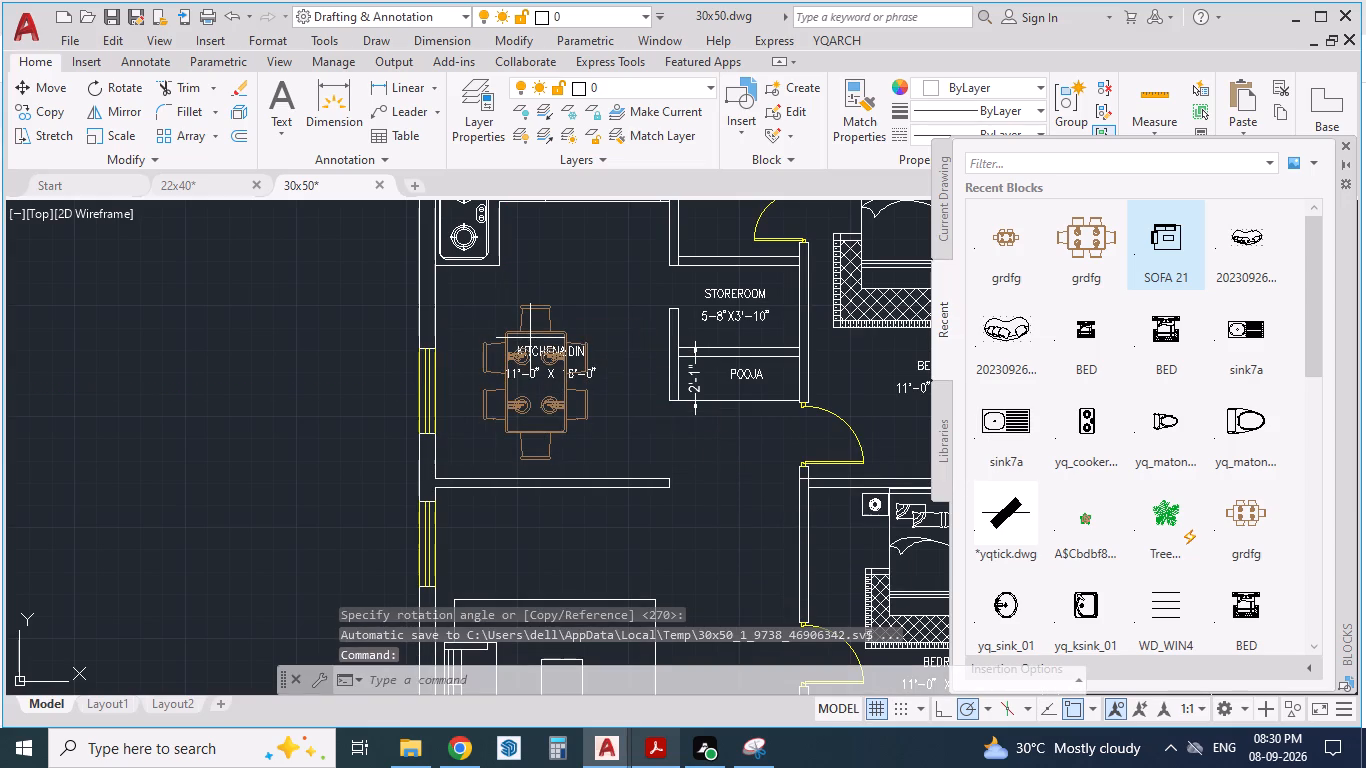
{"action": "left_click", "coordinate": [529, 335]}
{"action": "left_click", "coordinate": [529, 326]}
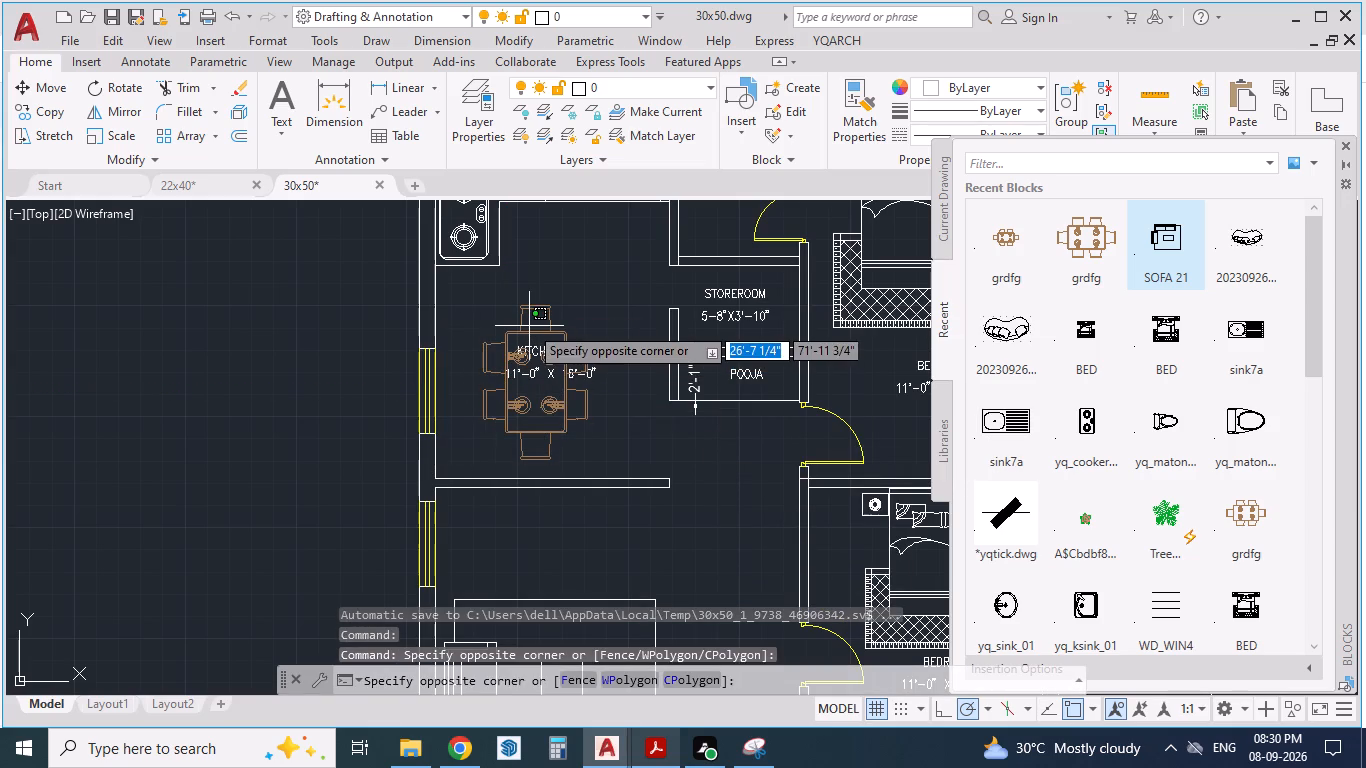
{"action": "left_click", "coordinate": [528, 309]}
{"action": "left_click", "coordinate": [530, 304]}
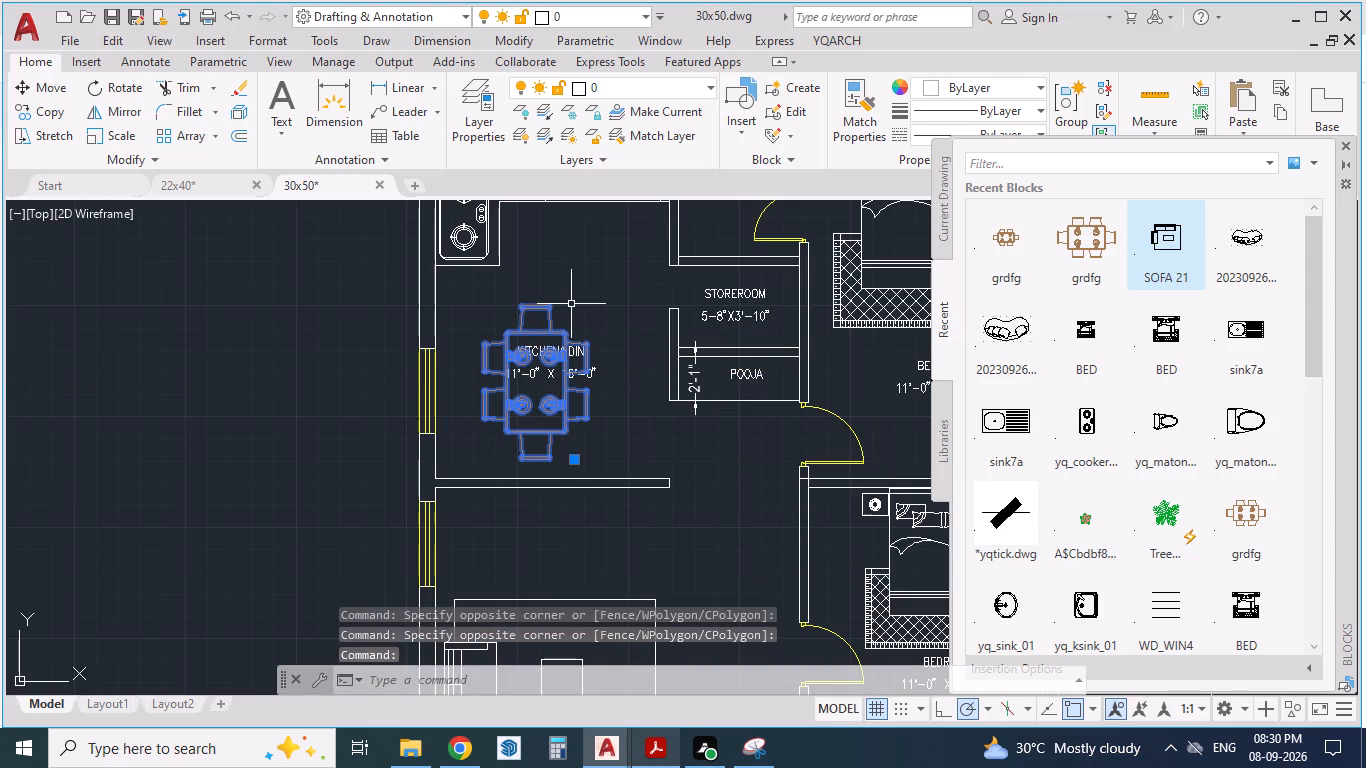
{"action": "key", "text": "ctrl+x"}
{"action": "key", "text": "ctrl+v"}
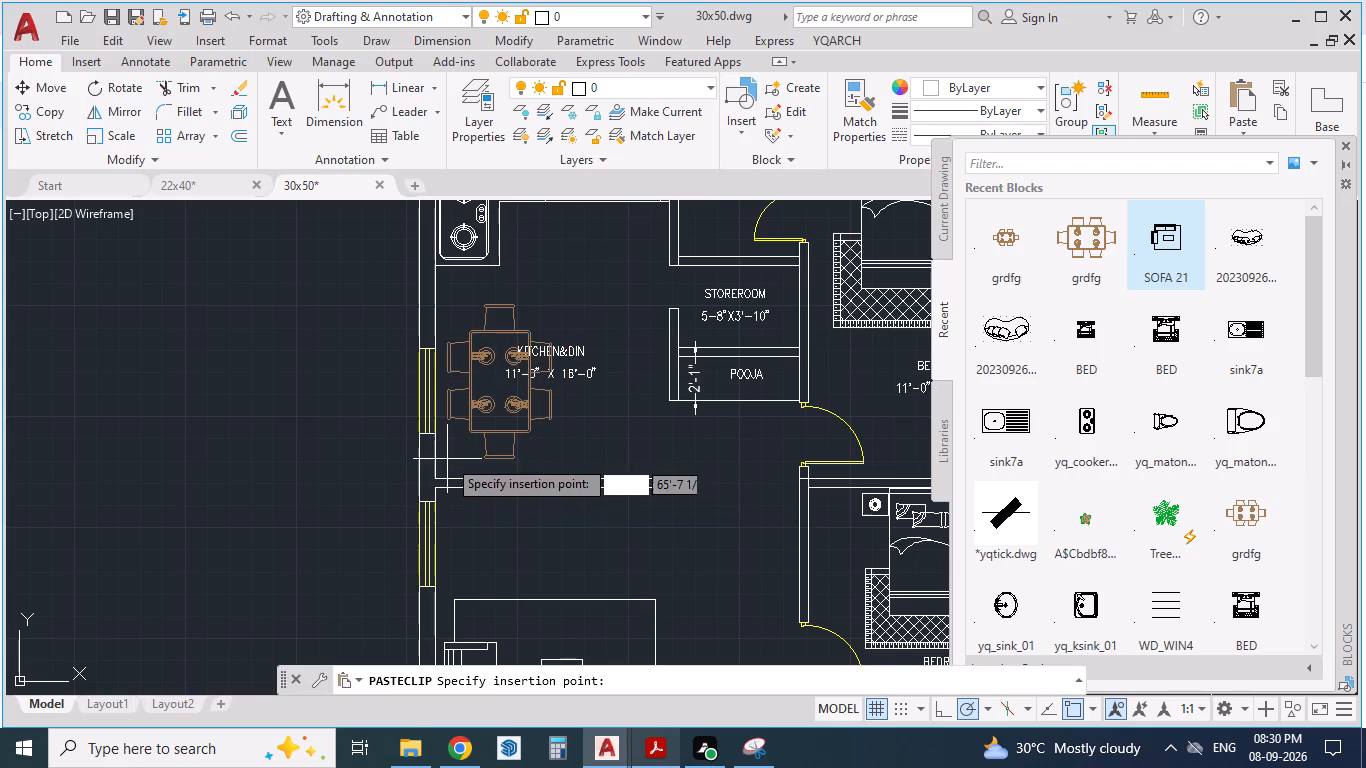
{"action": "left_click", "coordinate": [441, 445]}
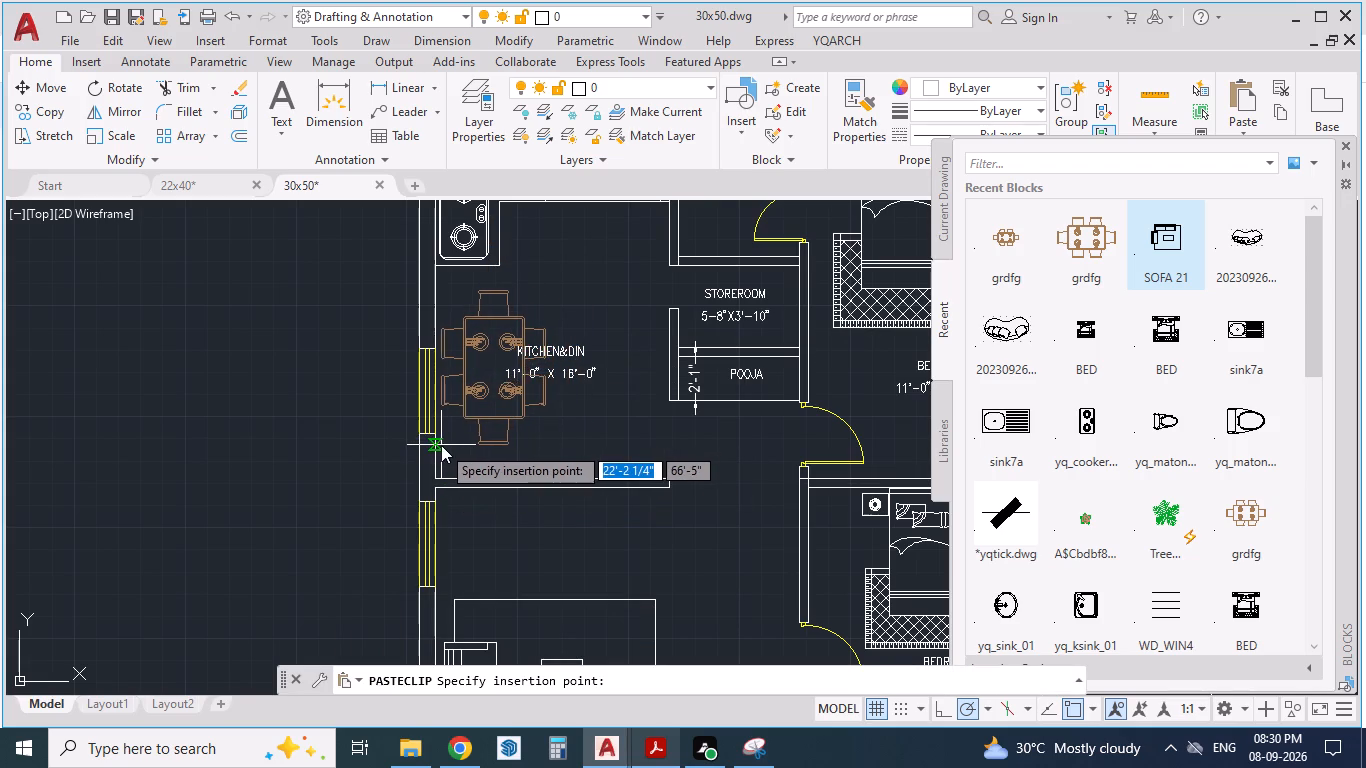
{"action": "scroll", "coordinate": [533, 470], "scroll_direction": "down", "scroll_amount": 1}
{"action": "key", "text": "Escape"}
{"action": "key", "text": "Escape"}
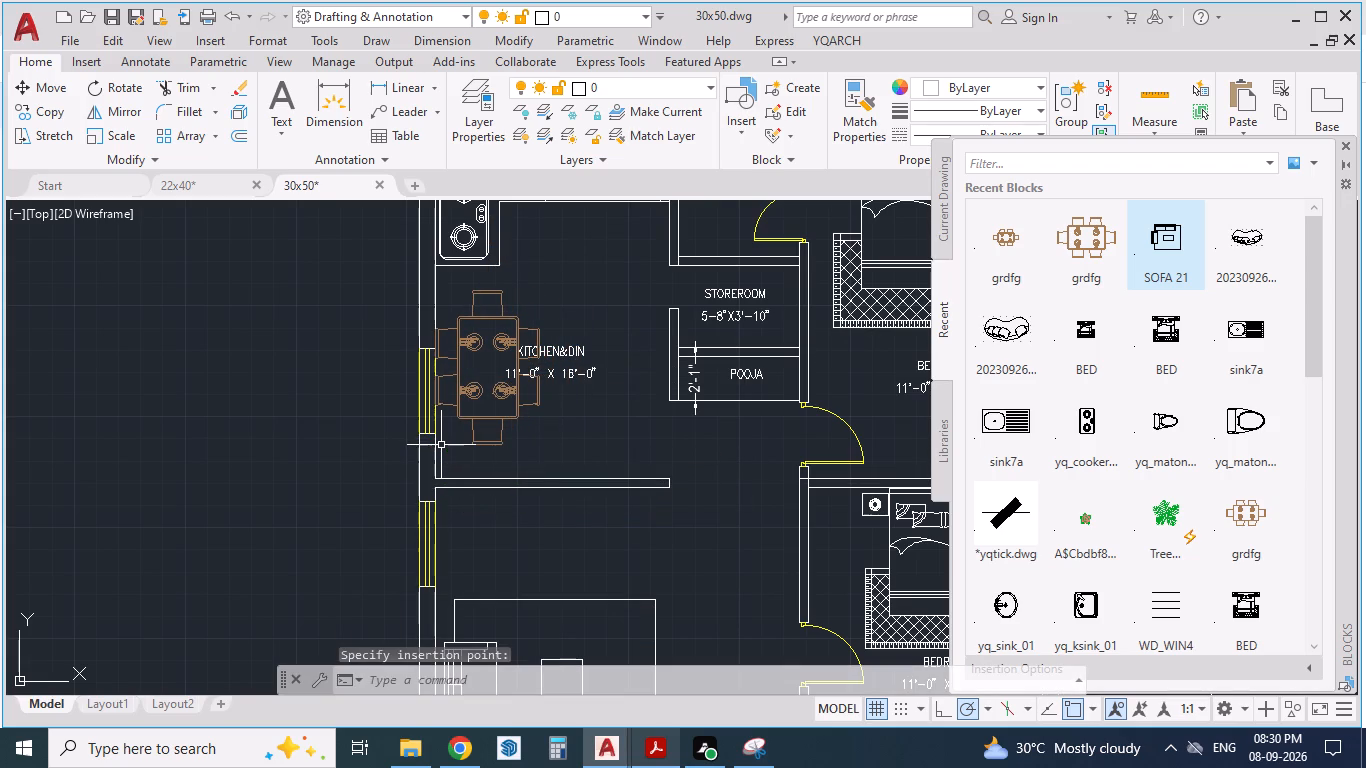
{"action": "scroll", "coordinate": [604, 416], "scroll_direction": "down", "scroll_amount": 1}
{"action": "scroll", "coordinate": [600, 478], "scroll_direction": "up", "scroll_amount": 1}
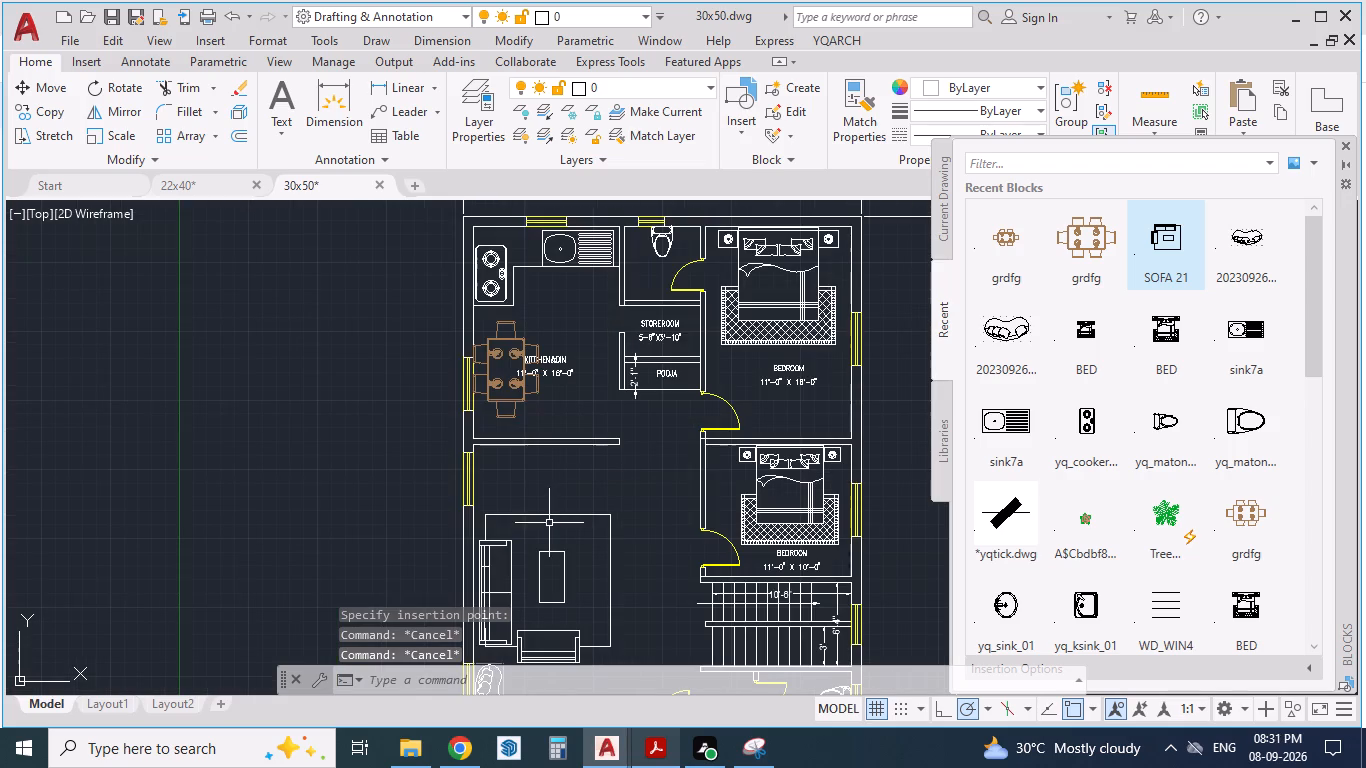
Move the hall's sofa set straight up, closer to the wall below the kitchen/dining room.
{"action": "left_click", "coordinate": [551, 516]}
{"action": "key", "text": "m"}
{"action": "key", "text": "Return"}
{"action": "left_click_drag", "start_coordinate": [551, 516], "coordinate": [543, 469]}
{"action": "left_click", "coordinate": [543, 469]}
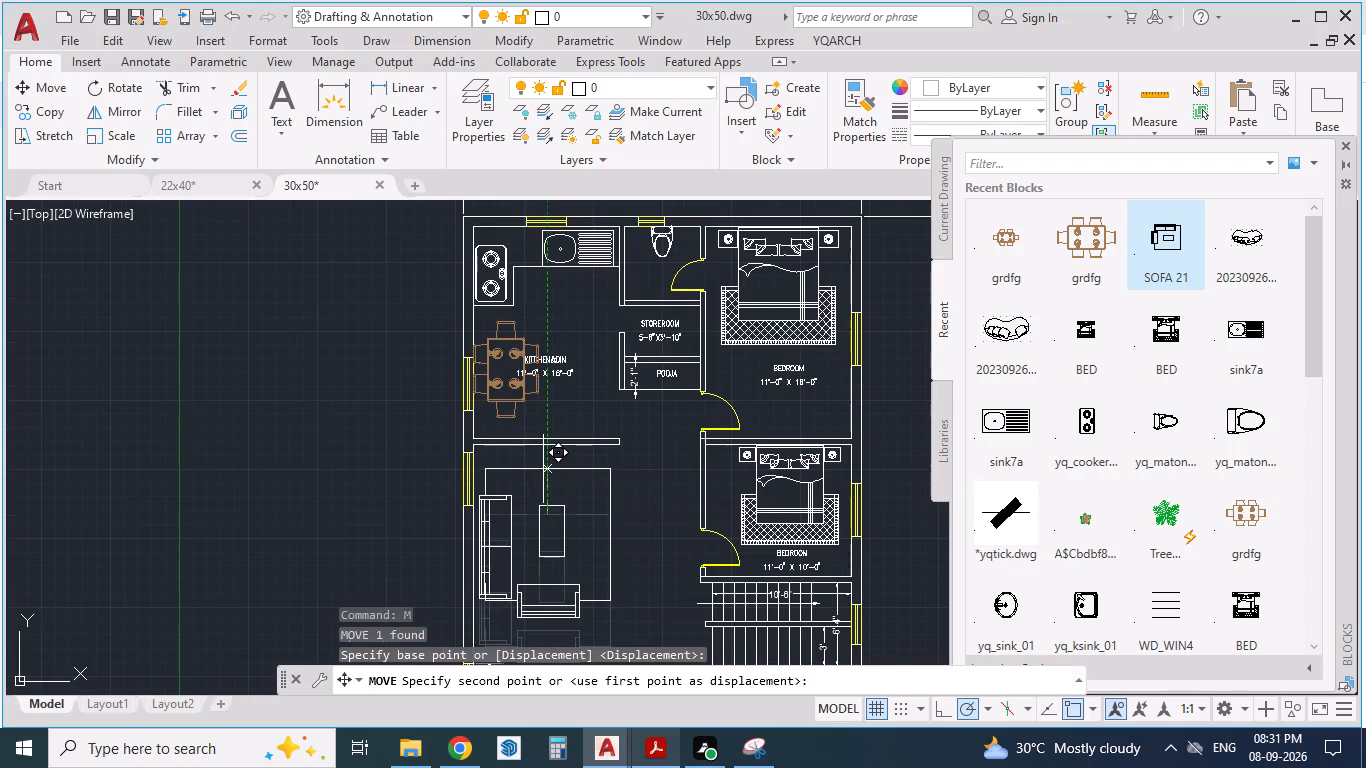
{"action": "scroll", "coordinate": [566, 394], "scroll_direction": "down", "scroll_amount": 2}
{"action": "scroll", "coordinate": [559, 516], "scroll_direction": "up", "scroll_amount": 2}
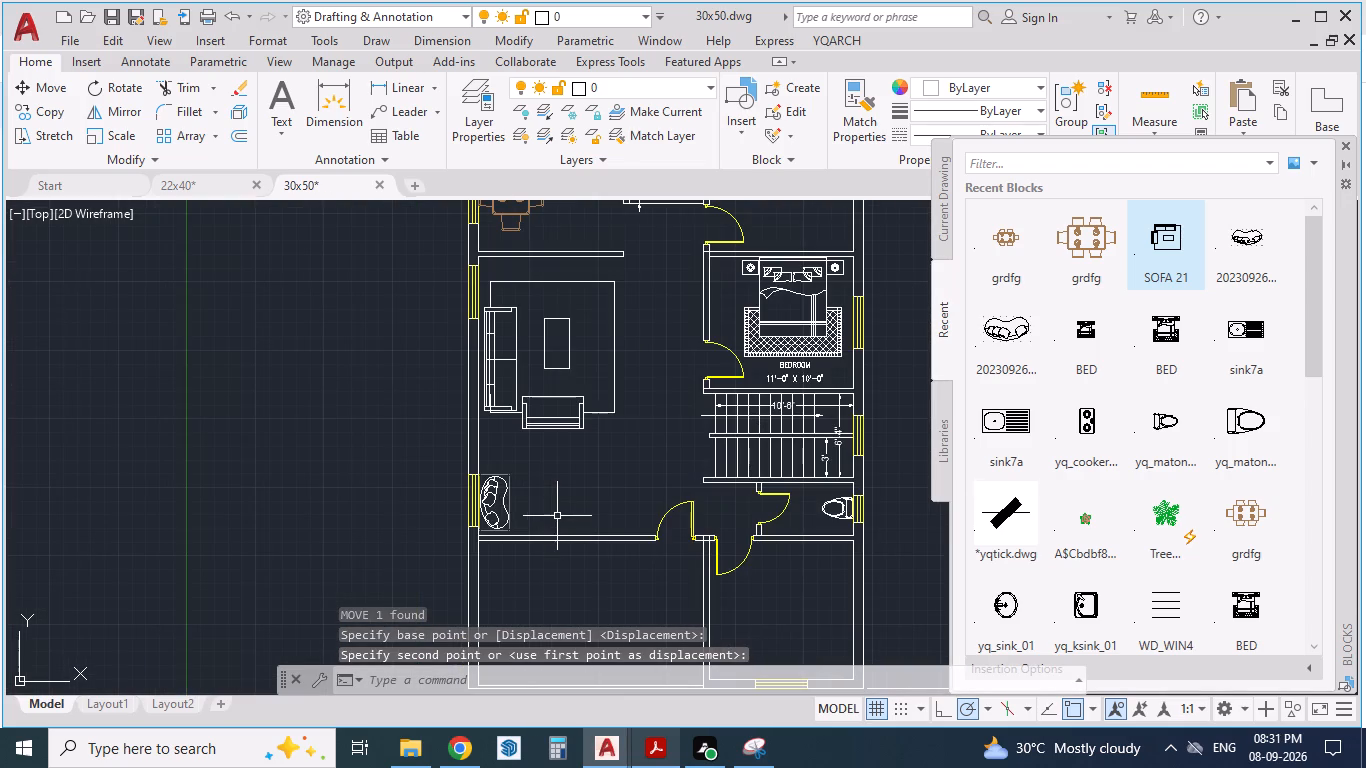
Check the hall in the reference PDF and copy the KITCHEN&DIN label into the hall below the sofa set.
{"action": "scroll", "coordinate": [503, 499], "scroll_direction": "up", "scroll_amount": 2}
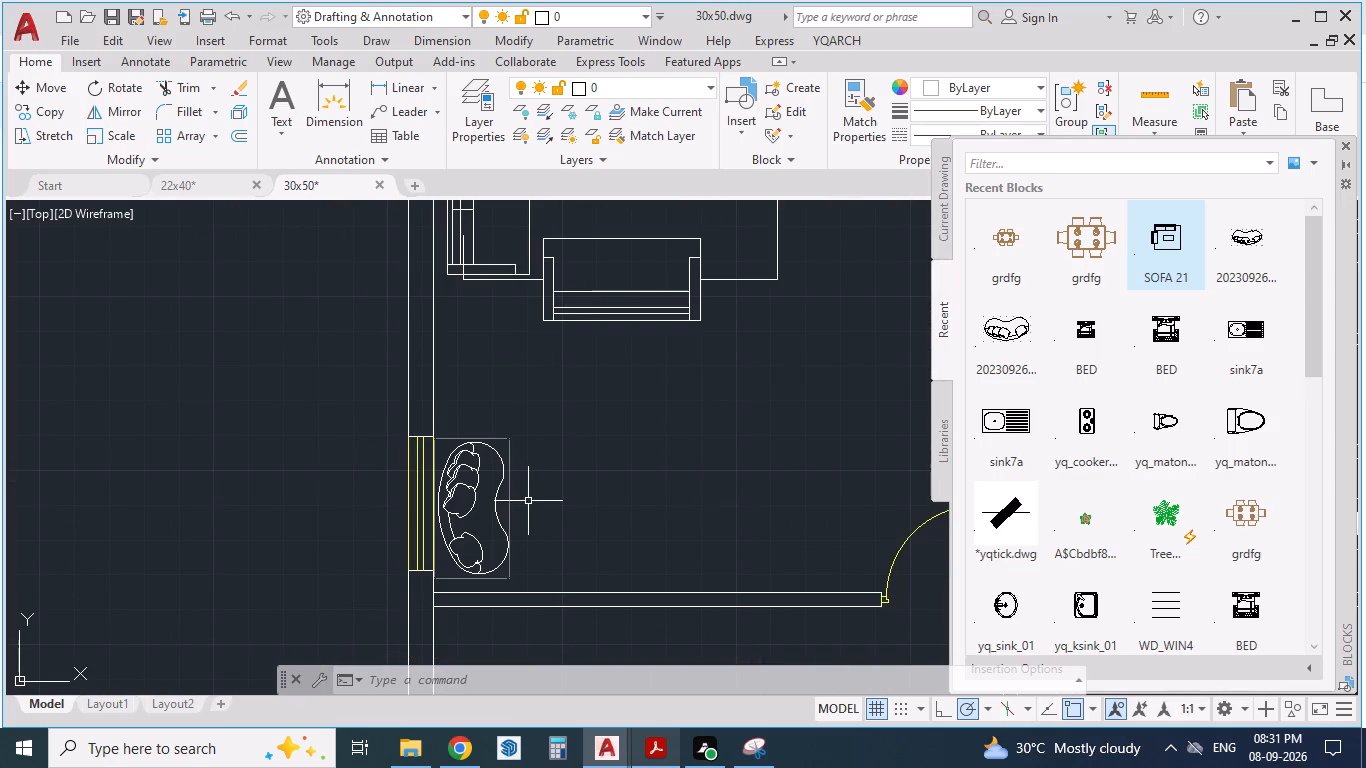
{"action": "scroll", "coordinate": [516, 507], "scroll_direction": "down", "scroll_amount": 3}
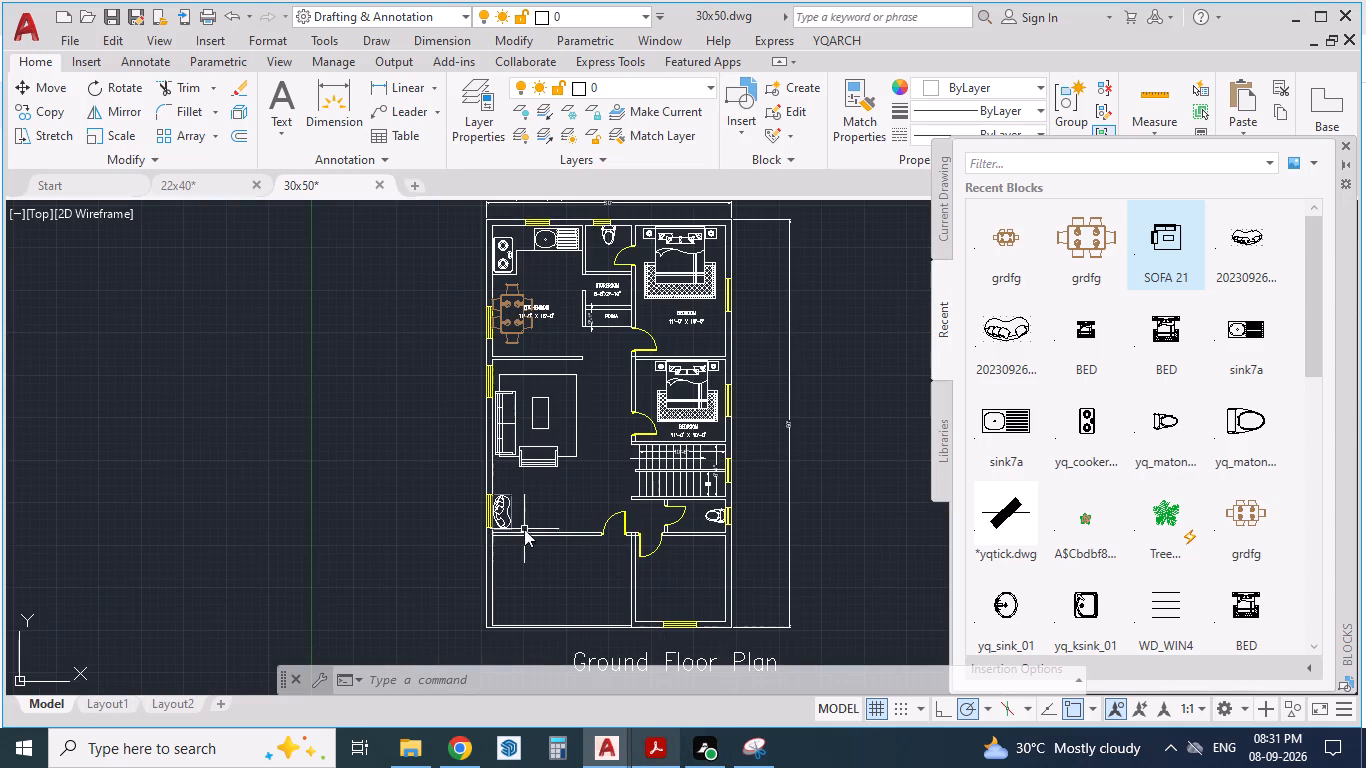
{"action": "left_click", "coordinate": [680, 755]}
{"action": "scroll", "coordinate": [617, 323], "scroll_direction": "down", "scroll_amount": 1}
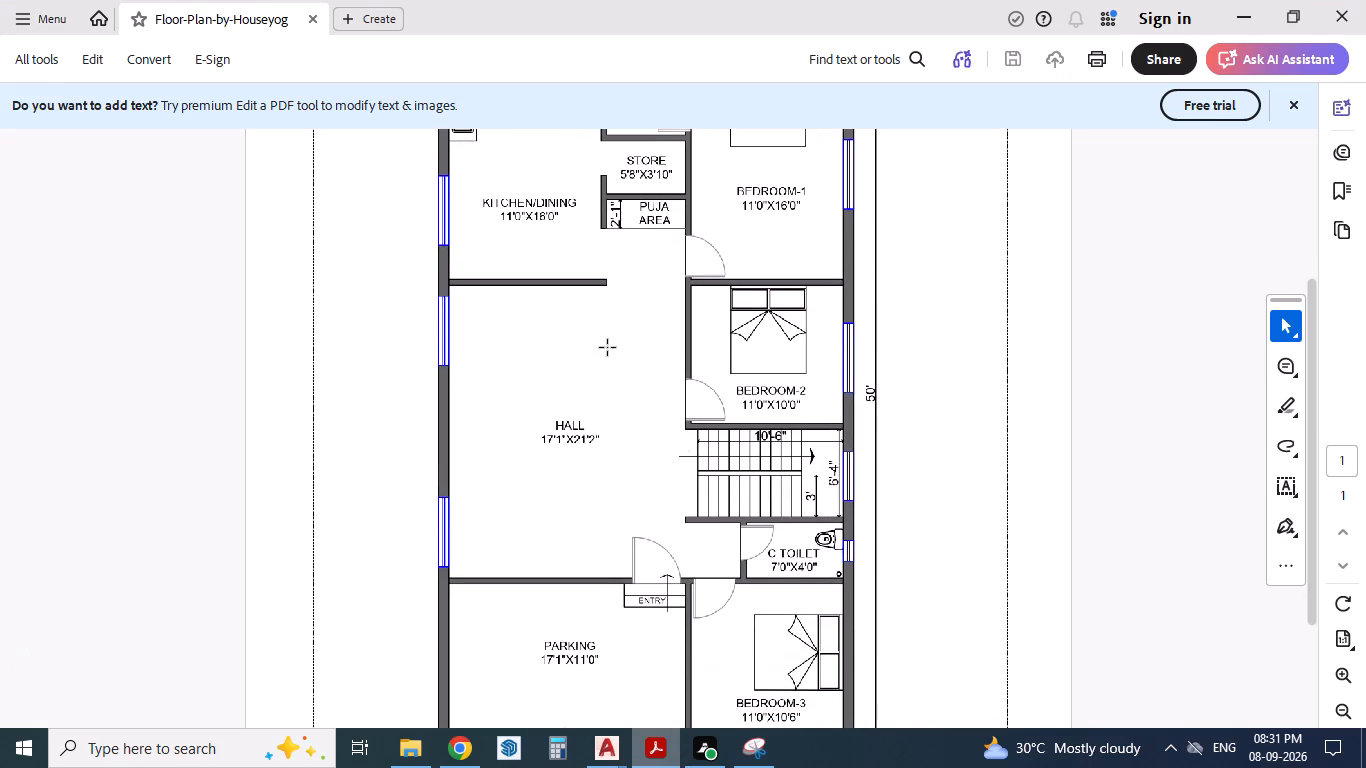
{"action": "key", "text": "alt+Tab"}
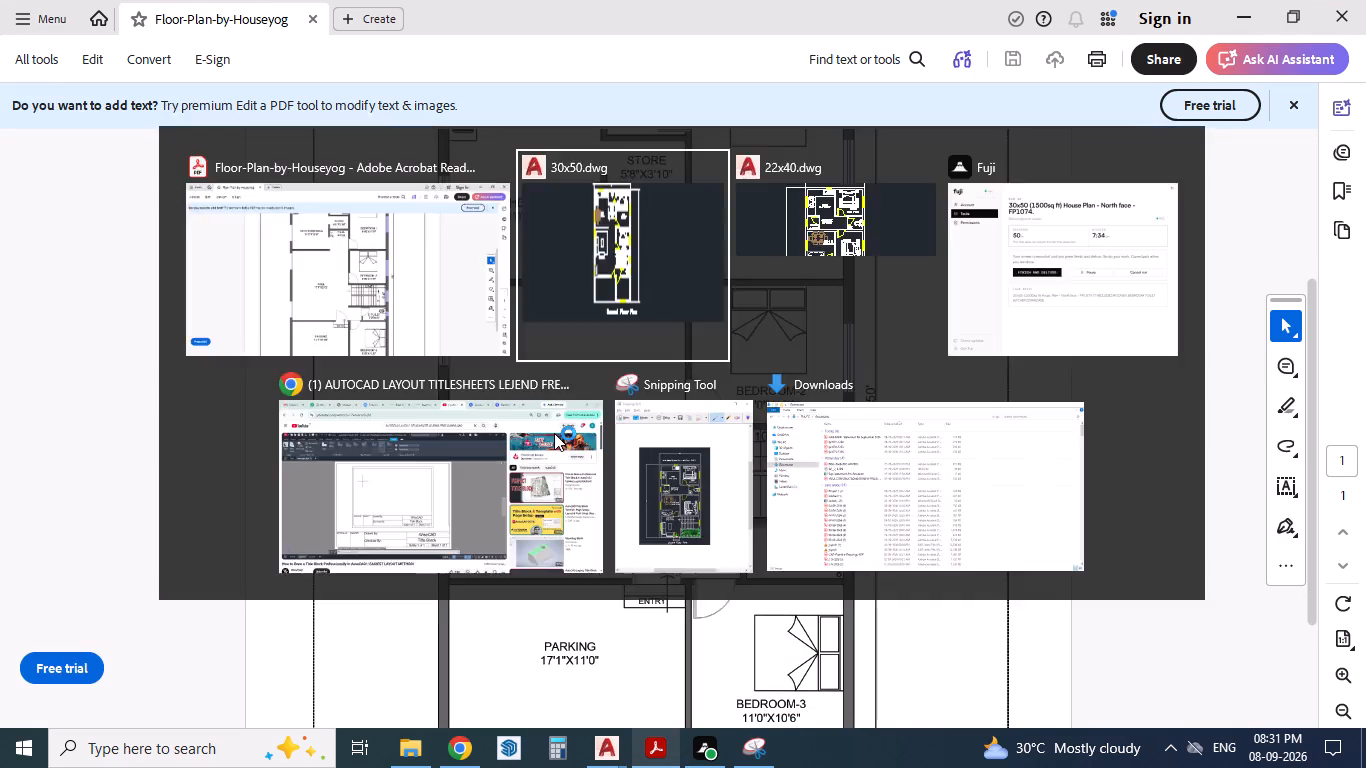
{"action": "left_click", "coordinate": [542, 308]}
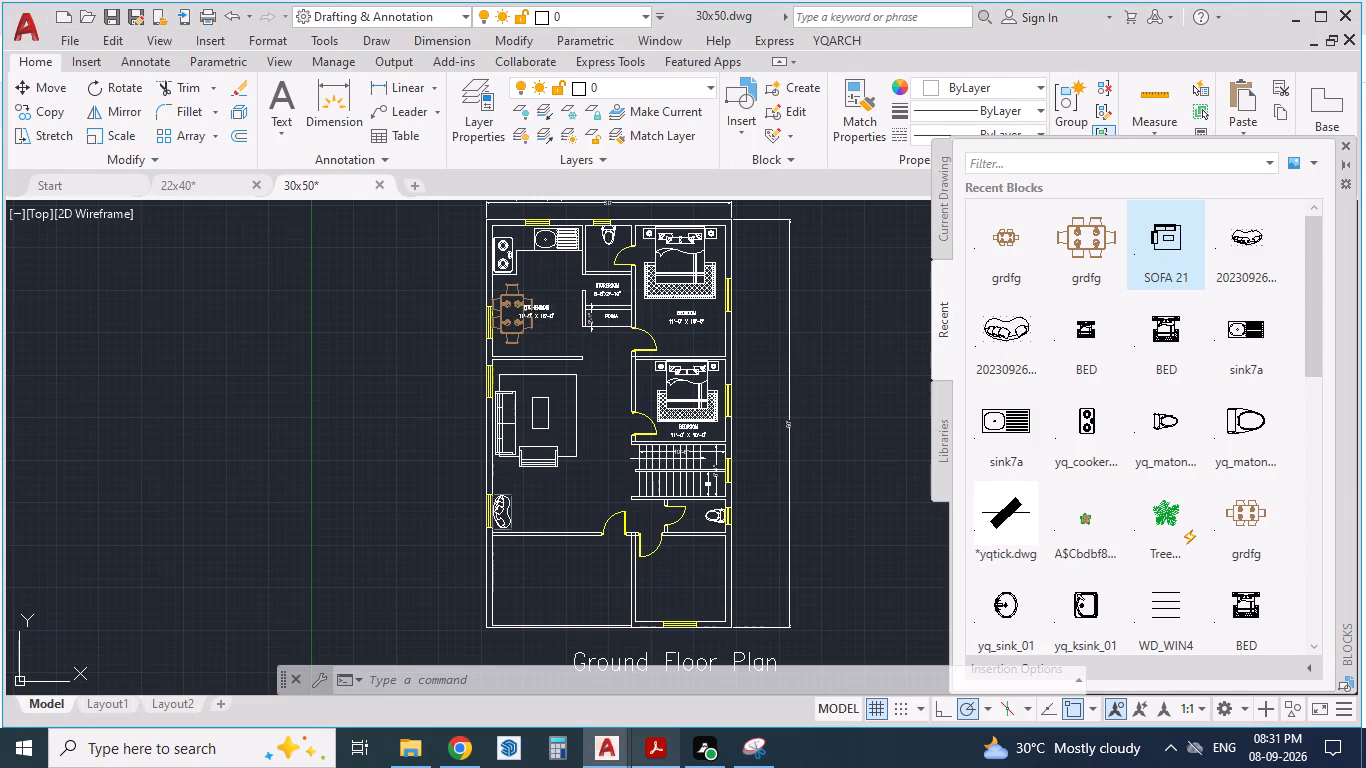
{"action": "key", "text": "ctrl+c"}
{"action": "left_click_drag", "start_coordinate": [542, 308], "coordinate": [543, 308], "text": "ctrl"}
{"action": "key", "text": "ctrl+v"}
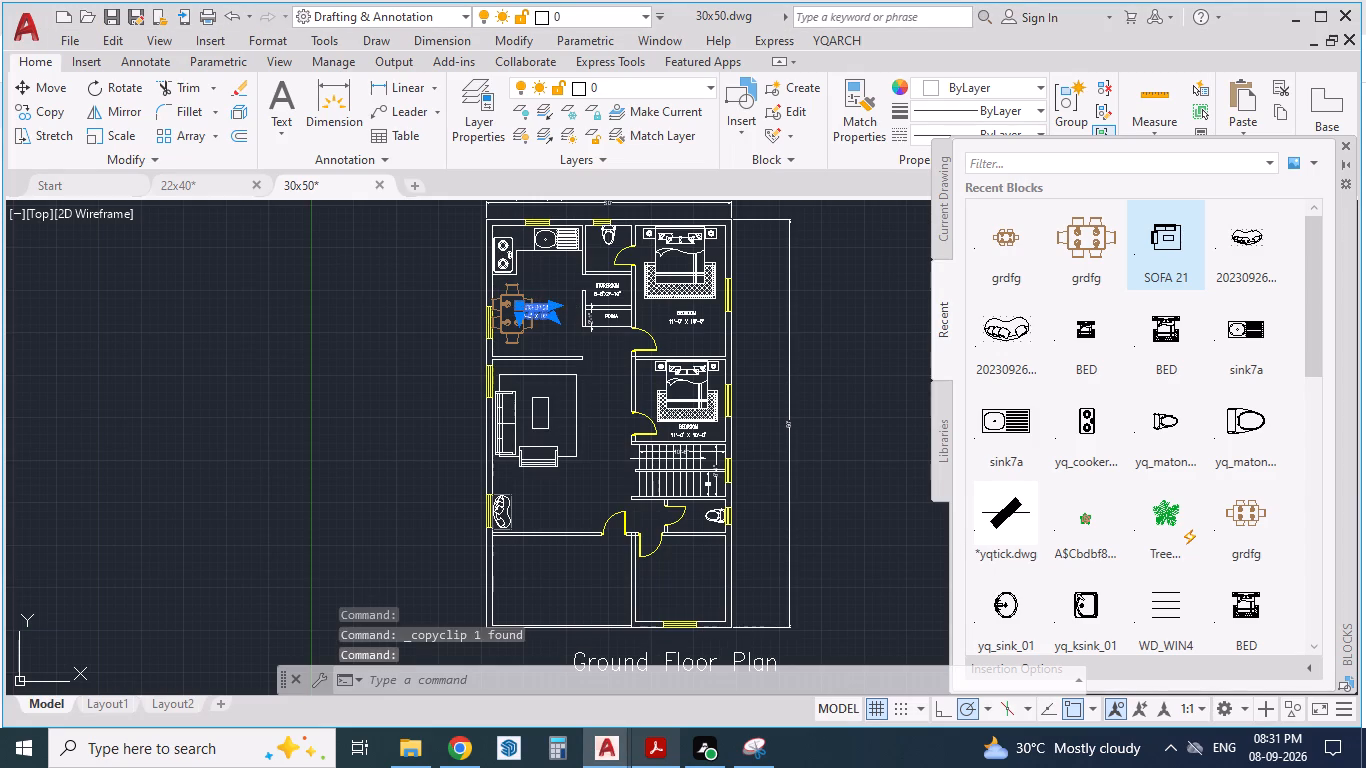
{"action": "left_click_drag", "start_coordinate": [543, 308], "coordinate": [541, 403], "text": "ctrl"}
{"action": "left_click", "coordinate": [544, 495]}
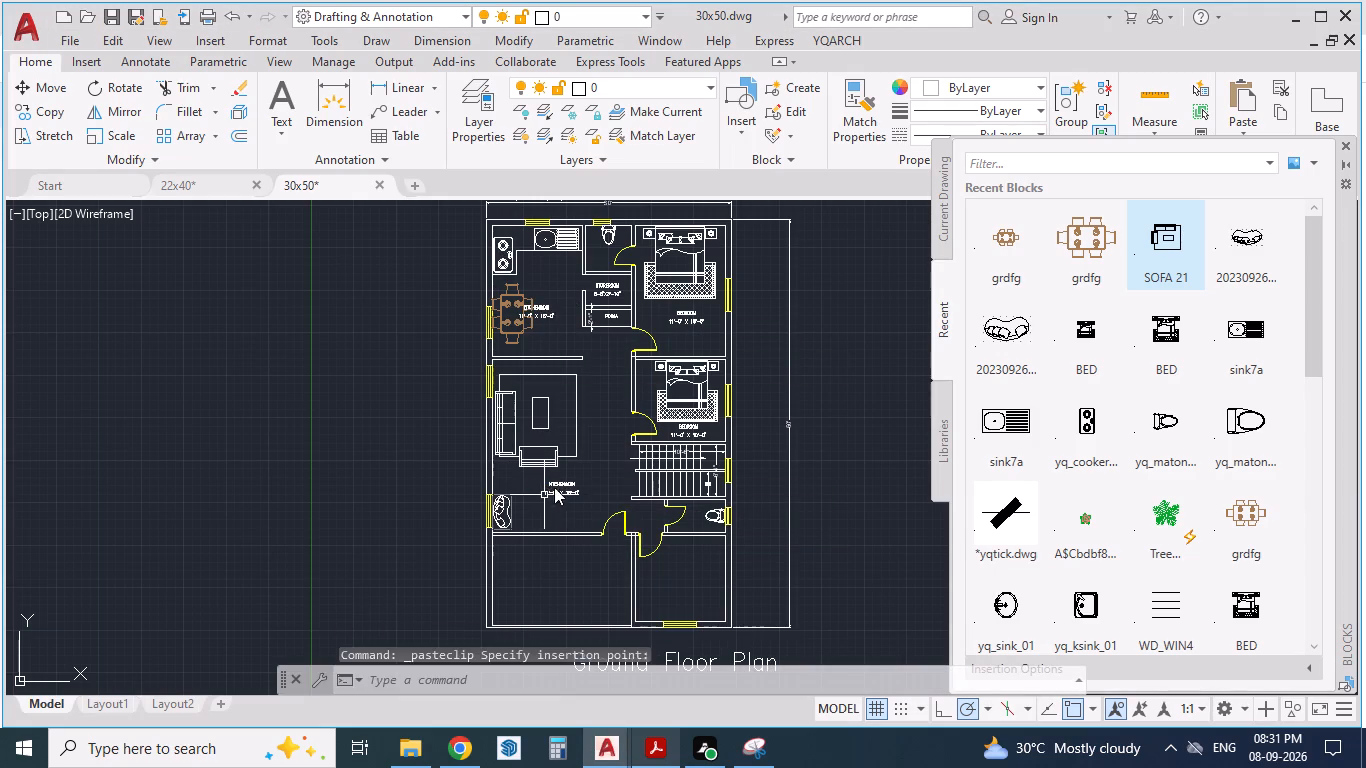
Change the copied label's name line to HALL.
{"action": "triple_click", "coordinate": [554, 487]}
{"action": "left_click", "coordinate": [554, 487]}
{"action": "scroll", "coordinate": [554, 487], "scroll_direction": "up", "scroll_amount": 1}
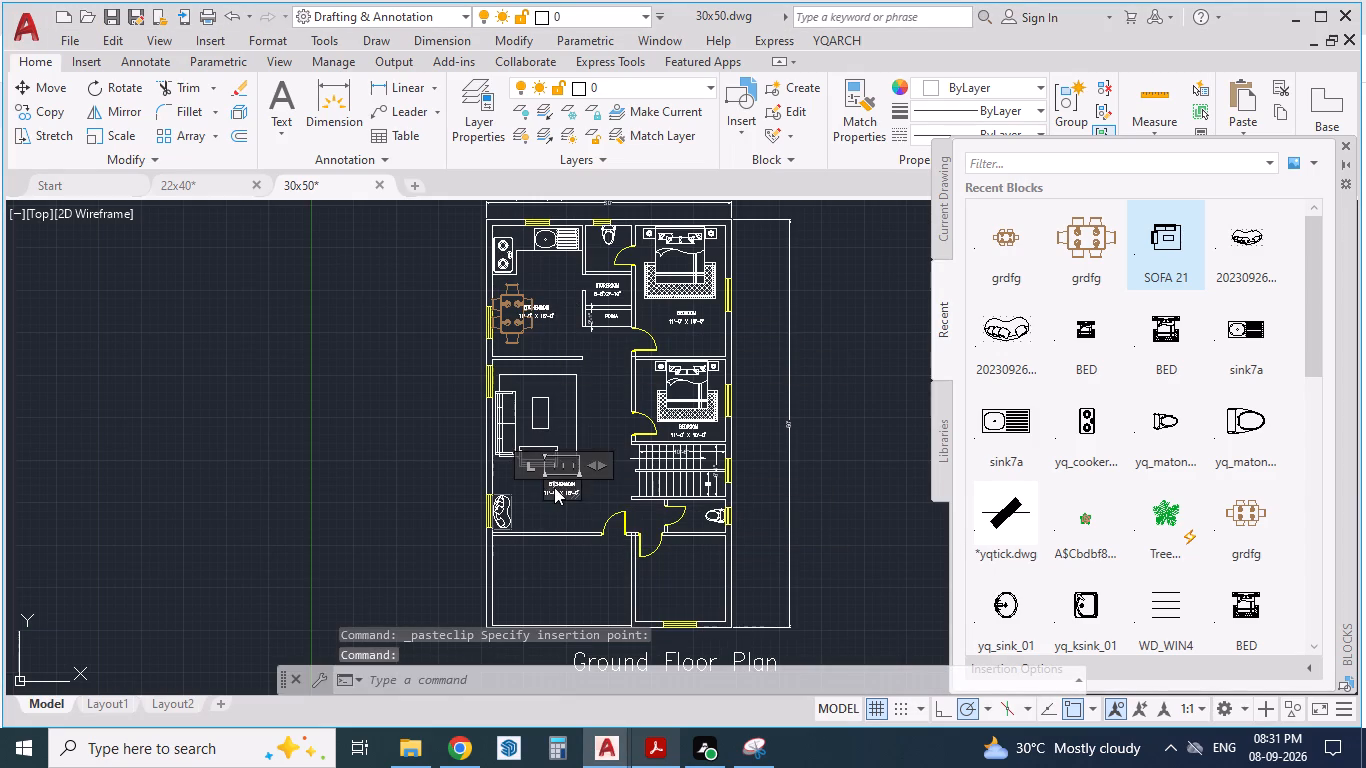
{"action": "scroll", "coordinate": [554, 487], "scroll_direction": "up", "scroll_amount": 4}
{"action": "left_click_drag", "start_coordinate": [605, 458], "coordinate": [554, 487]}
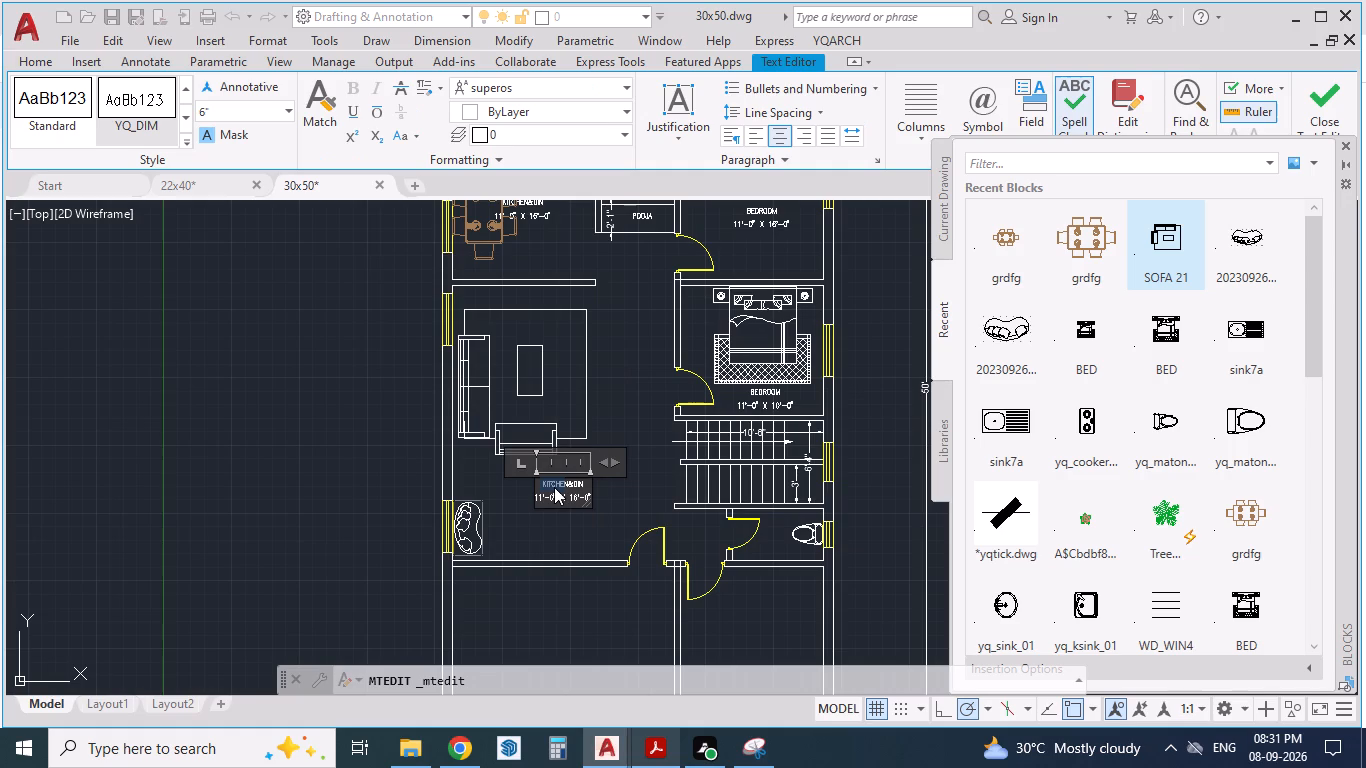
{"action": "left_click_drag", "start_coordinate": [554, 487], "coordinate": [397, 451]}
{"action": "type", "text": "HALL"}
Check the hall's size in the reference PDF and set the HALL label's size line to 17'-1" X 12'-1".
{"action": "left_click", "coordinate": [661, 748]}
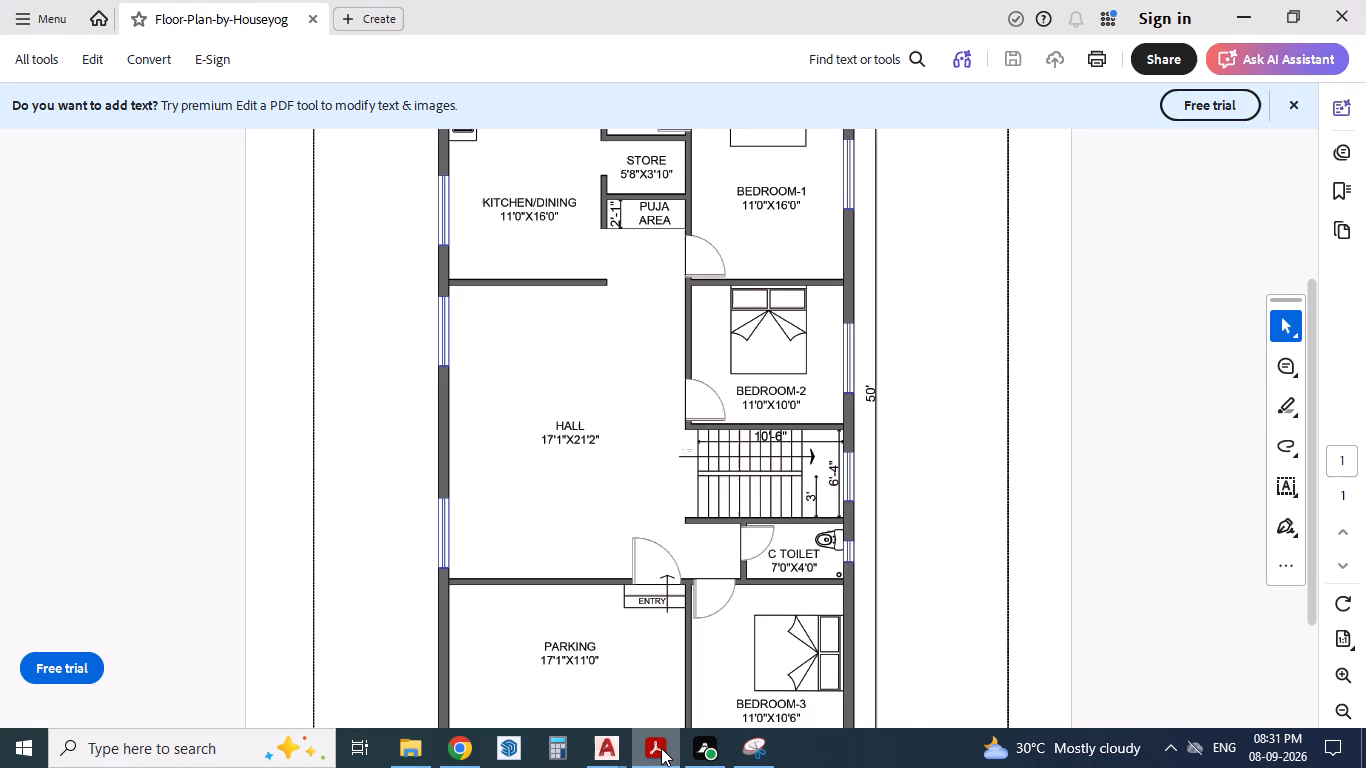
{"action": "left_click", "coordinate": [661, 748]}
{"action": "left_click", "coordinate": [436, 515]}
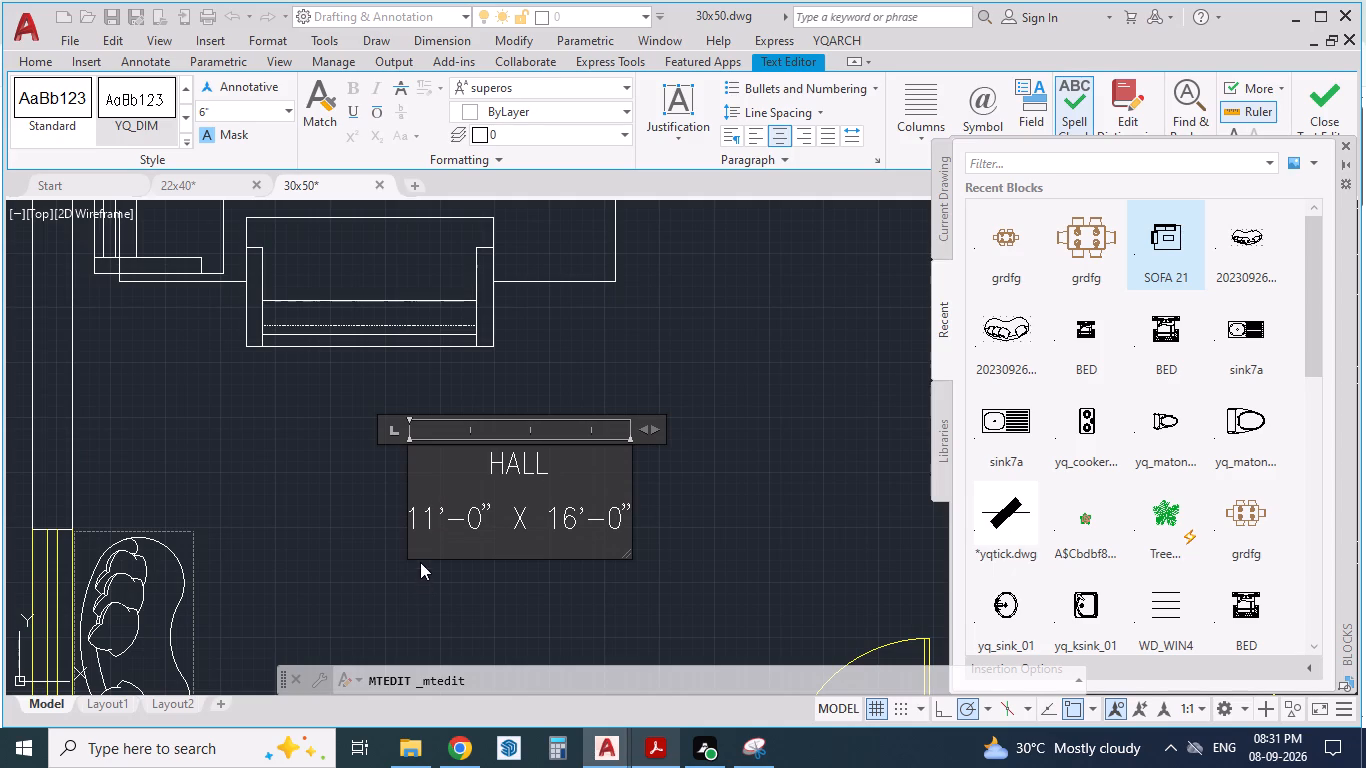
{"action": "key", "text": "BackSpace"}
{"action": "key", "text": "7"}
{"action": "left_click", "coordinate": [465, 519]}
{"action": "key", "text": "Delete"}
{"action": "key", "text": "1"}
{"action": "left_click", "coordinate": [559, 519]}
{"action": "key", "text": "Delete"}
{"action": "key", "text": "2"}
{"action": "left_click", "coordinate": [610, 516]}
{"action": "key", "text": "Delete"}
{"action": "key", "text": "1"}
{"action": "left_click", "coordinate": [591, 584]}
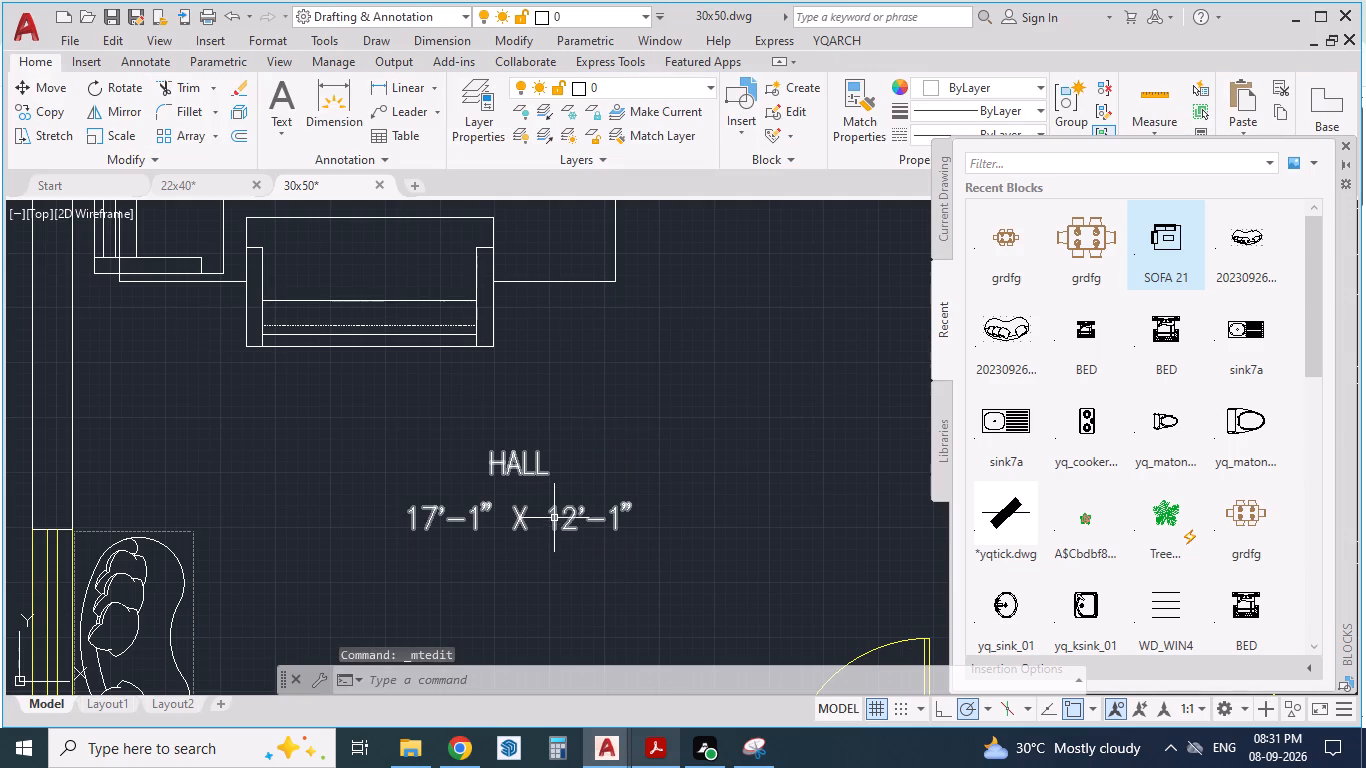
{"action": "scroll", "coordinate": [562, 508], "scroll_direction": "down", "scroll_amount": 1}
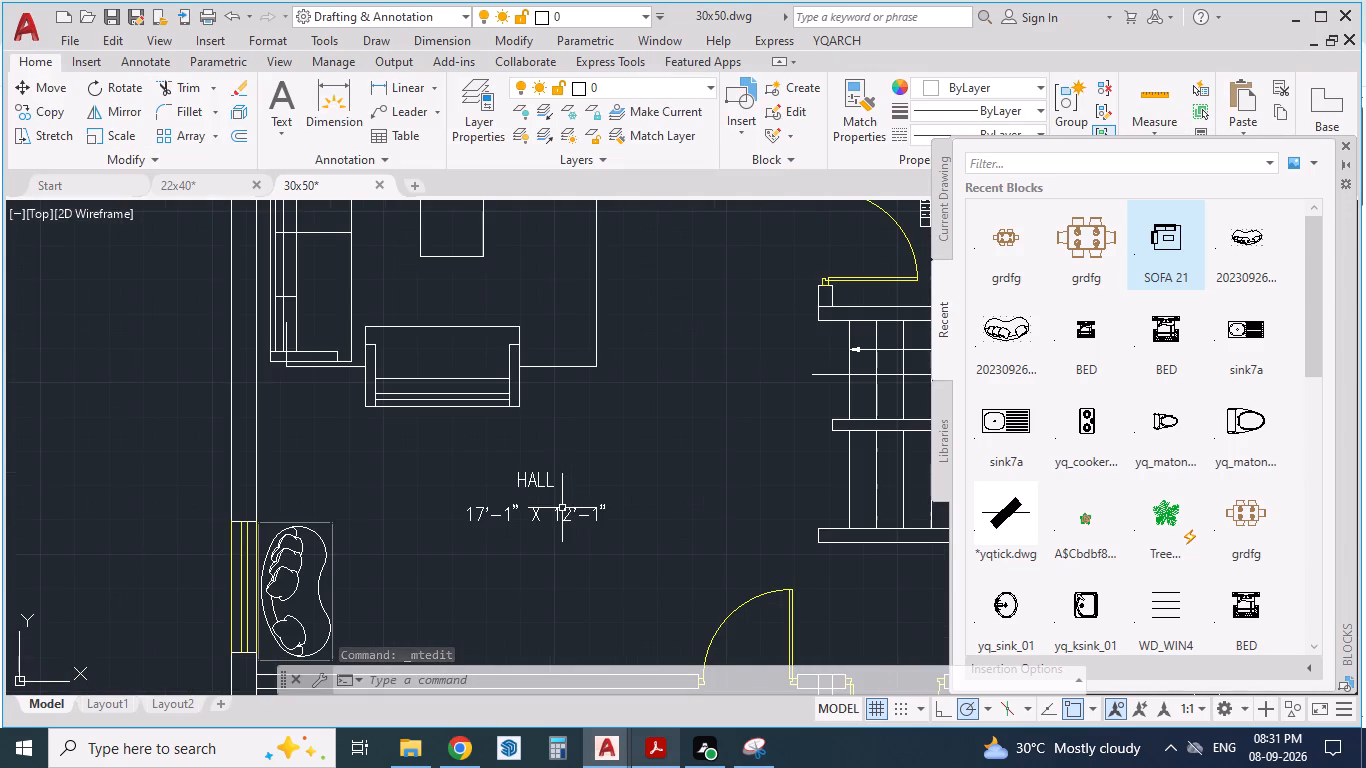
Check the parking area in the reference PDF and copy the HALL label into the room below the hall.
{"action": "scroll", "coordinate": [557, 505], "scroll_direction": "down", "scroll_amount": 1}
{"action": "left_click", "coordinate": [675, 739]}
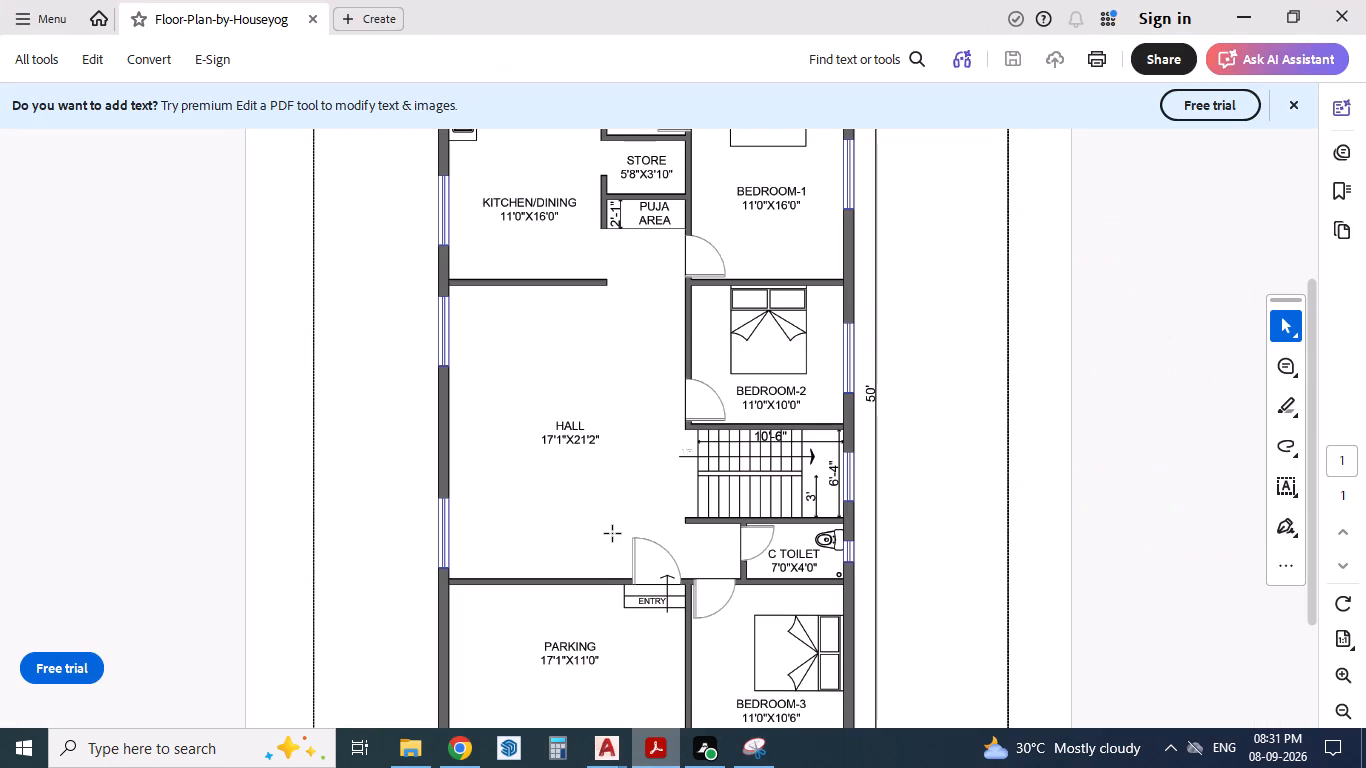
{"action": "scroll", "coordinate": [594, 428], "scroll_direction": "down", "scroll_amount": 2}
{"action": "left_click", "coordinate": [650, 743]}
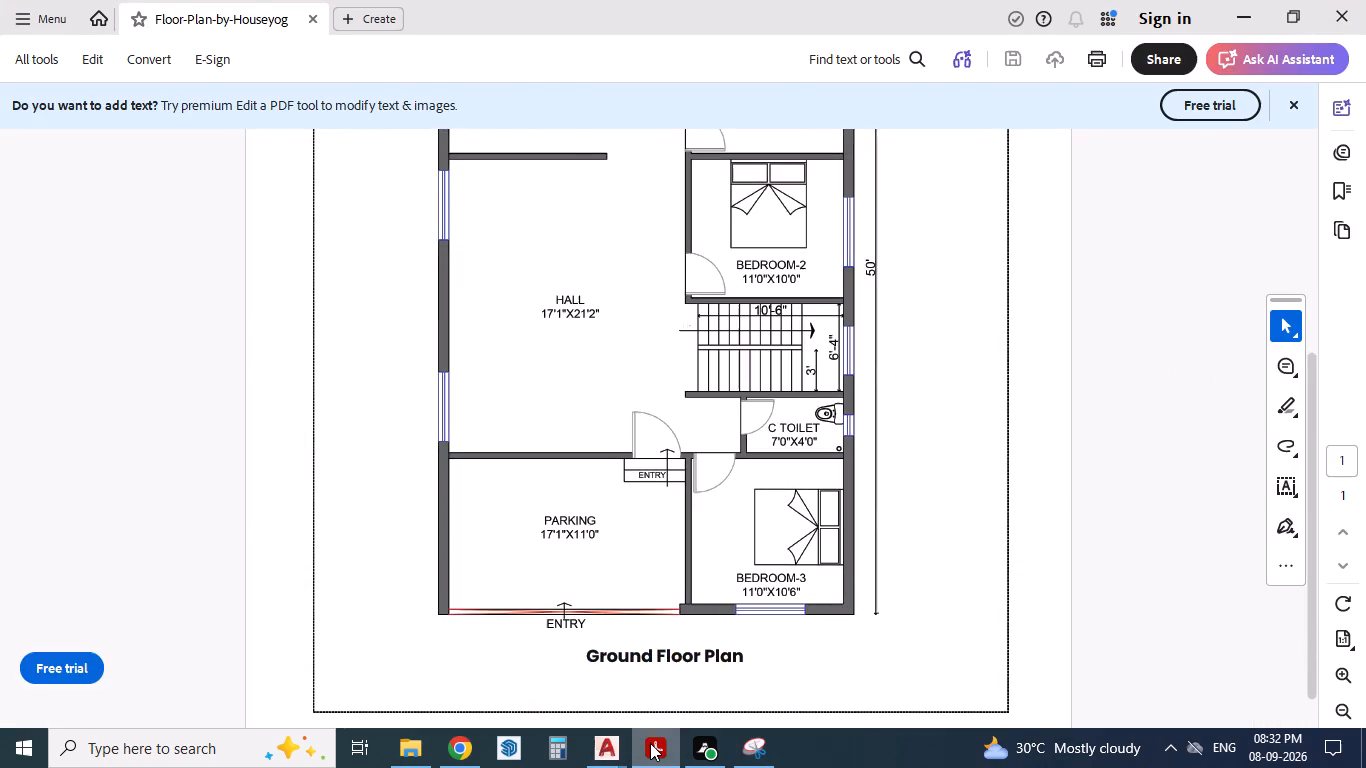
{"action": "left_click", "coordinate": [549, 512]}
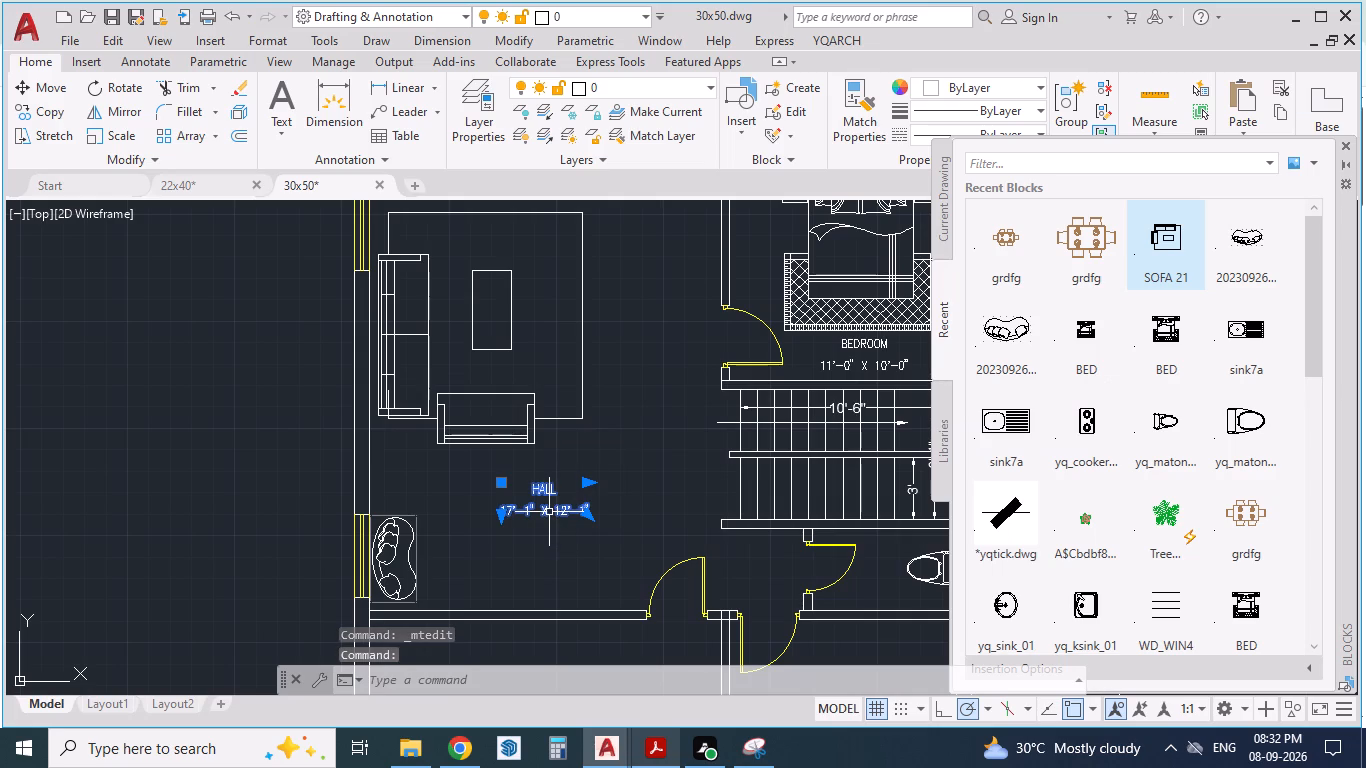
{"action": "key", "text": "ctrl+c"}
{"action": "scroll", "coordinate": [555, 453], "scroll_direction": "down", "scroll_amount": 2}
{"action": "scroll", "coordinate": [547, 535], "scroll_direction": "up", "scroll_amount": 2}
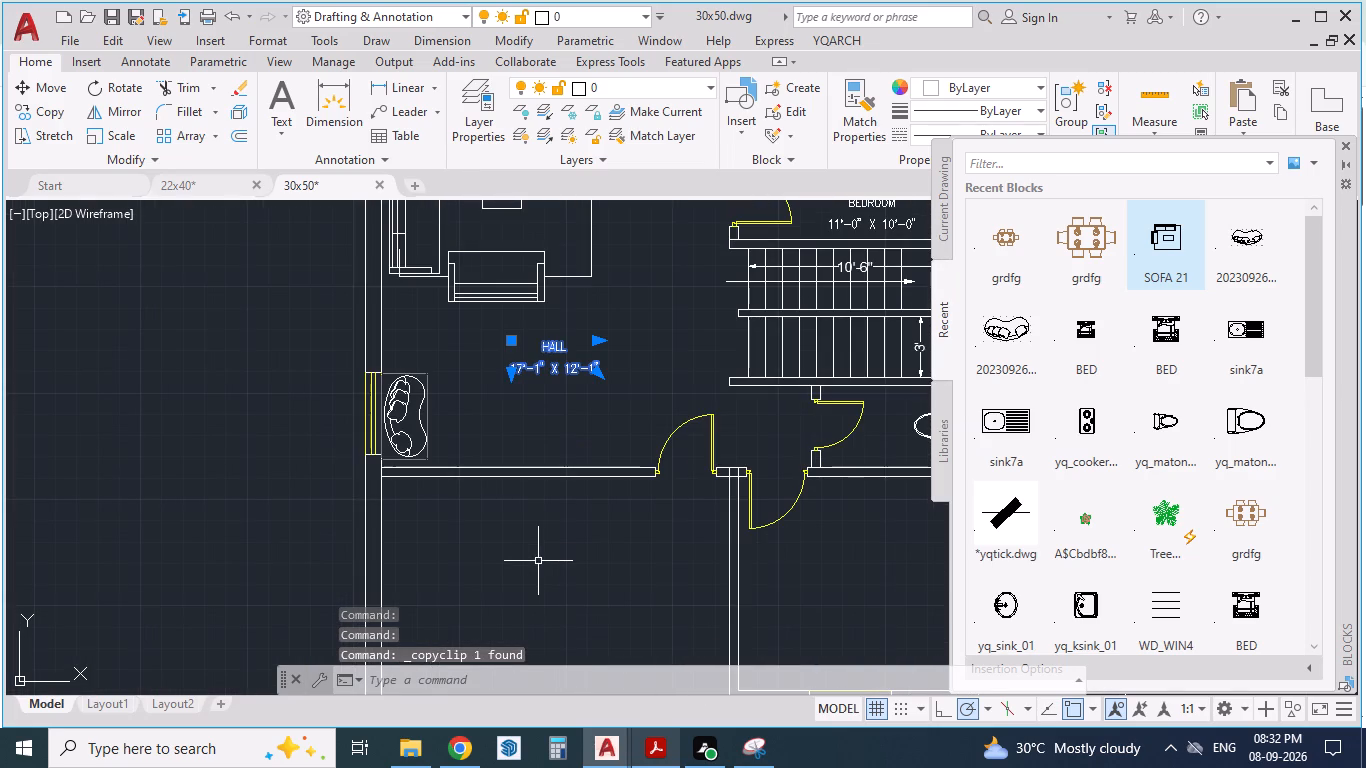
{"action": "key", "text": "ctrl+v"}
{"action": "left_click", "coordinate": [448, 522]}
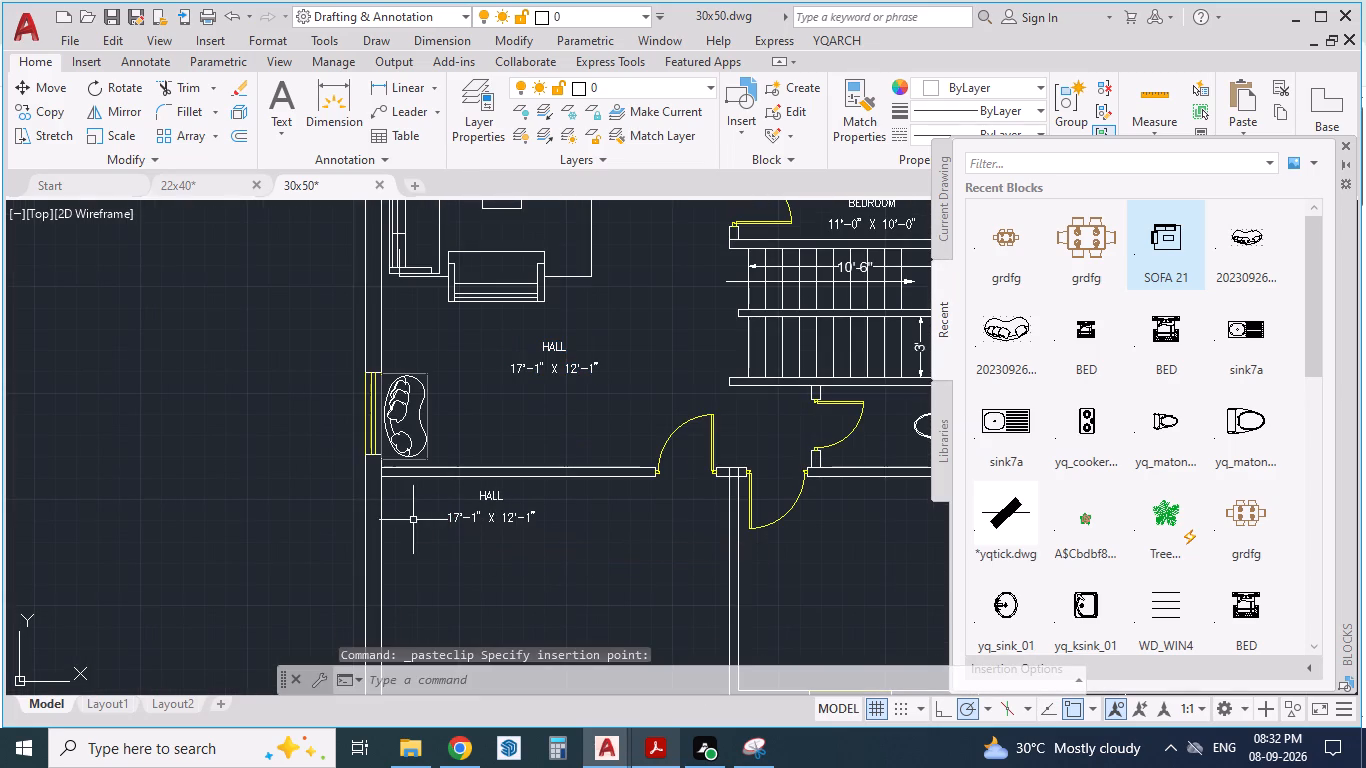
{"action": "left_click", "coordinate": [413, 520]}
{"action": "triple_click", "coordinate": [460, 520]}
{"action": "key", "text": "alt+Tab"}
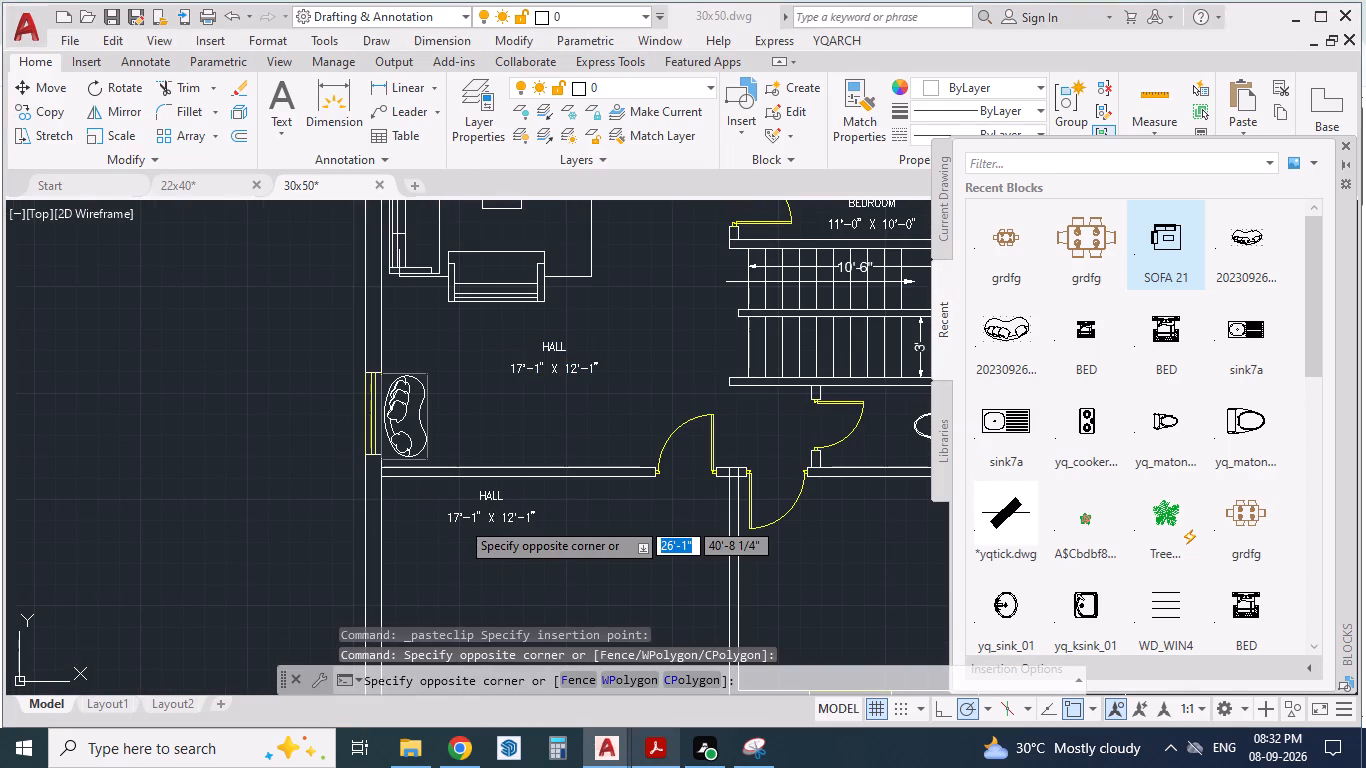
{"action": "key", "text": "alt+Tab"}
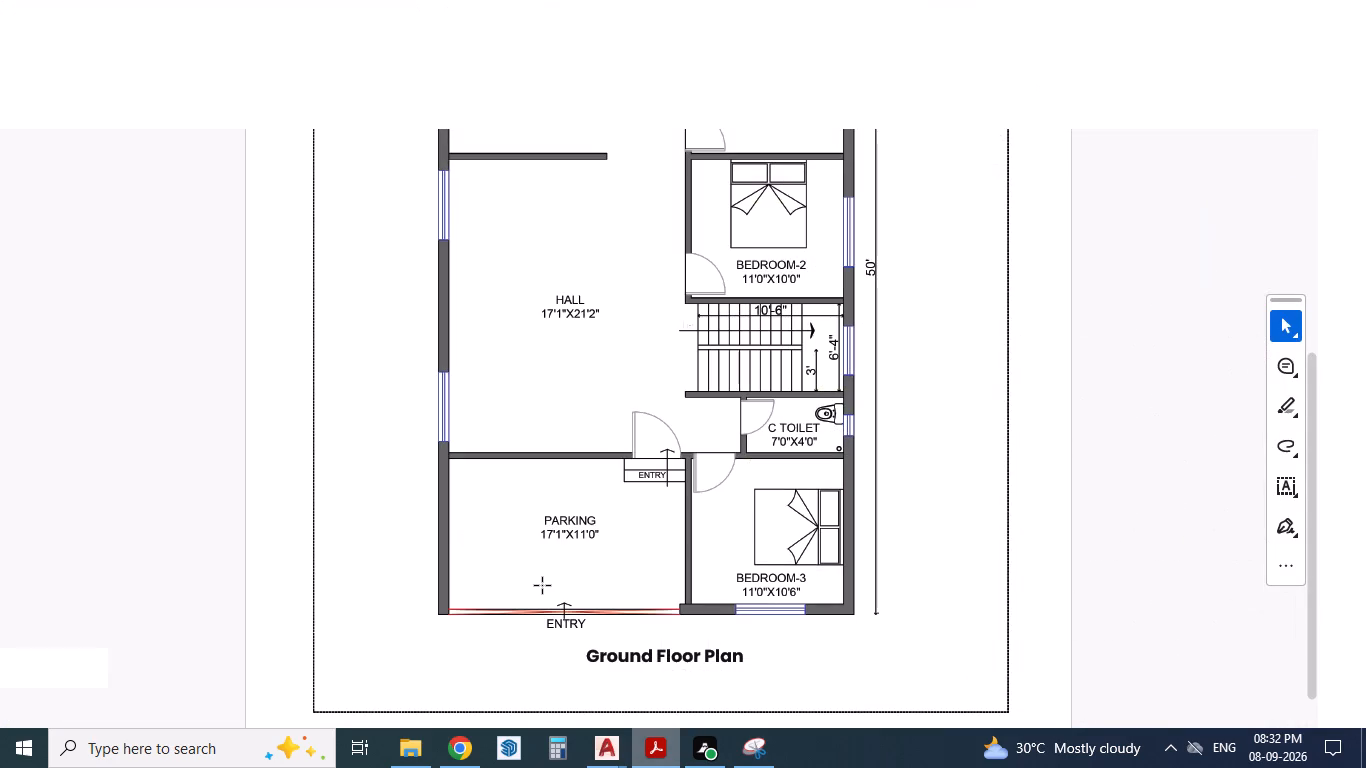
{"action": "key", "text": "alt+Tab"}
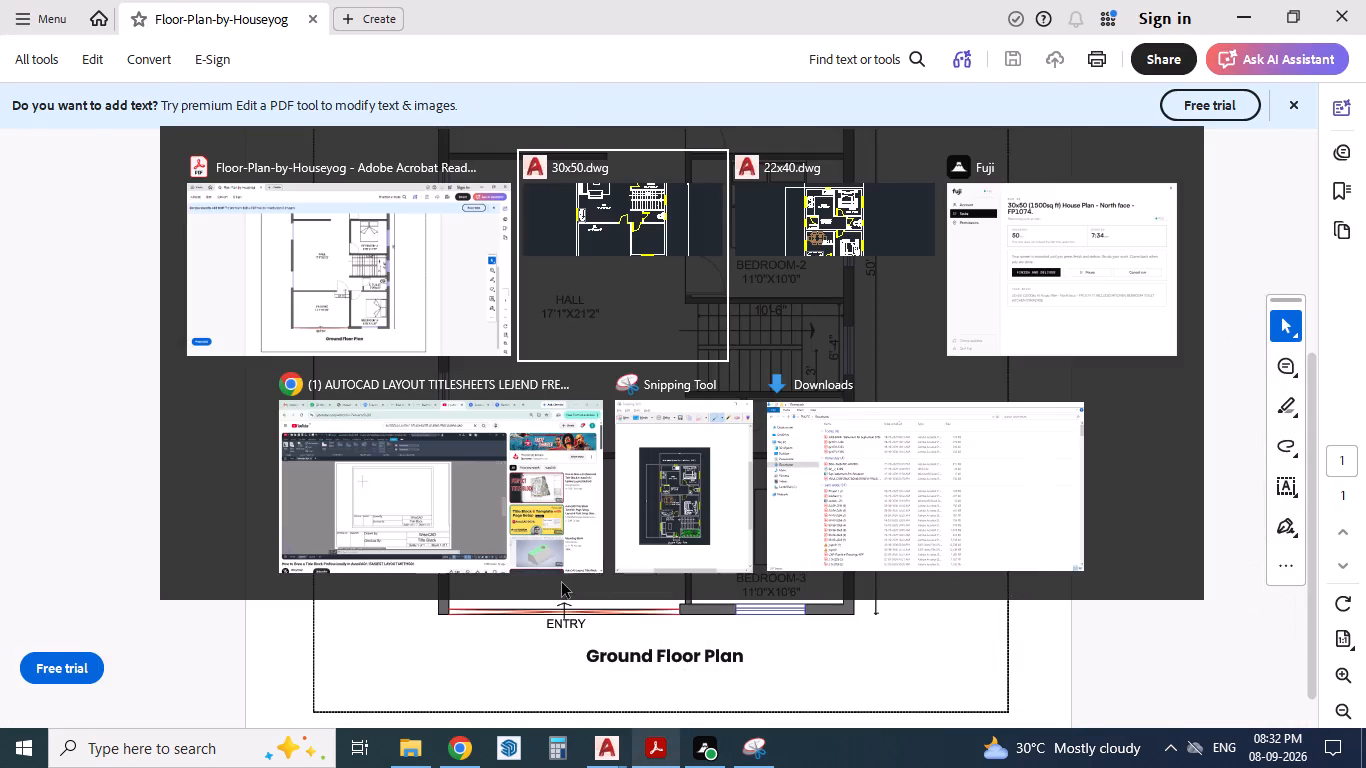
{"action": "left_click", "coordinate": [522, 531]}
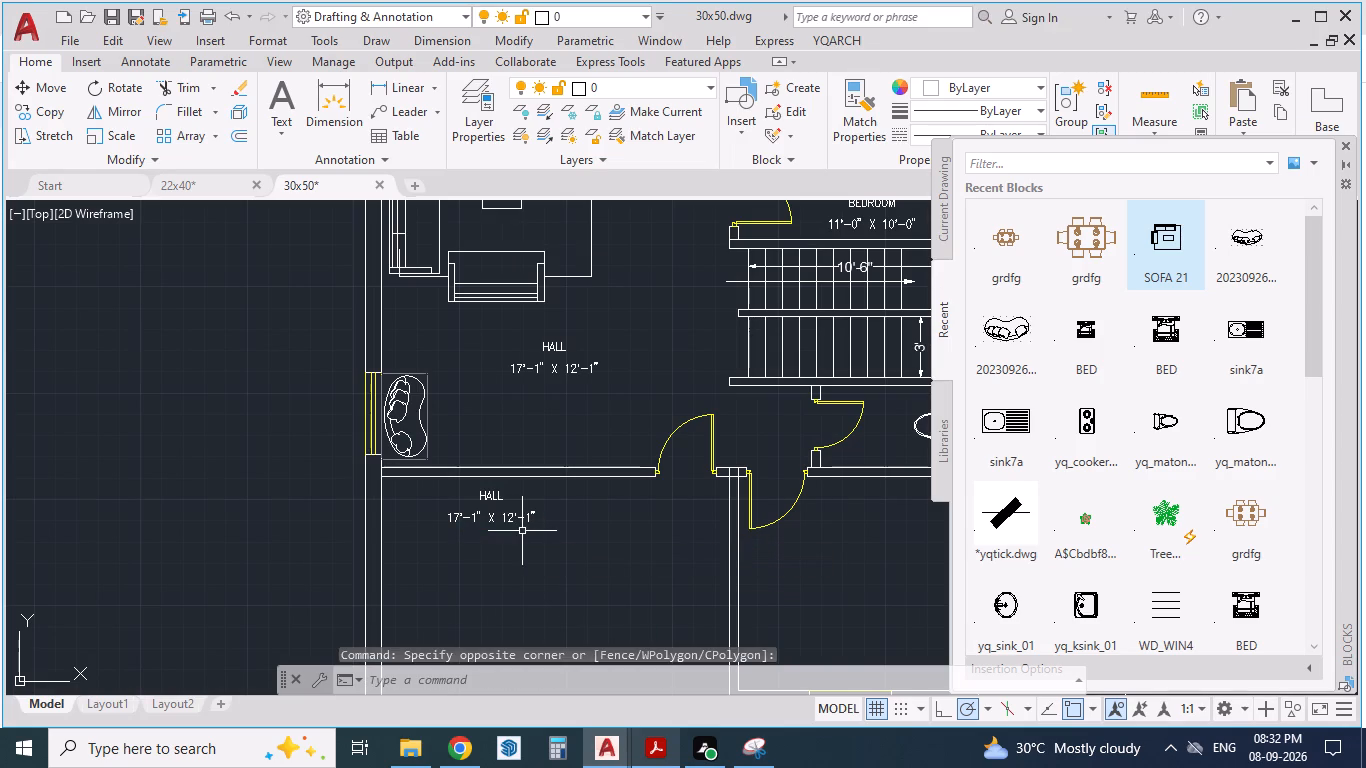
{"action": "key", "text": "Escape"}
Check the parking size in the reference PDF and set the copied label's size line to 17'-1" X 11'-0".
{"action": "double_click", "coordinate": [492, 517]}
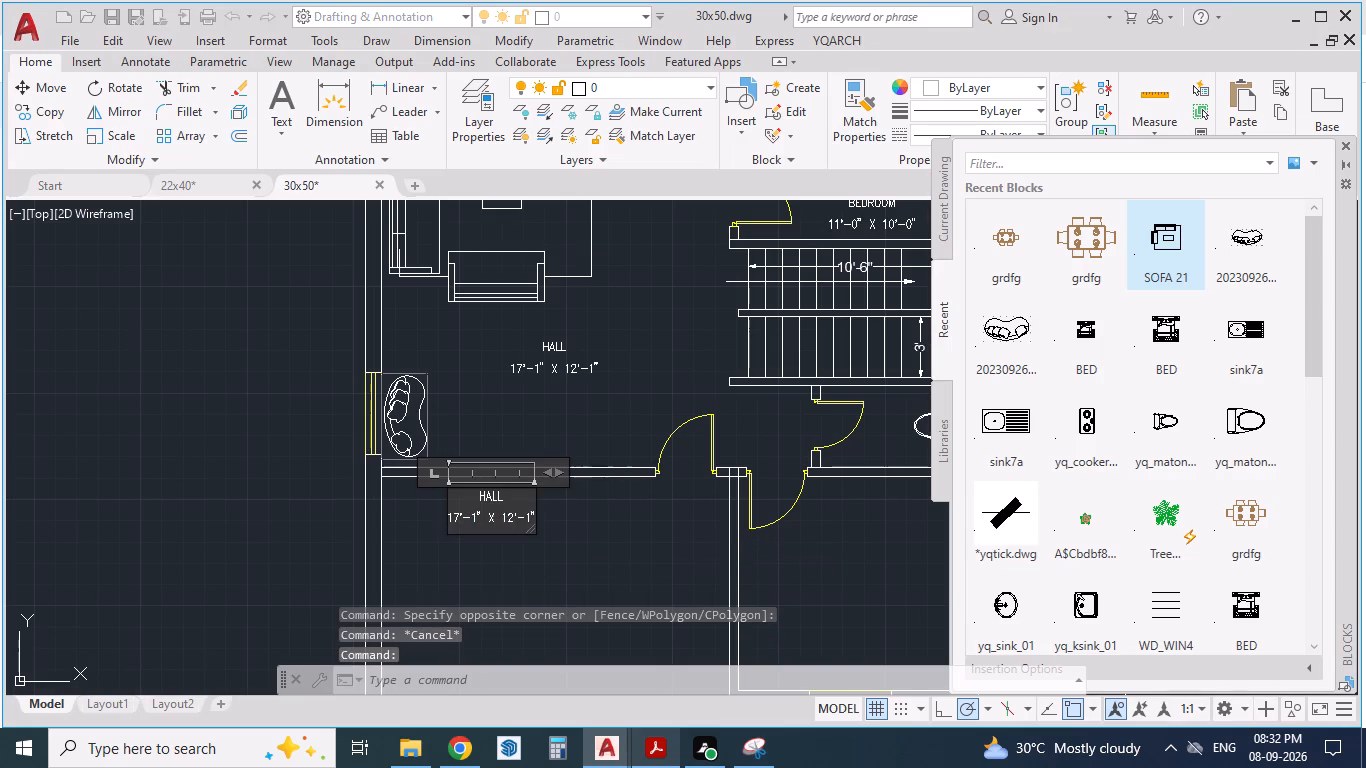
{"action": "scroll", "coordinate": [492, 517], "scroll_direction": "up", "scroll_amount": 3}
{"action": "scroll", "coordinate": [485, 513], "scroll_direction": "down", "scroll_amount": 1}
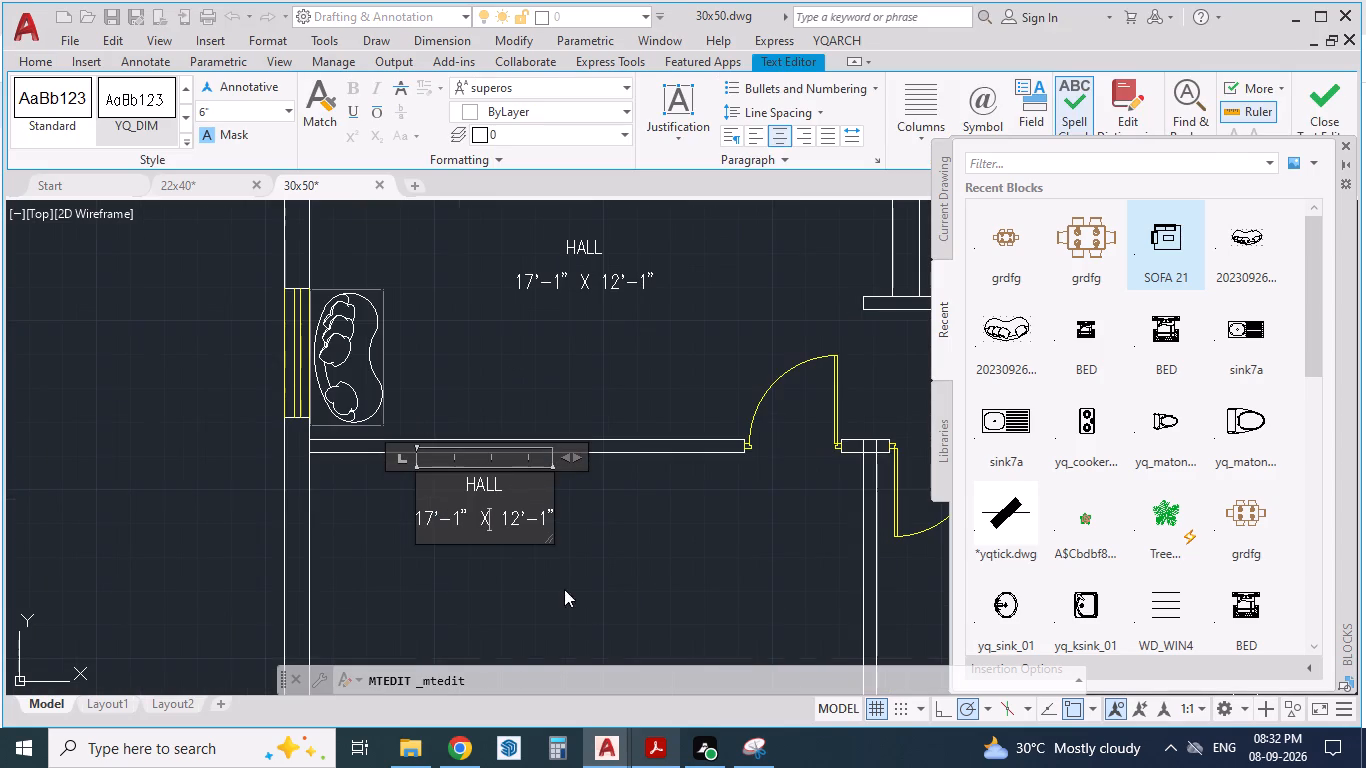
{"action": "left_click", "coordinate": [645, 746]}
{"action": "left_click", "coordinate": [645, 746]}
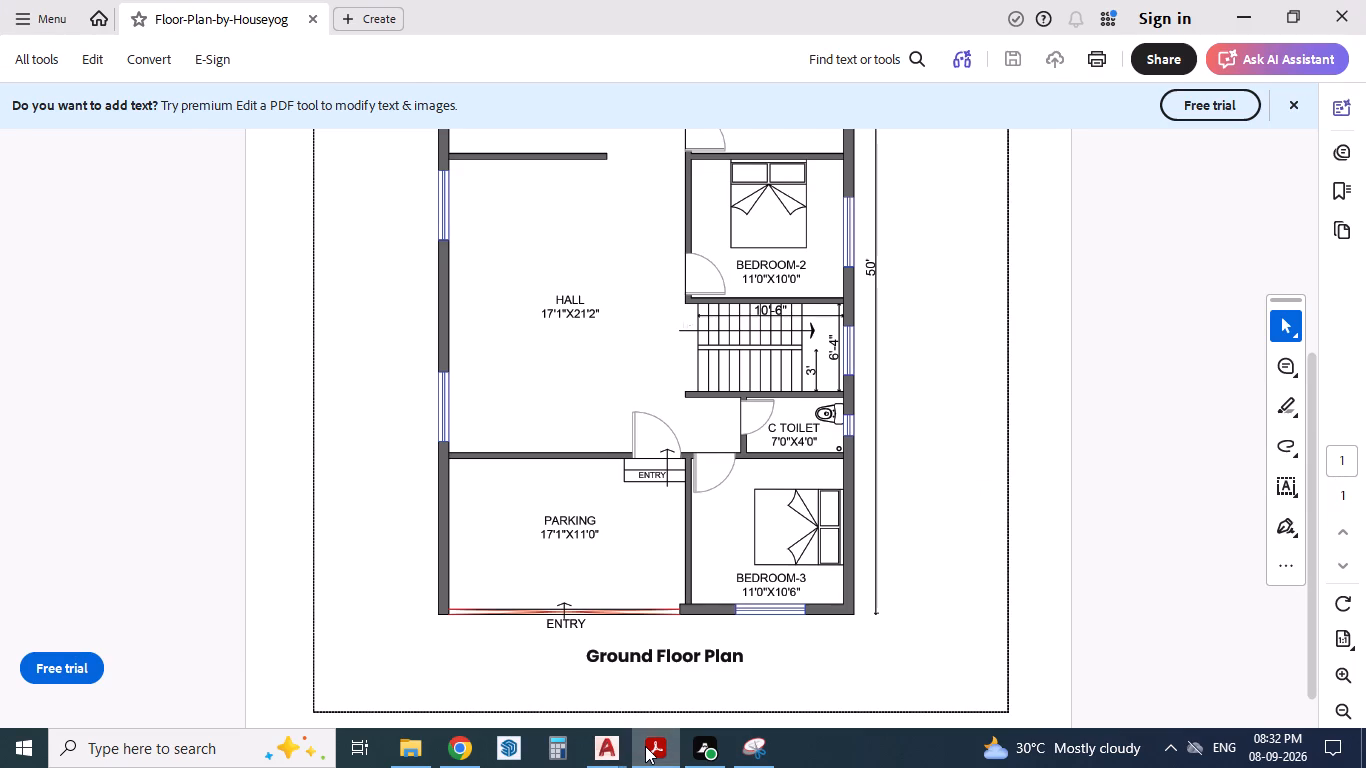
{"action": "left_click", "coordinate": [513, 519]}
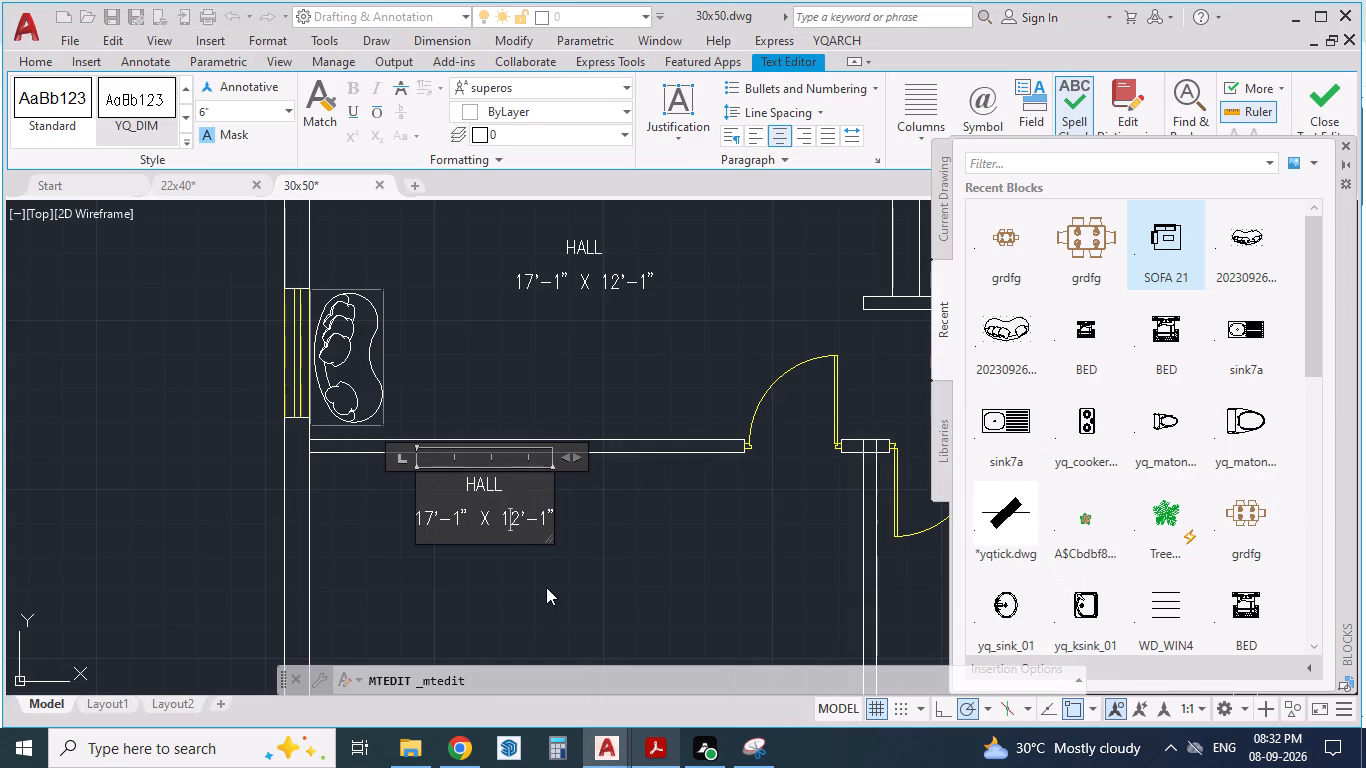
{"action": "key", "text": "Delete"}
{"action": "key", "text": "1"}
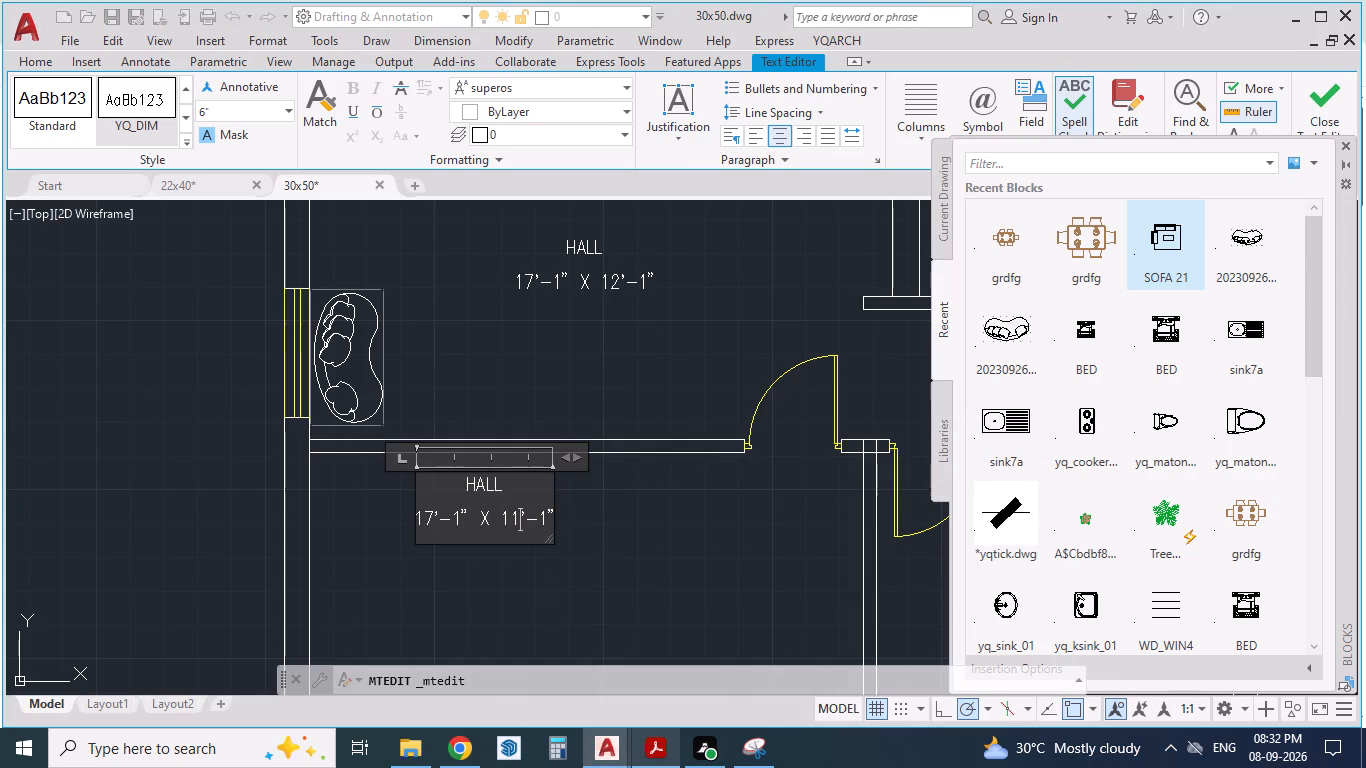
{"action": "left_click", "coordinate": [539, 514]}
{"action": "key", "text": "Delete"}
{"action": "key", "text": "0"}
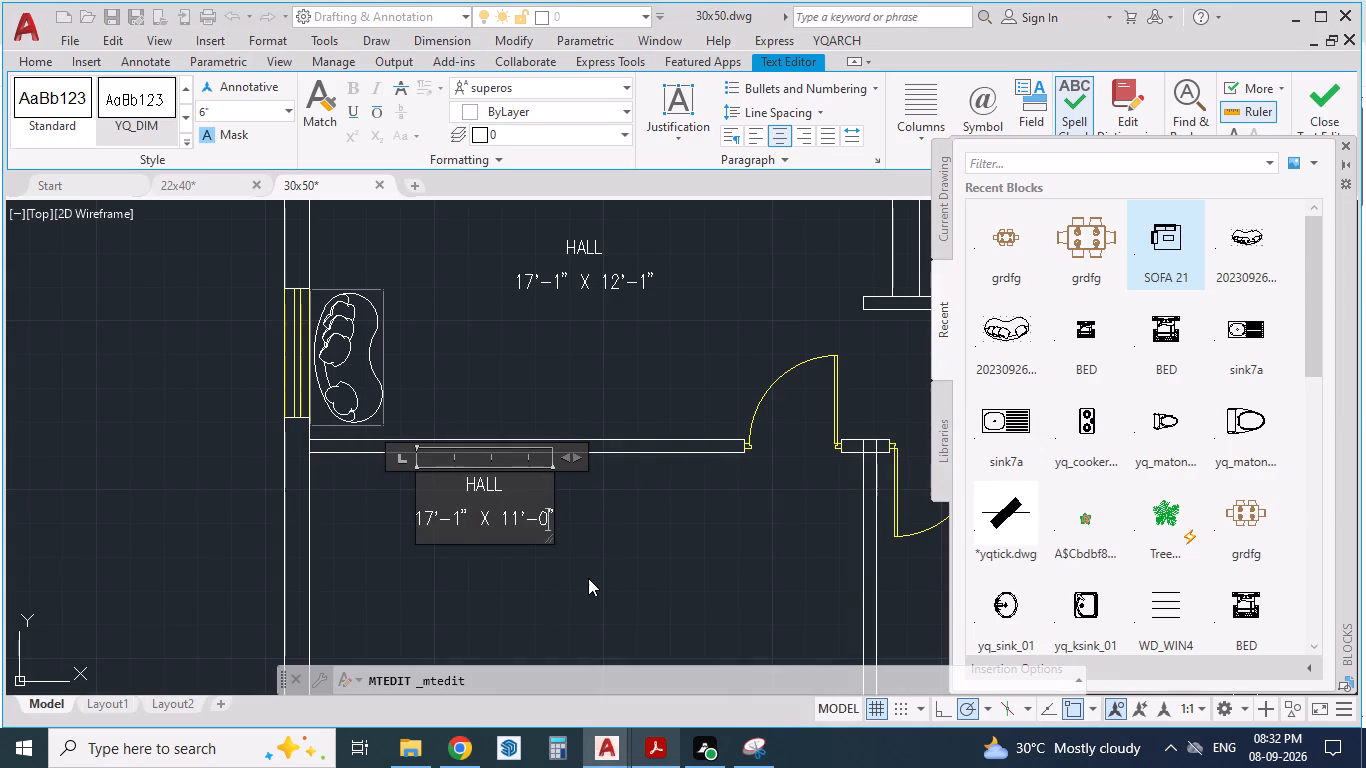
{"action": "left_click", "coordinate": [596, 567]}
Recheck the parking area in the reference PDF and insert the recent Vehicle block into it below the copied label.
{"action": "left_click", "coordinate": [657, 750]}
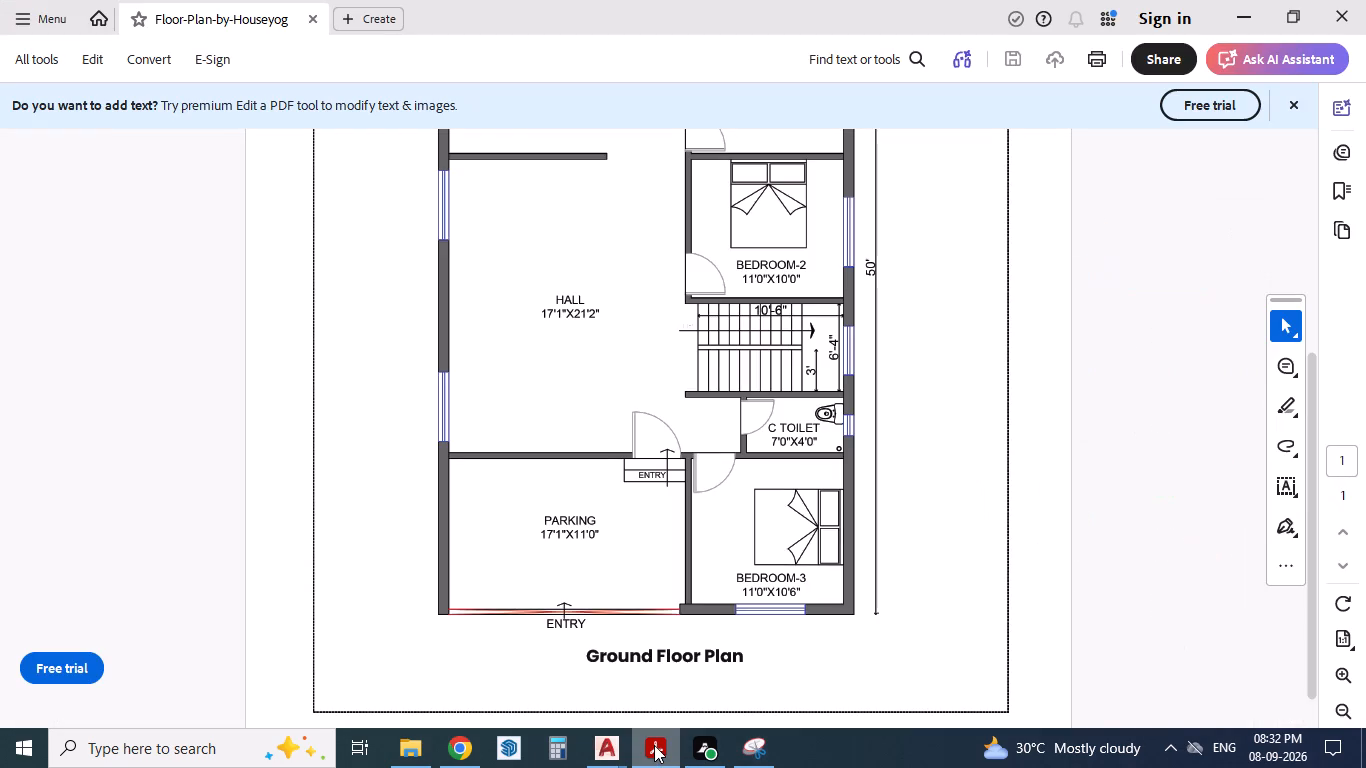
{"action": "left_click", "coordinate": [654, 745]}
{"action": "scroll", "coordinate": [580, 391], "scroll_direction": "down", "scroll_amount": 2}
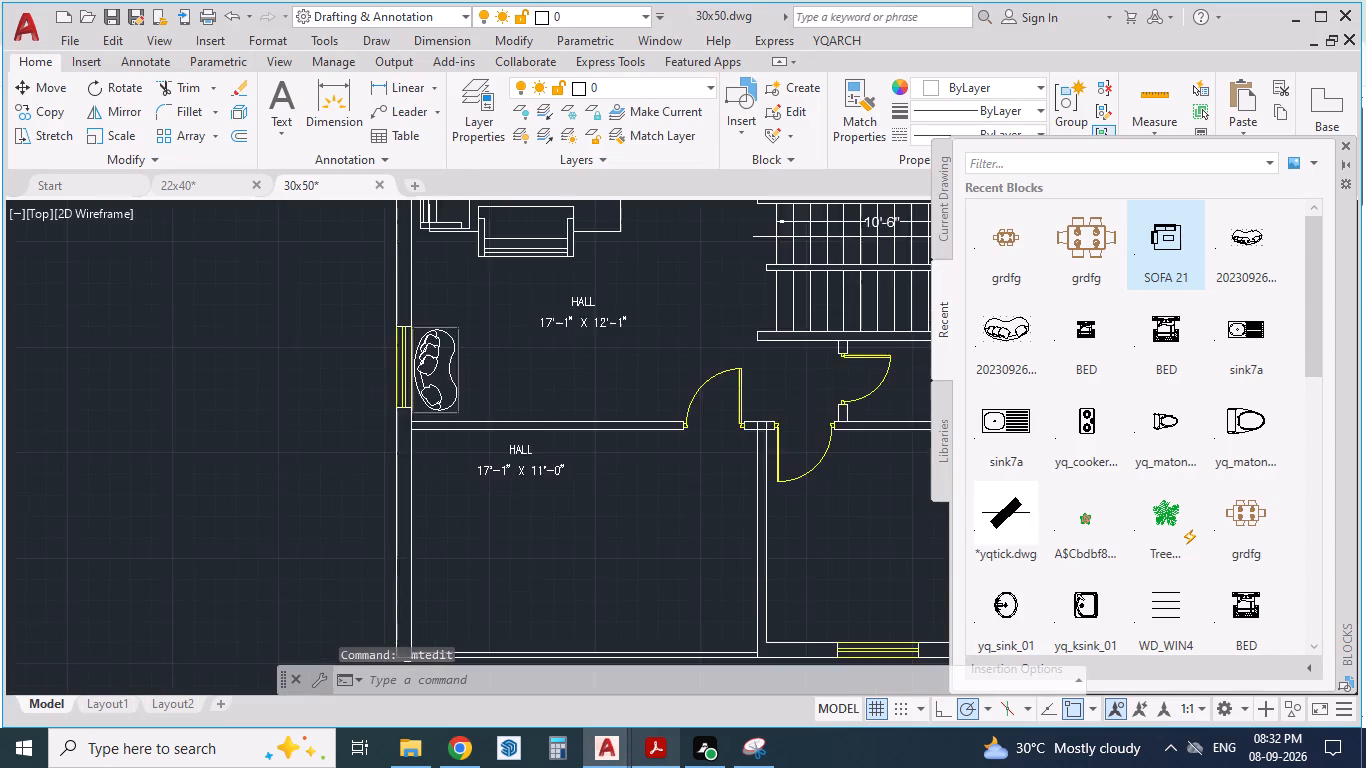
{"action": "scroll", "coordinate": [591, 507], "scroll_direction": "up", "scroll_amount": 1}
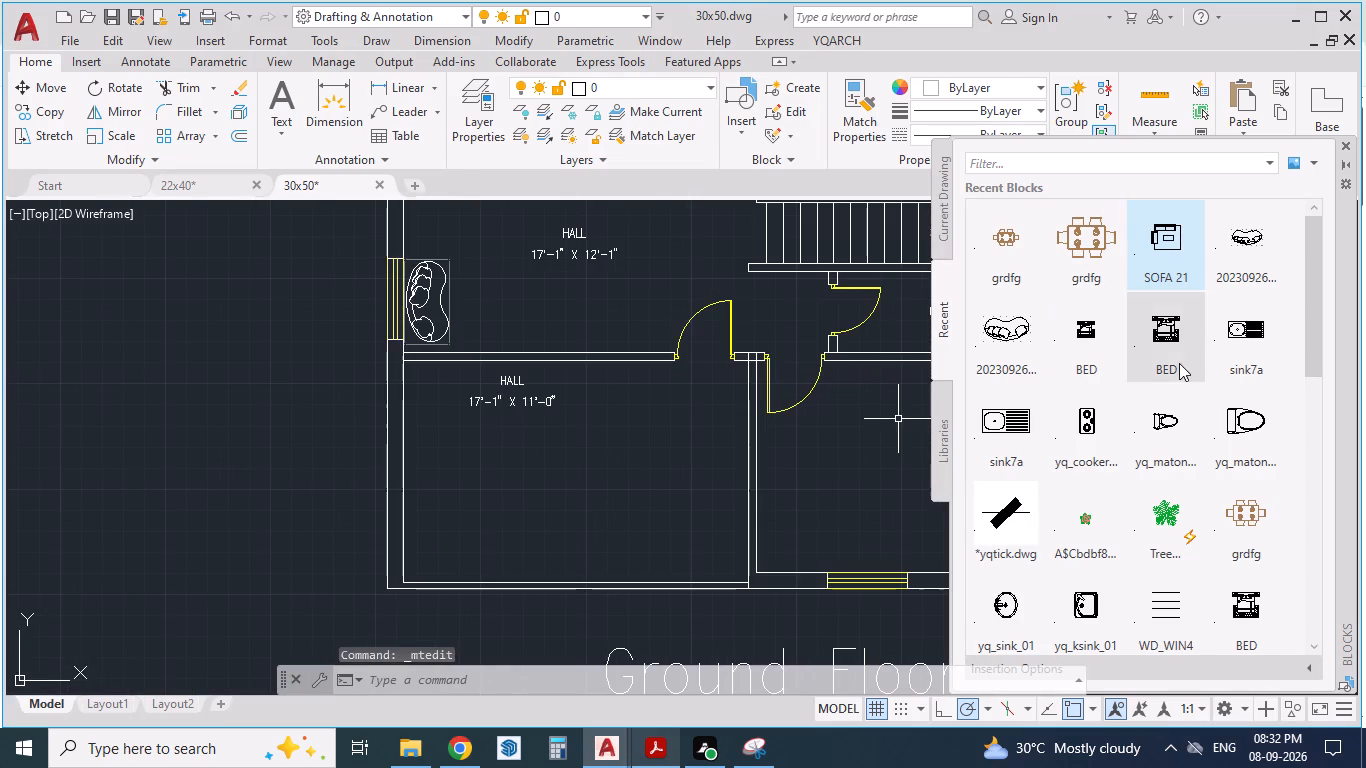
{"action": "scroll", "coordinate": [1179, 380], "scroll_direction": "down", "scroll_amount": 8}
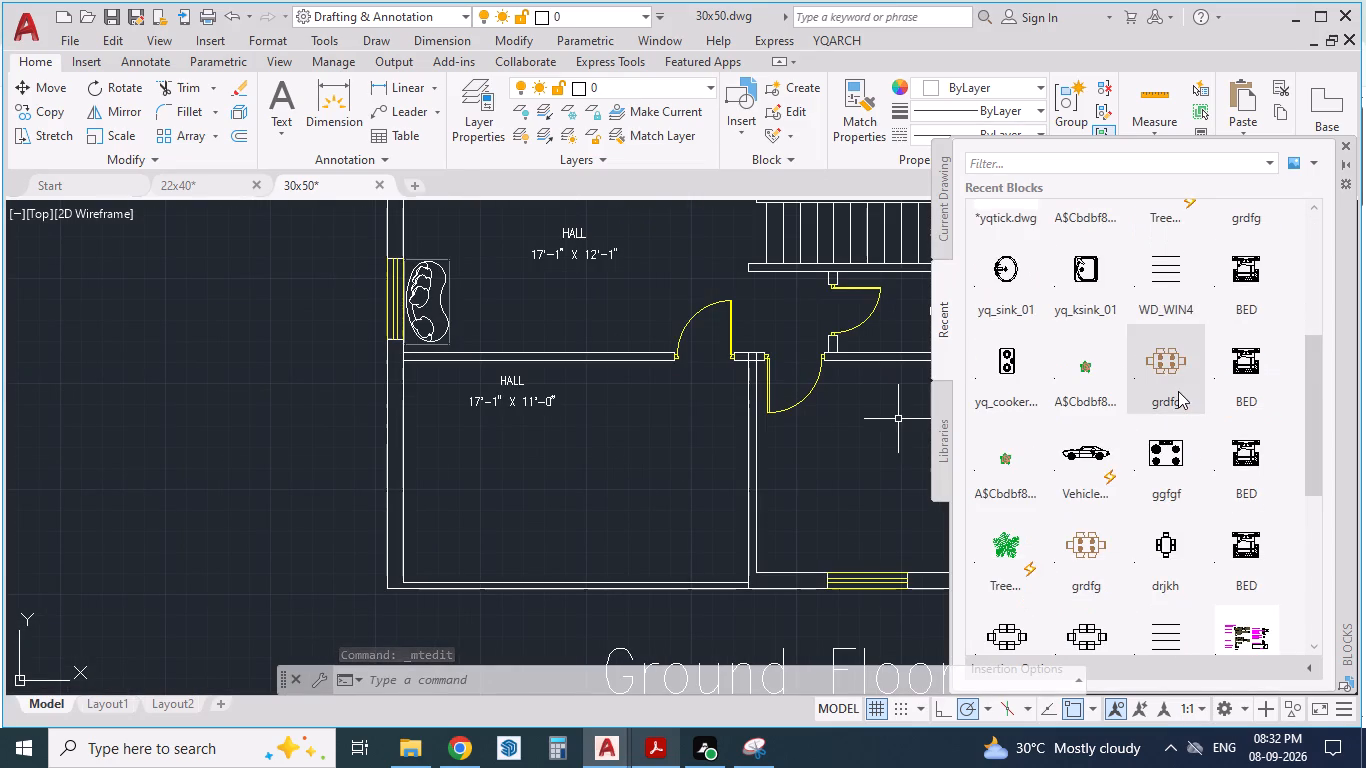
{"action": "left_click_drag", "start_coordinate": [1116, 451], "coordinate": [424, 550]}
{"action": "left_click", "coordinate": [424, 550]}
{"action": "left_click", "coordinate": [469, 520]}
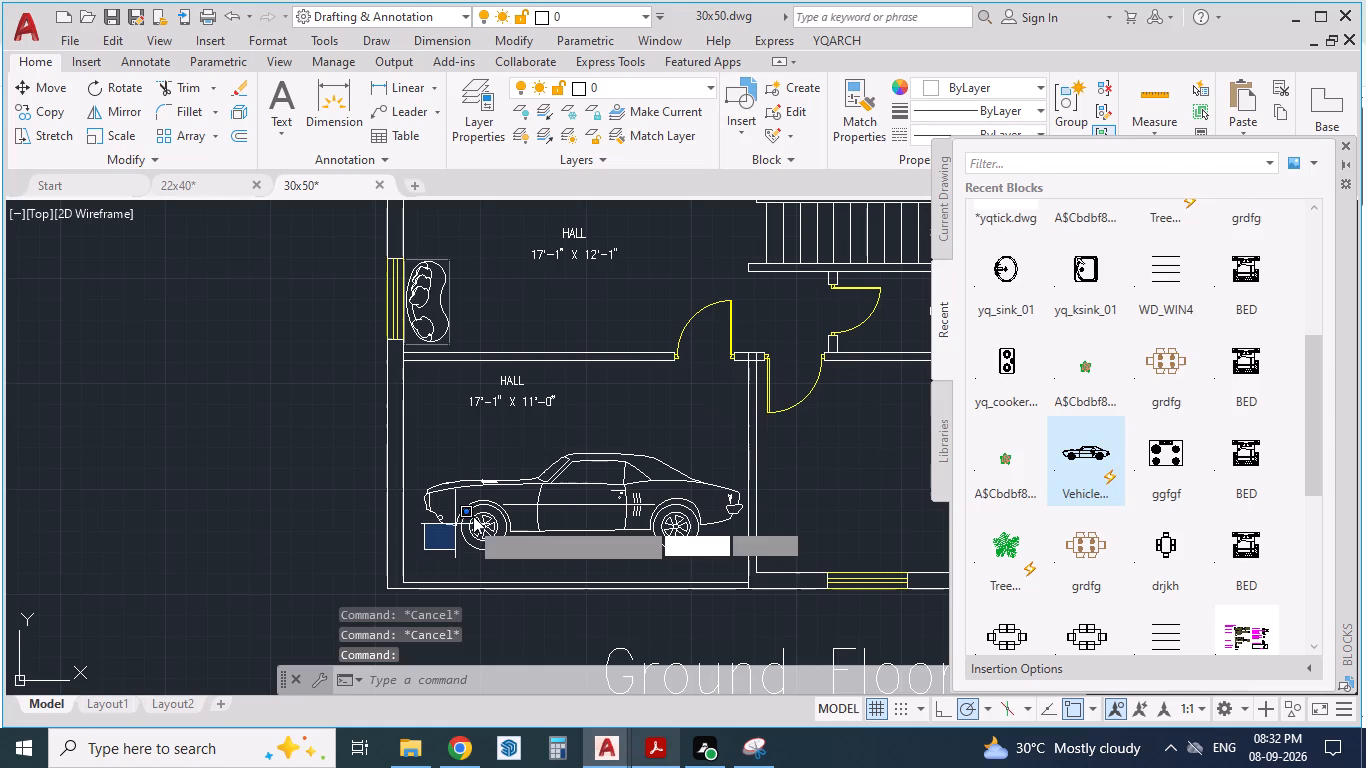
{"action": "key", "text": "Escape"}
Switch the inserted vehicle block to the Sports Car (Top) view.
{"action": "left_click", "coordinate": [481, 510]}
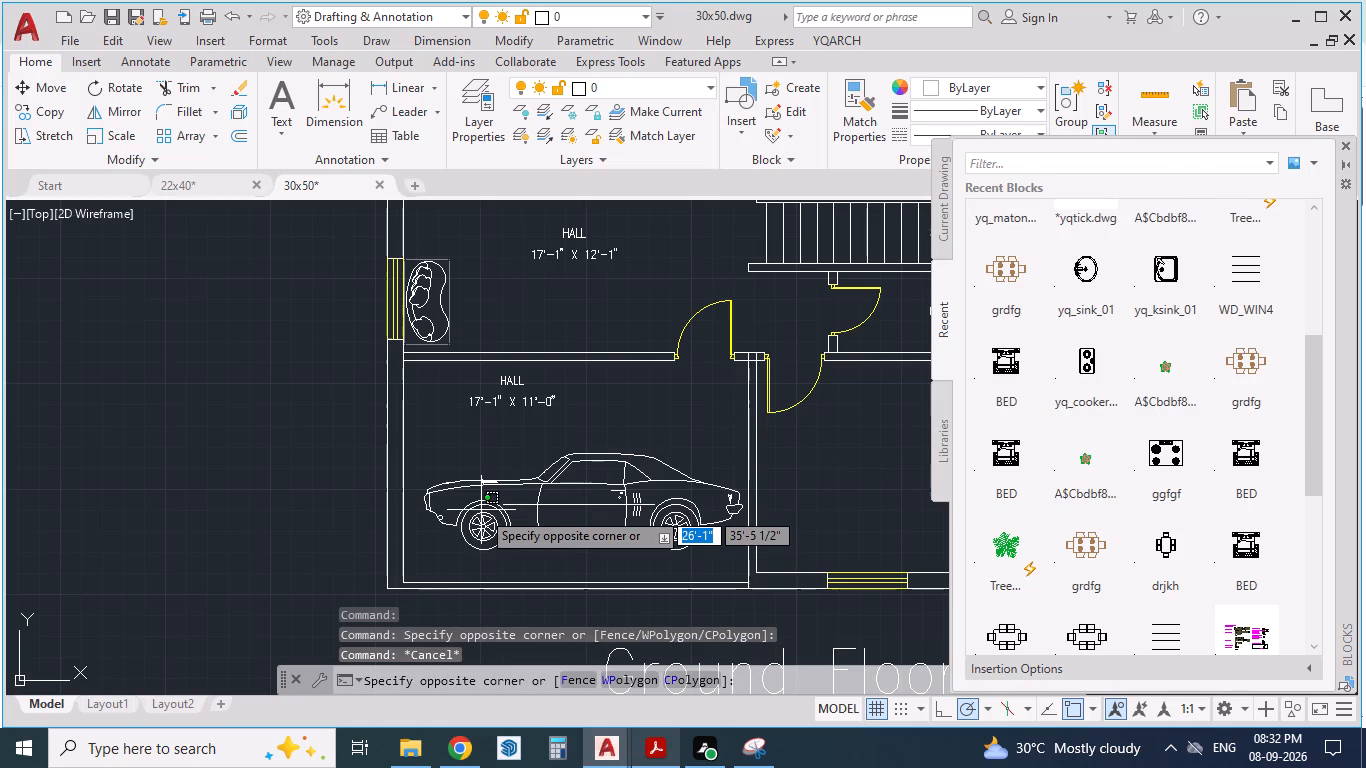
{"action": "left_click", "coordinate": [483, 487]}
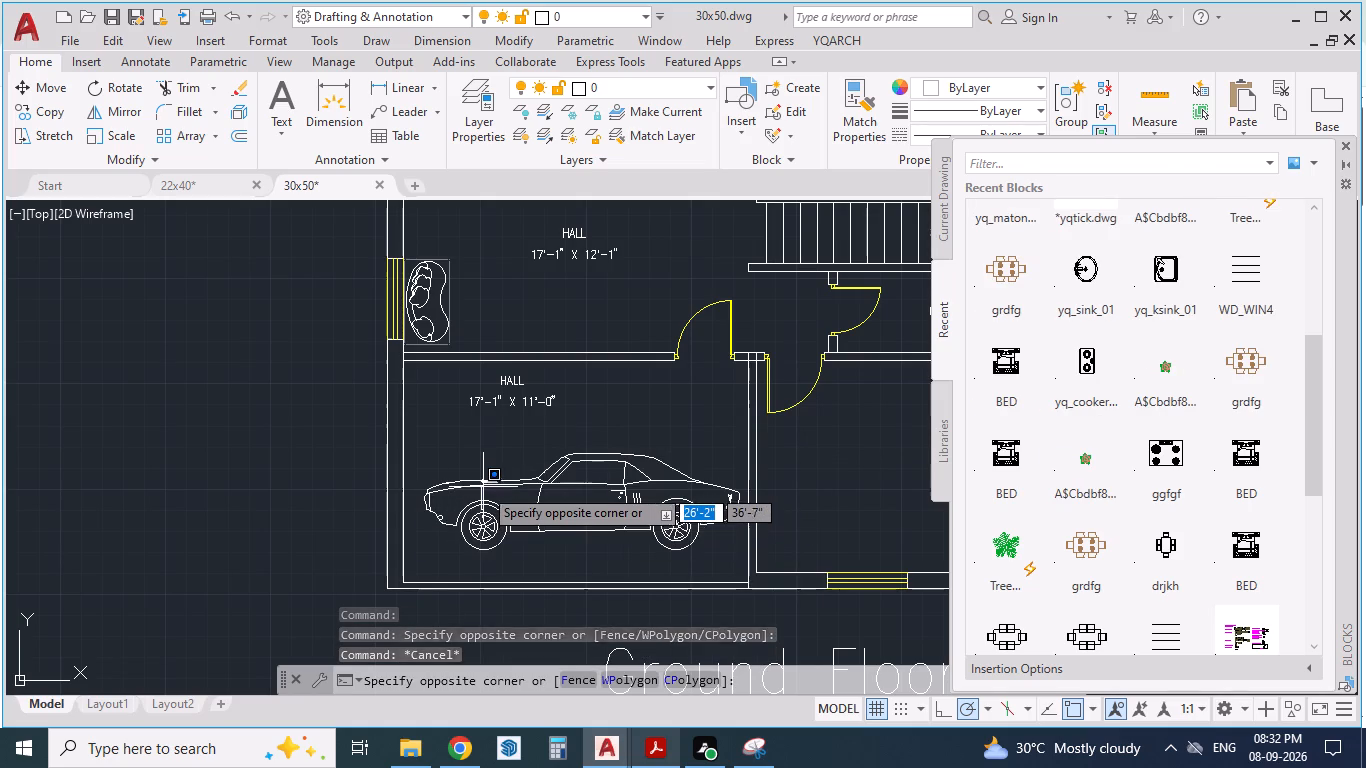
{"action": "left_click", "coordinate": [479, 483]}
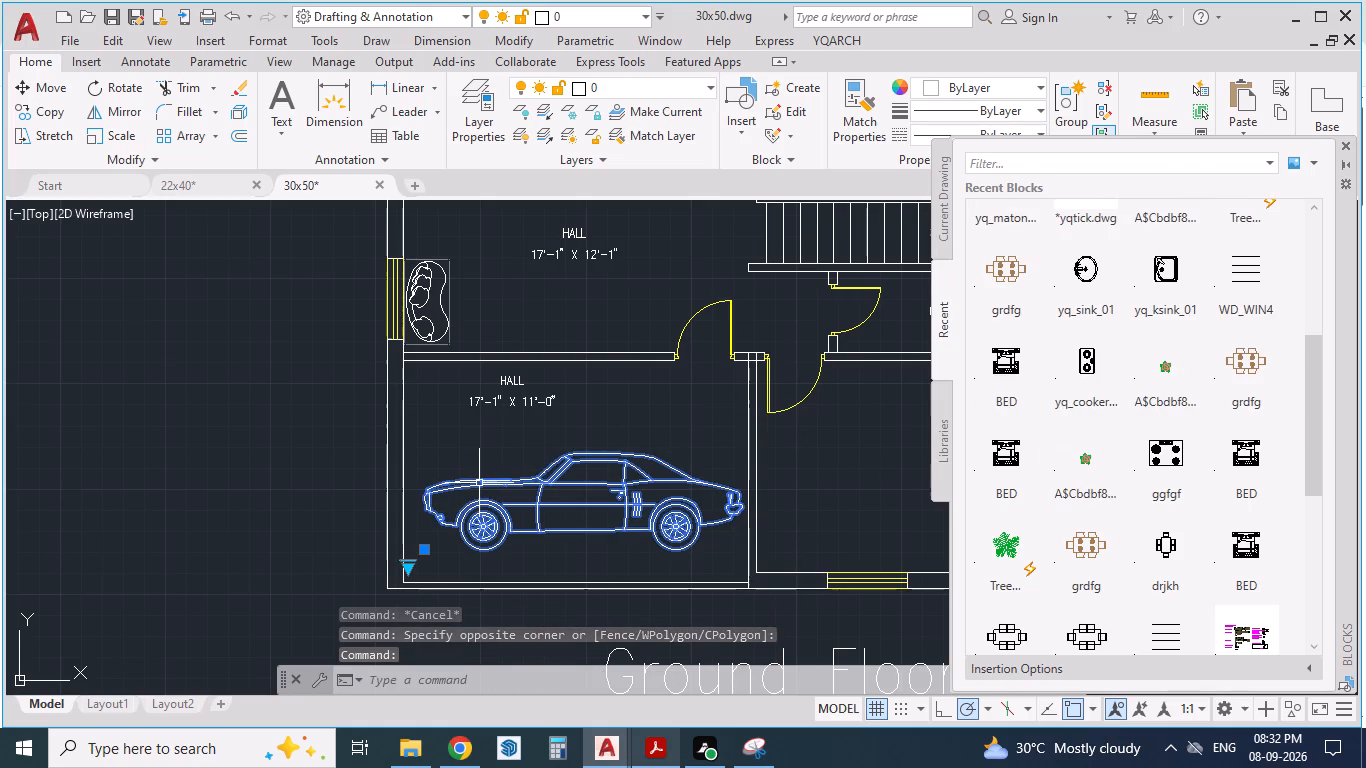
{"action": "right_click", "coordinate": [479, 483]}
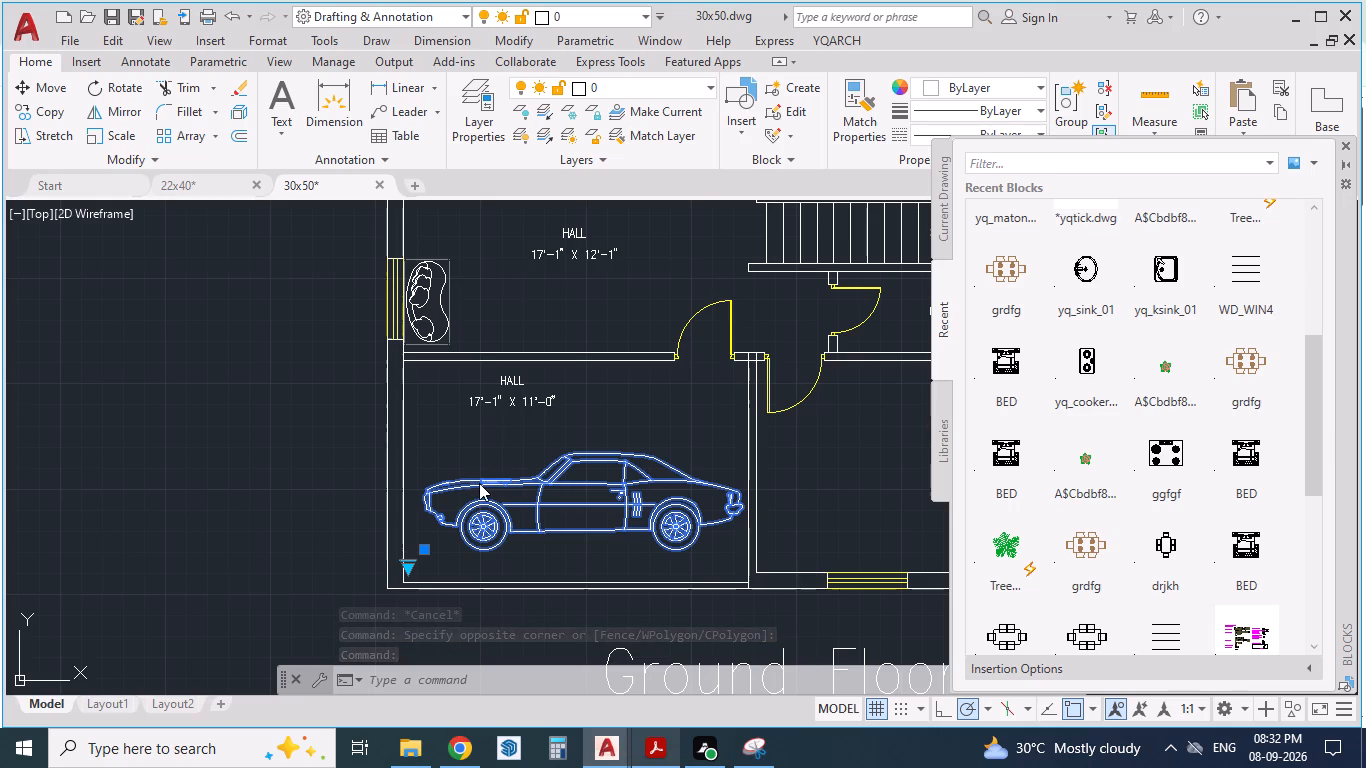
{"action": "left_click", "coordinate": [425, 549]}
{"action": "left_click", "coordinate": [424, 549]}
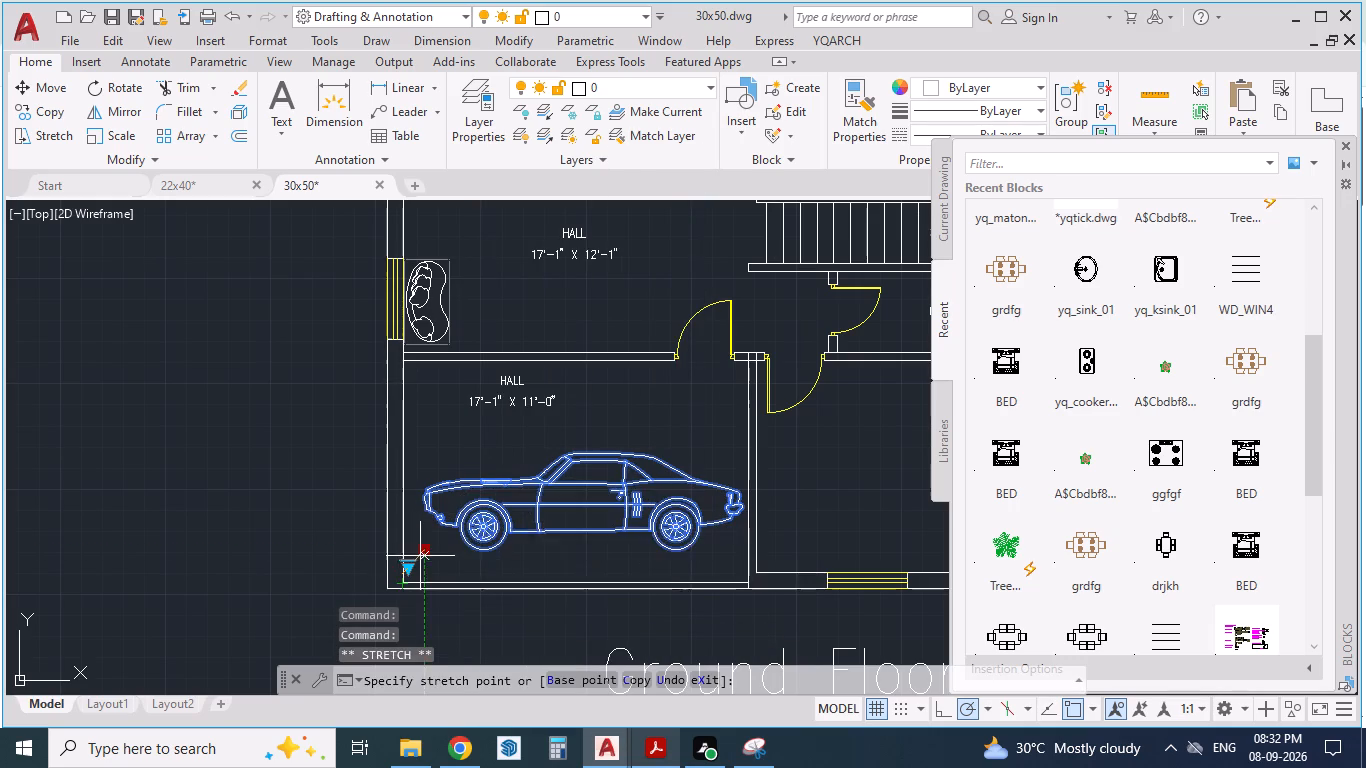
{"action": "key", "text": "Escape"}
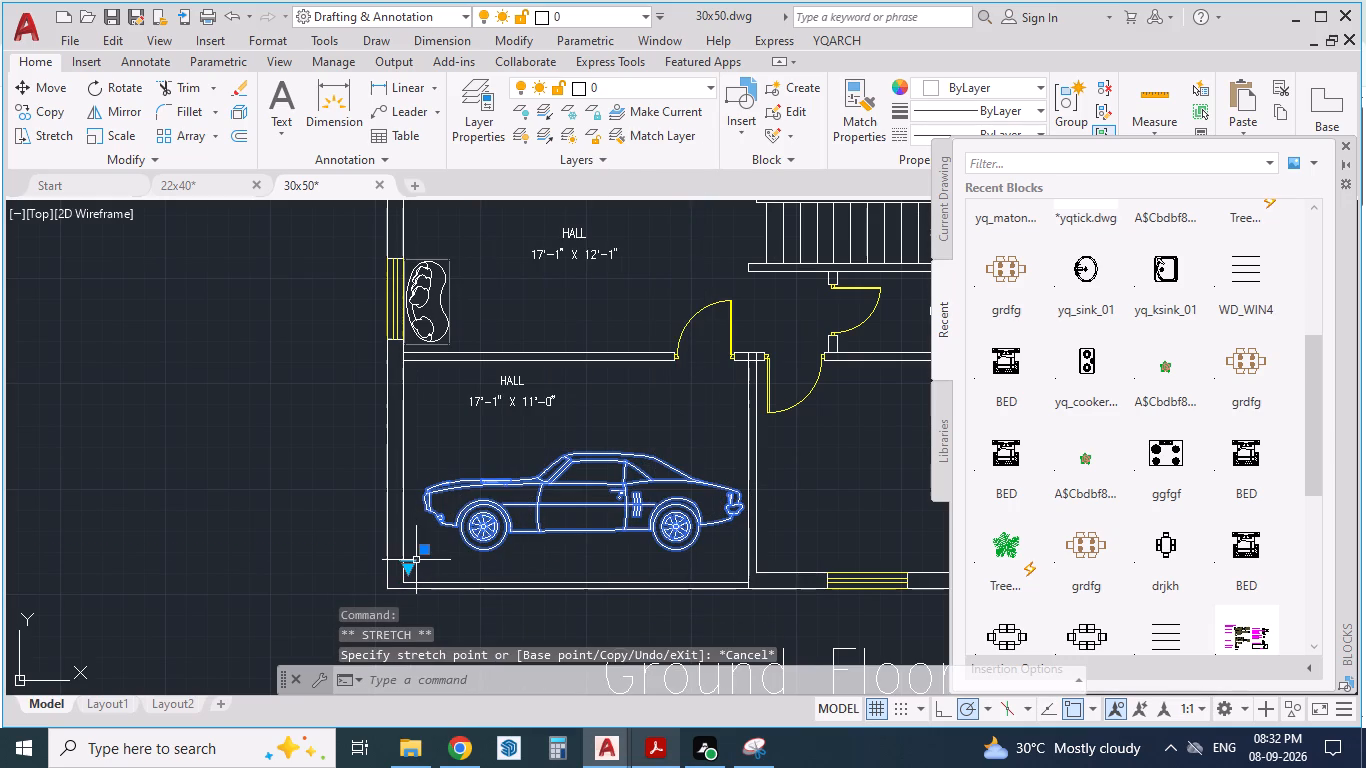
{"action": "left_click", "coordinate": [412, 565]}
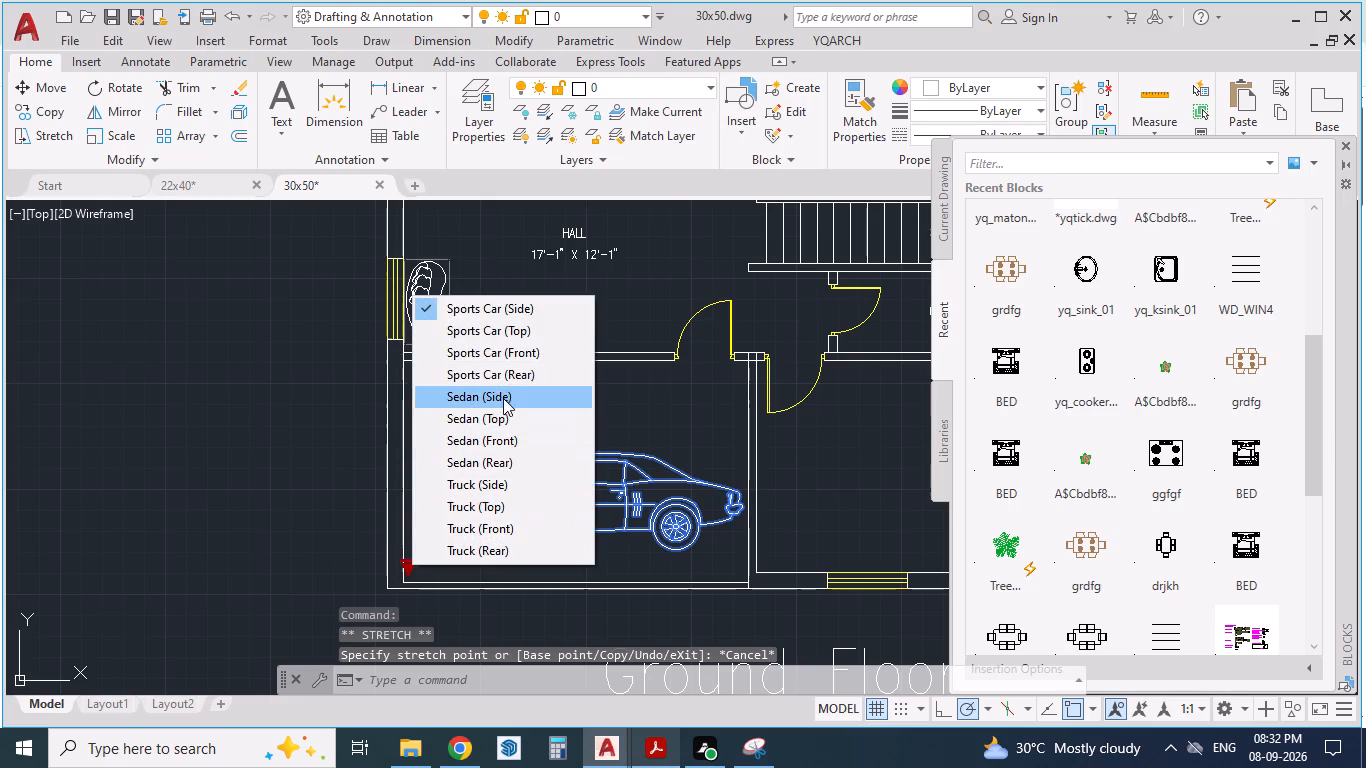
{"action": "left_click", "coordinate": [531, 334]}
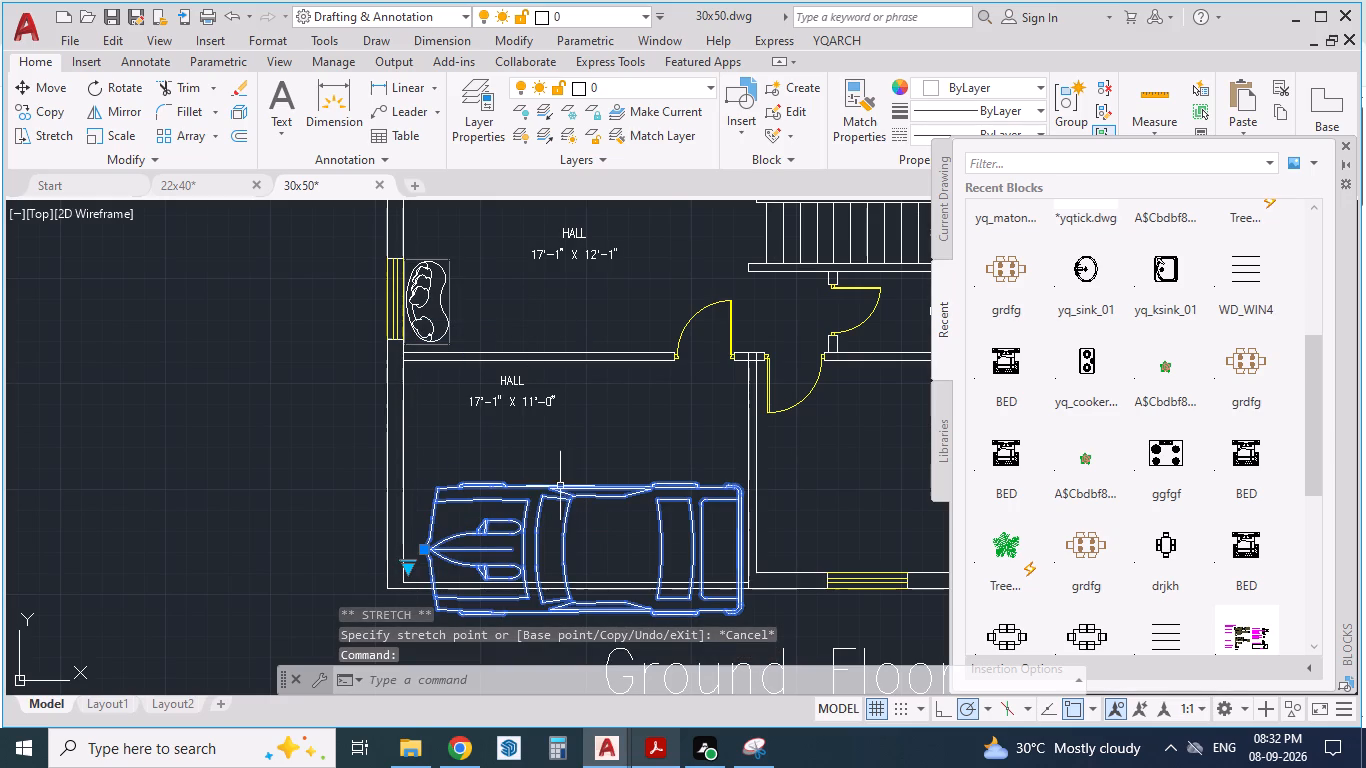
Rotate the car by 270° about a point on its upper side so its front faces the hall.
{"action": "left_click", "coordinate": [560, 486]}
{"action": "key", "text": "Escape"}
{"action": "left_click", "coordinate": [560, 486]}
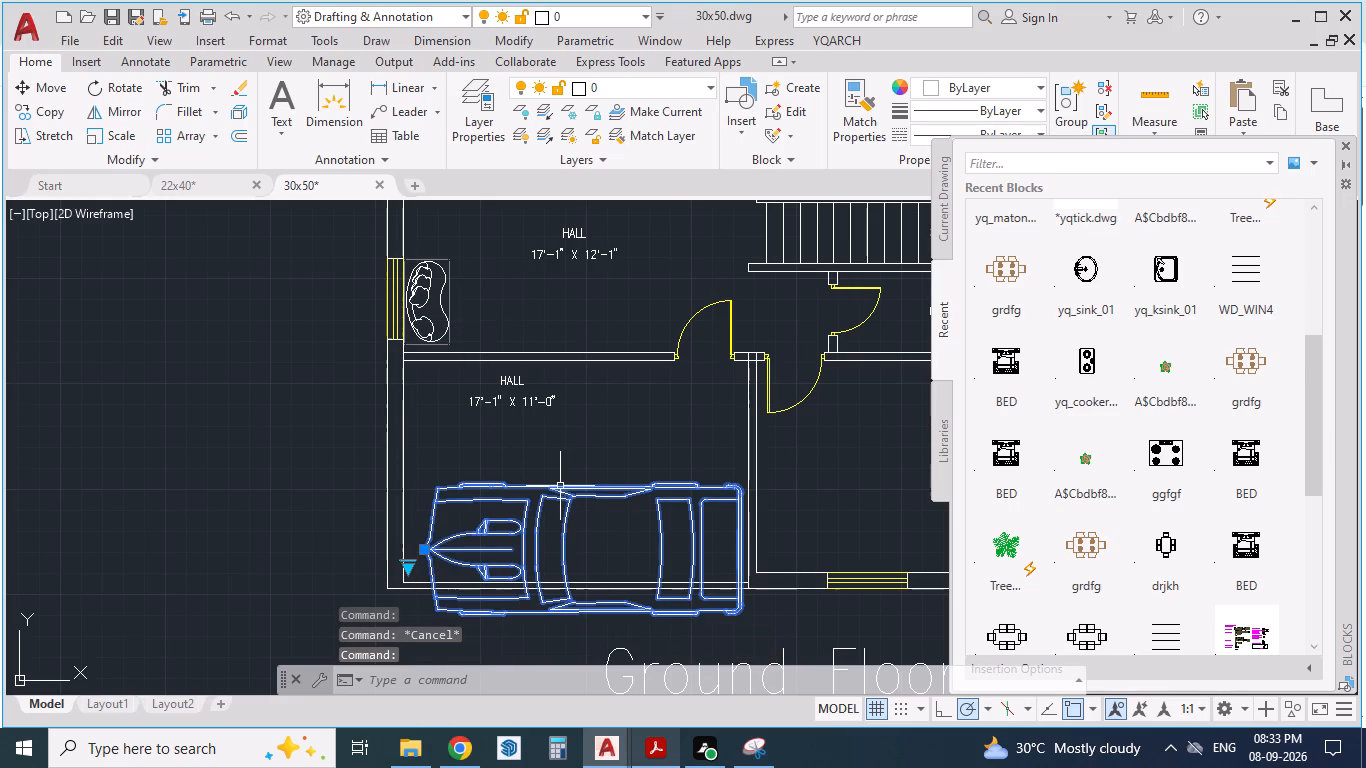
{"action": "type", "text": "RO"}
{"action": "key", "text": "Return"}
{"action": "left_click", "coordinate": [560, 486]}
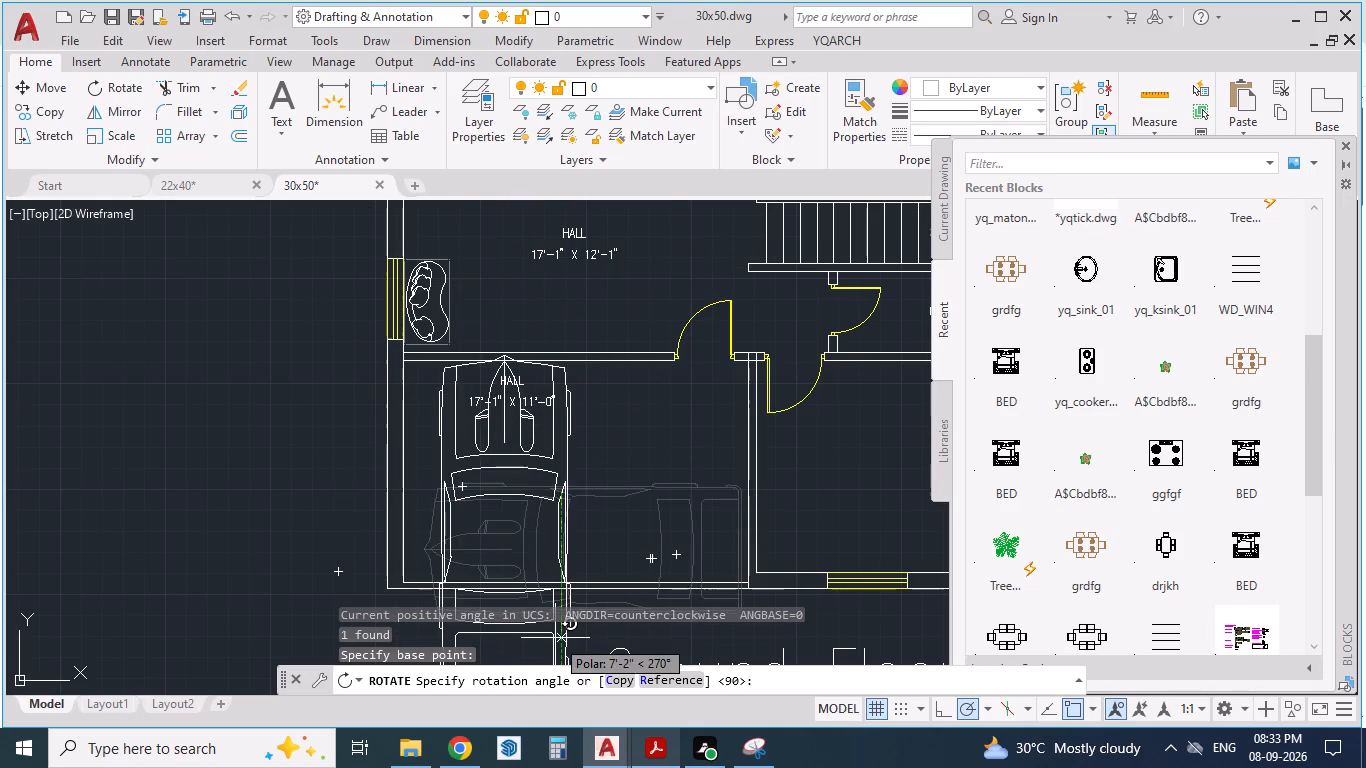
{"action": "scroll", "coordinate": [641, 309], "scroll_direction": "down", "scroll_amount": 1}
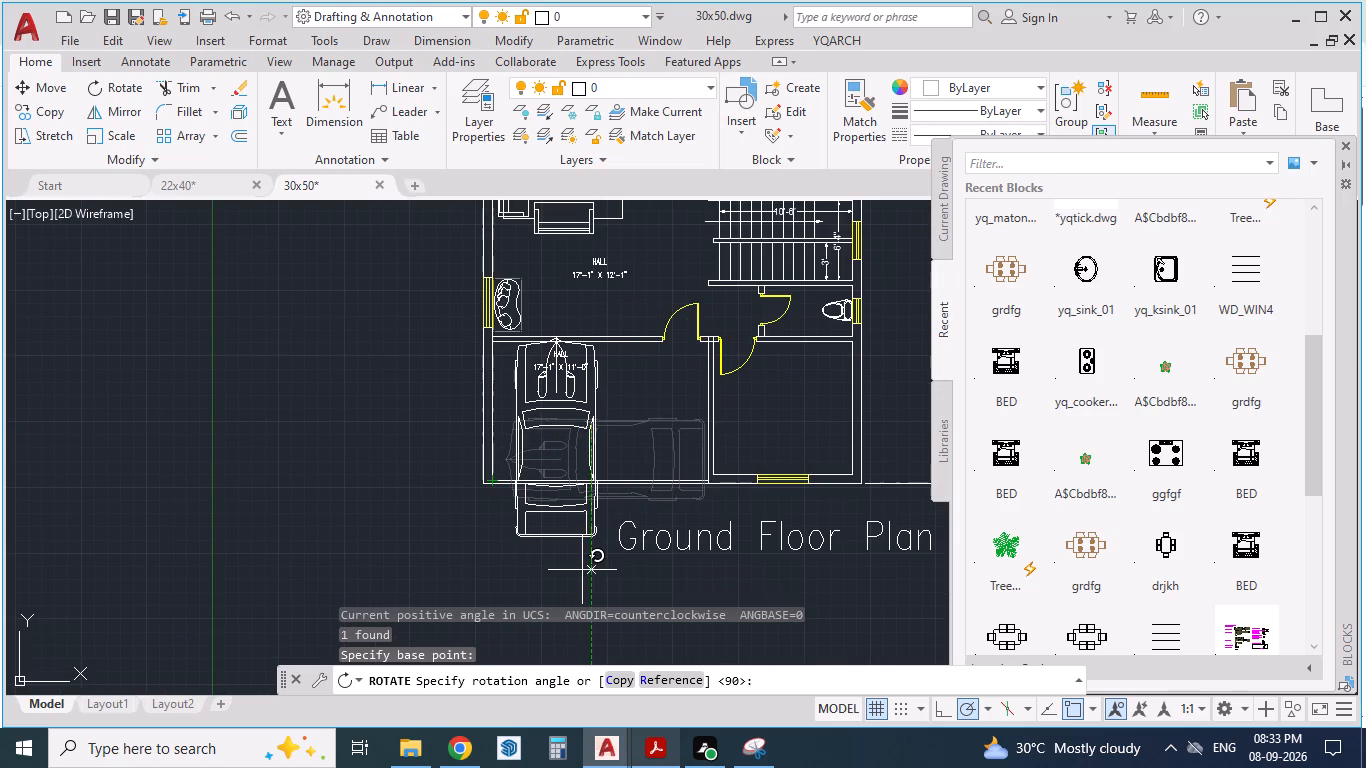
{"action": "left_click", "coordinate": [582, 570]}
Scale the car down to roughly half its size from its rear corner outside the parking area.
{"action": "left_click", "coordinate": [562, 408]}
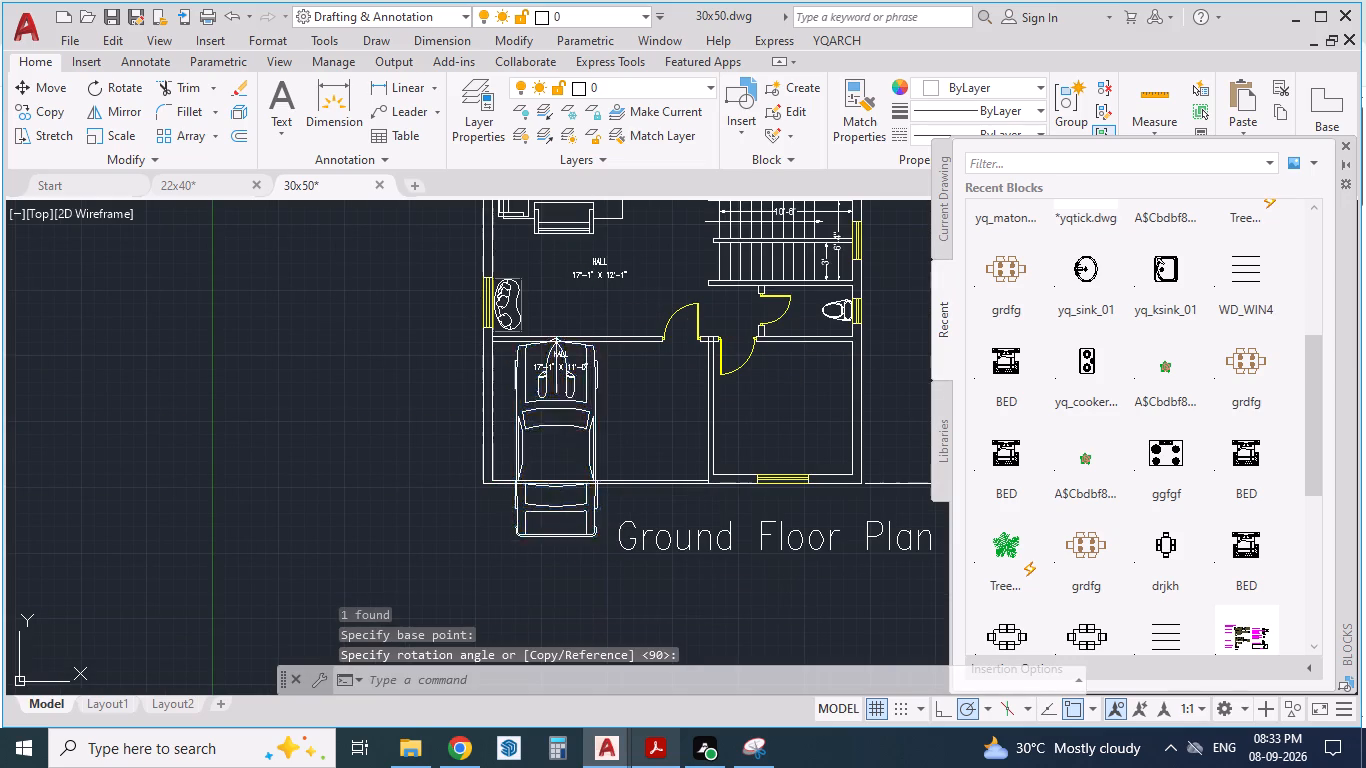
{"action": "type", "text": "SCA"}
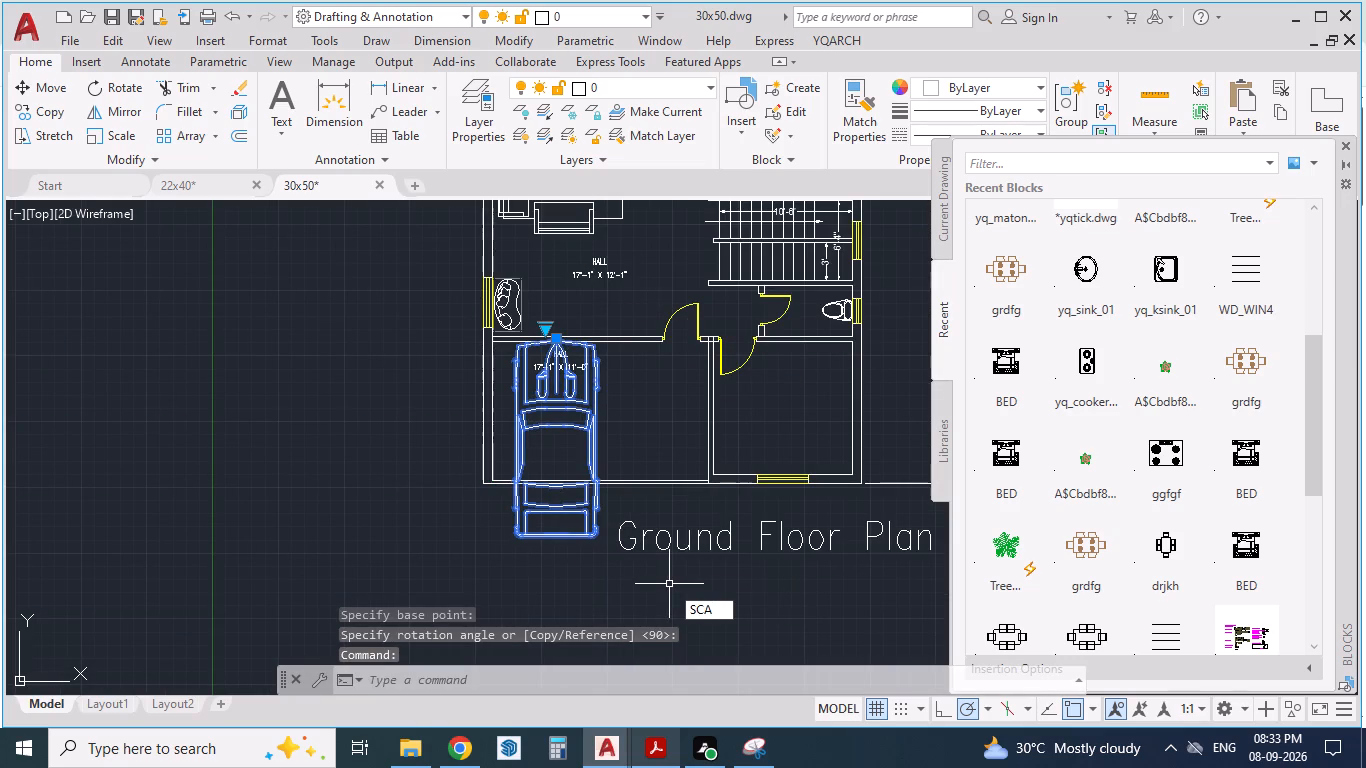
{"action": "key", "text": "Return"}
{"action": "scroll", "coordinate": [532, 566], "scroll_direction": "up", "scroll_amount": 1}
{"action": "left_click_drag", "start_coordinate": [505, 515], "coordinate": [513, 505]}
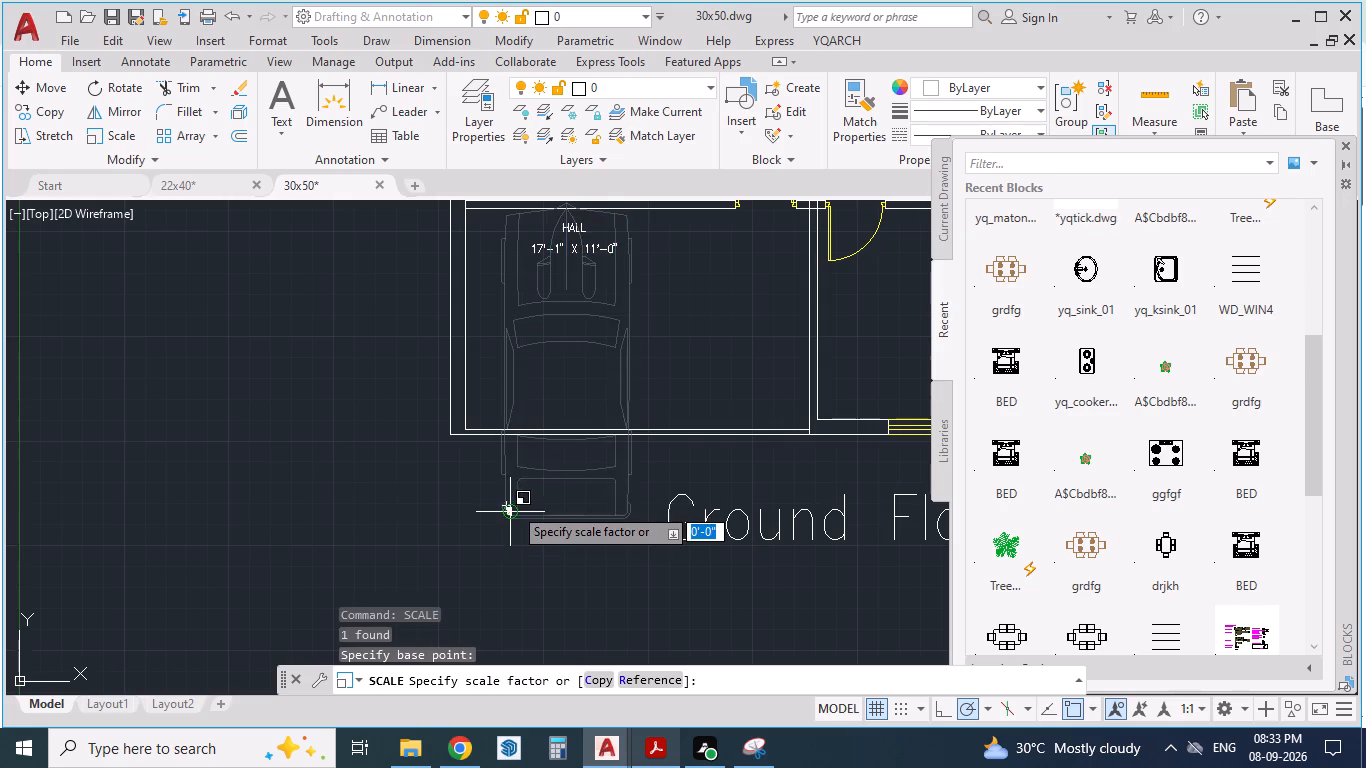
{"action": "left_click_drag", "start_coordinate": [513, 505], "coordinate": [551, 418]}
{"action": "left_click", "coordinate": [551, 418]}
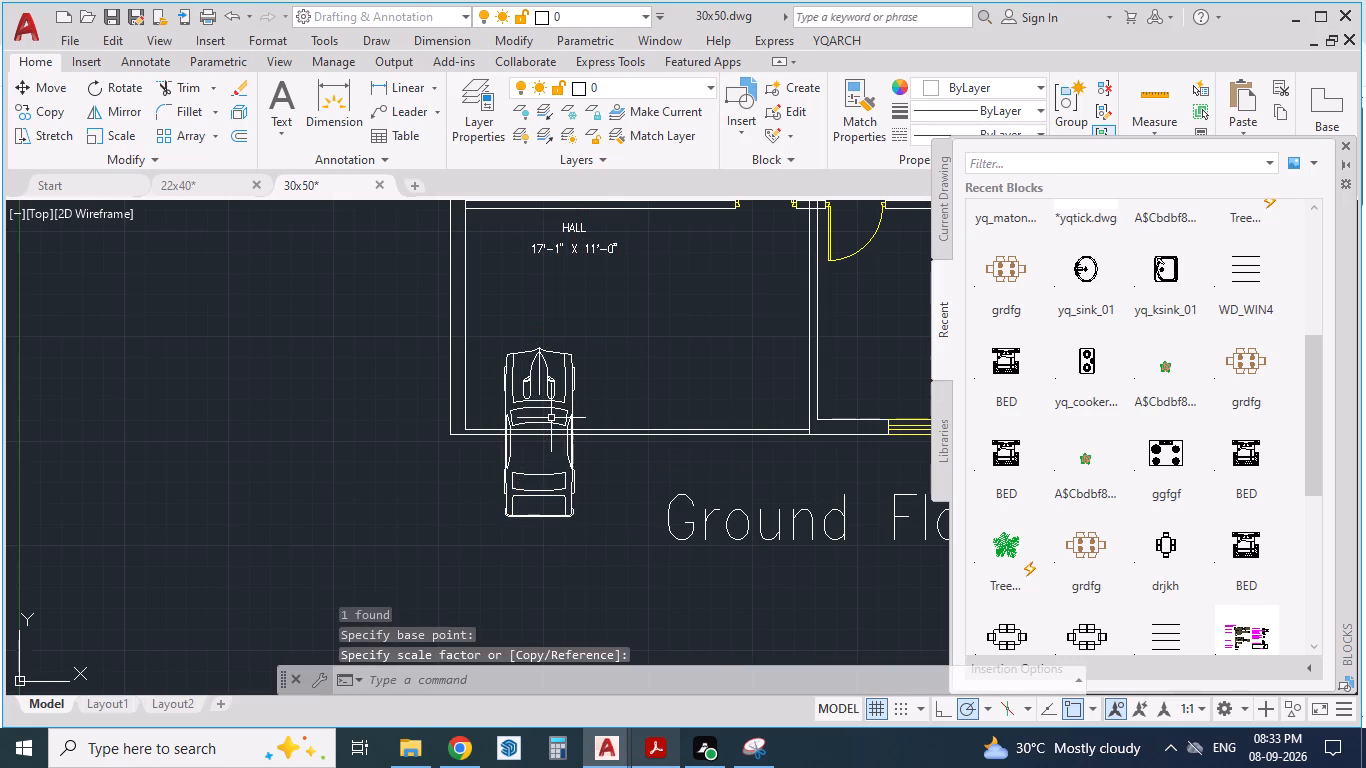
Cut the scaled car and paste it fully inside the parking area, beside the outer side wall.
{"action": "left_click", "coordinate": [543, 405]}
{"action": "left_click", "coordinate": [554, 356]}
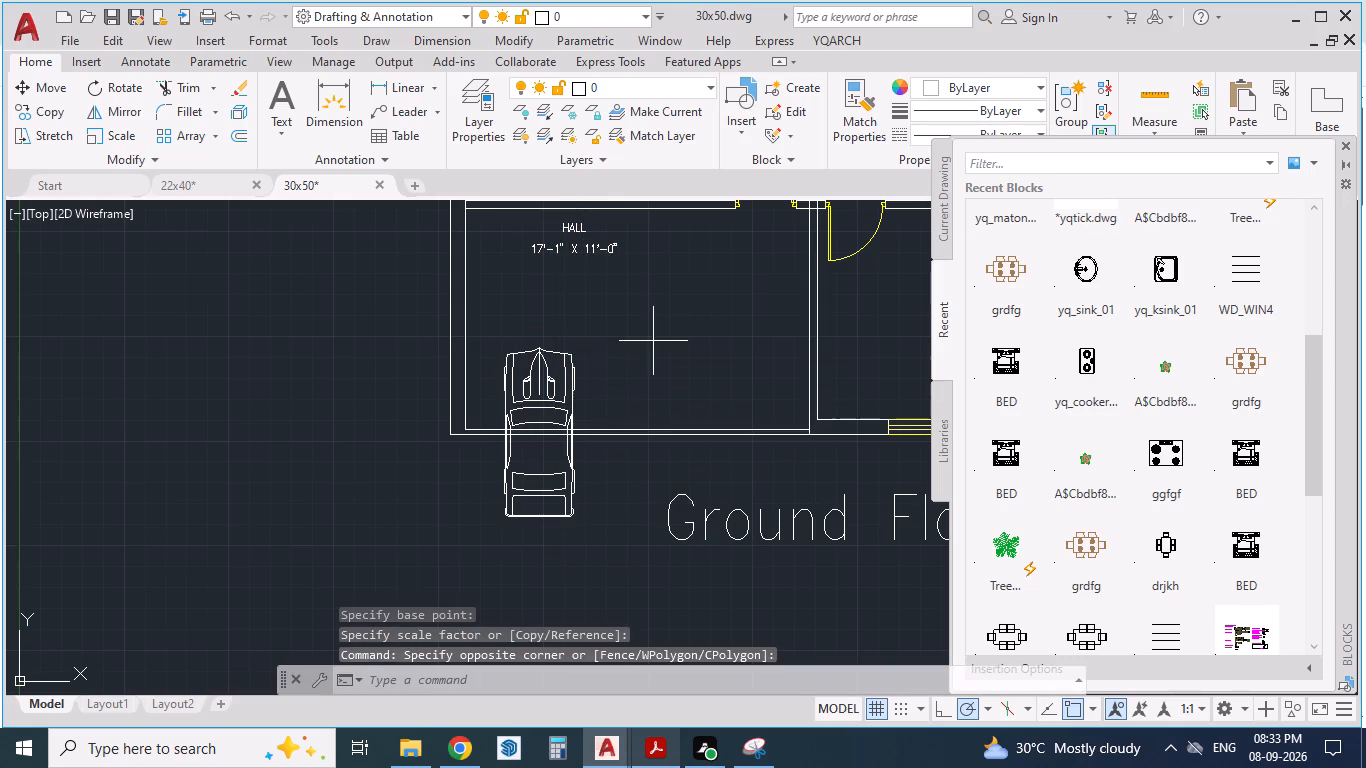
{"action": "left_click", "coordinate": [653, 341]}
{"action": "left_click", "coordinate": [554, 368]}
{"action": "key", "text": "ctrl+x"}
{"action": "scroll", "coordinate": [569, 536], "scroll_direction": "down", "scroll_amount": 1}
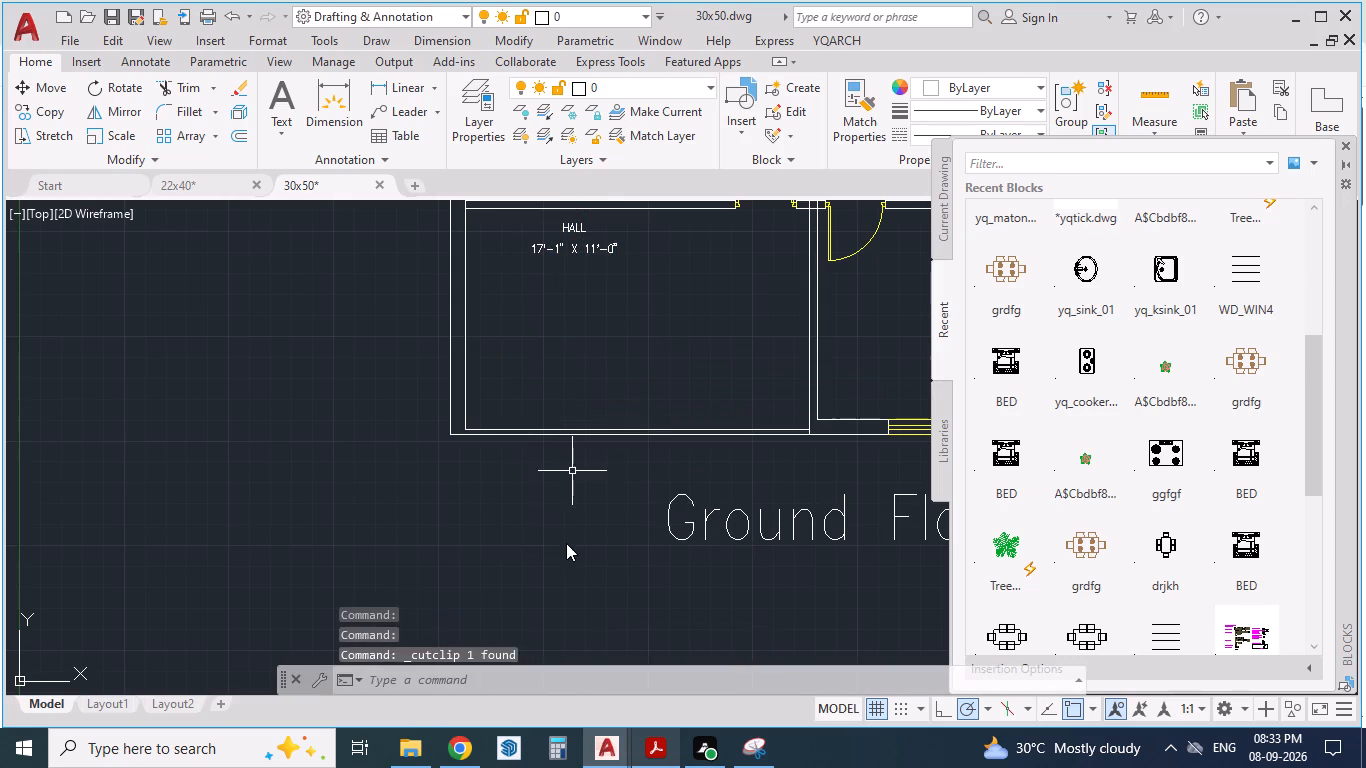
{"action": "scroll", "coordinate": [572, 523], "scroll_direction": "down", "scroll_amount": 1}
{"action": "scroll", "coordinate": [569, 447], "scroll_direction": "up", "scroll_amount": 1}
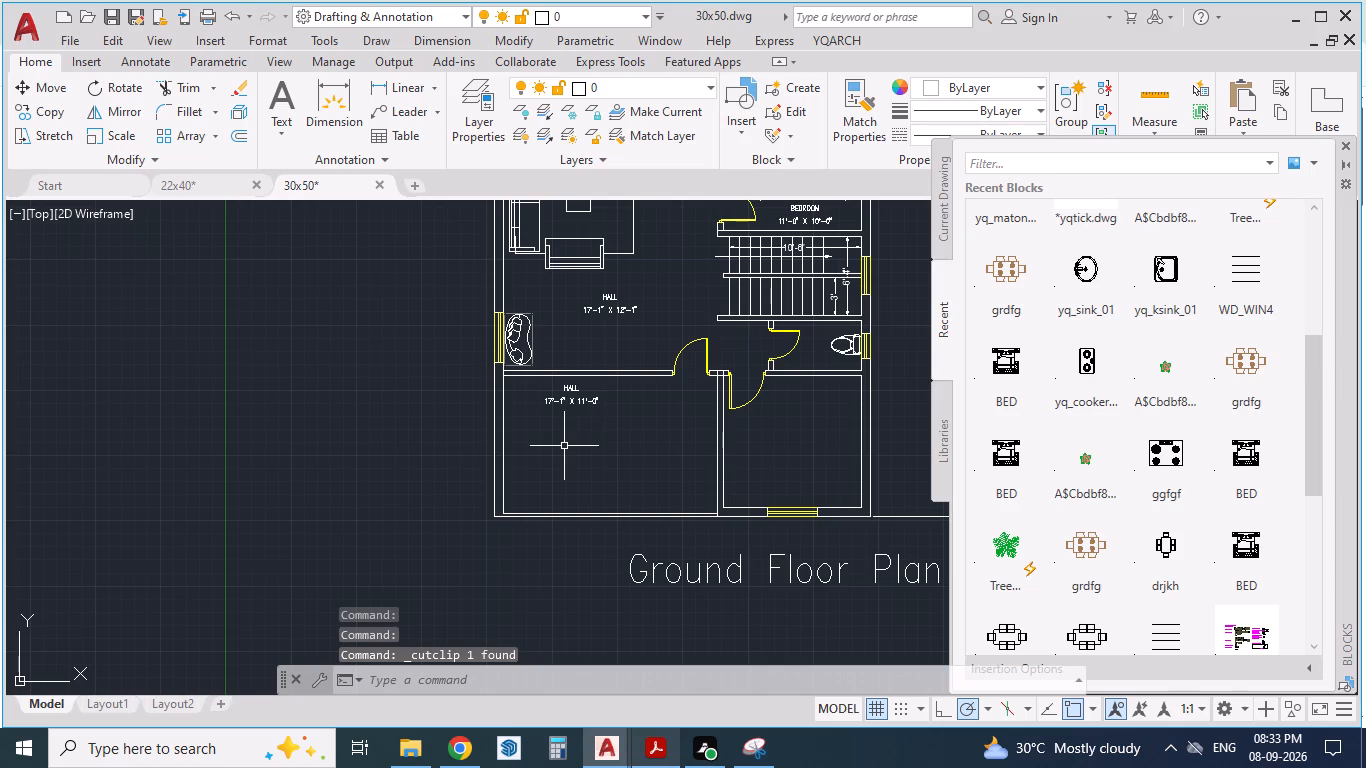
{"action": "key", "text": "ctrl+v"}
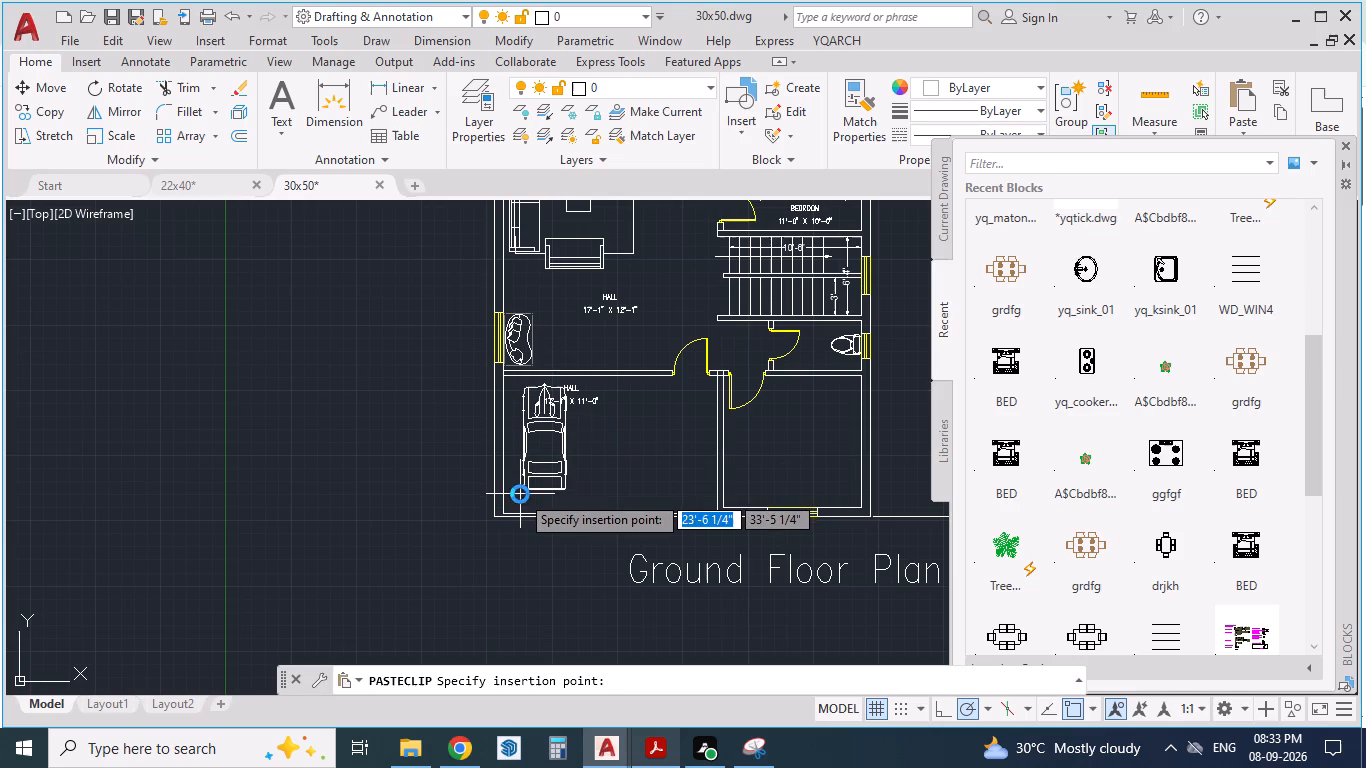
{"action": "left_click", "coordinate": [520, 494]}
Cut the copied HALL label that overlaps the car and paste it in the open parking space beside the car.
{"action": "left_click", "coordinate": [594, 403]}
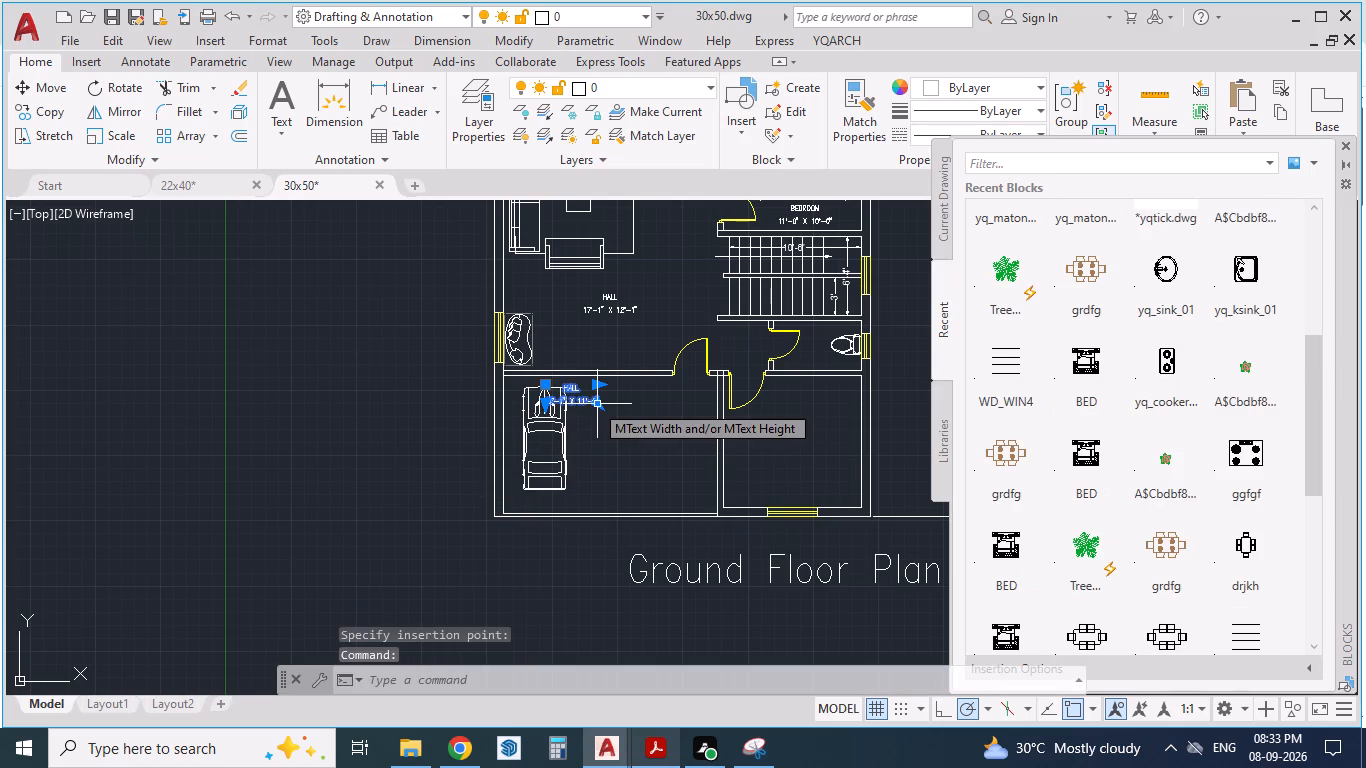
{"action": "key", "text": "ctrl+x"}
{"action": "key", "text": "ctrl+v"}
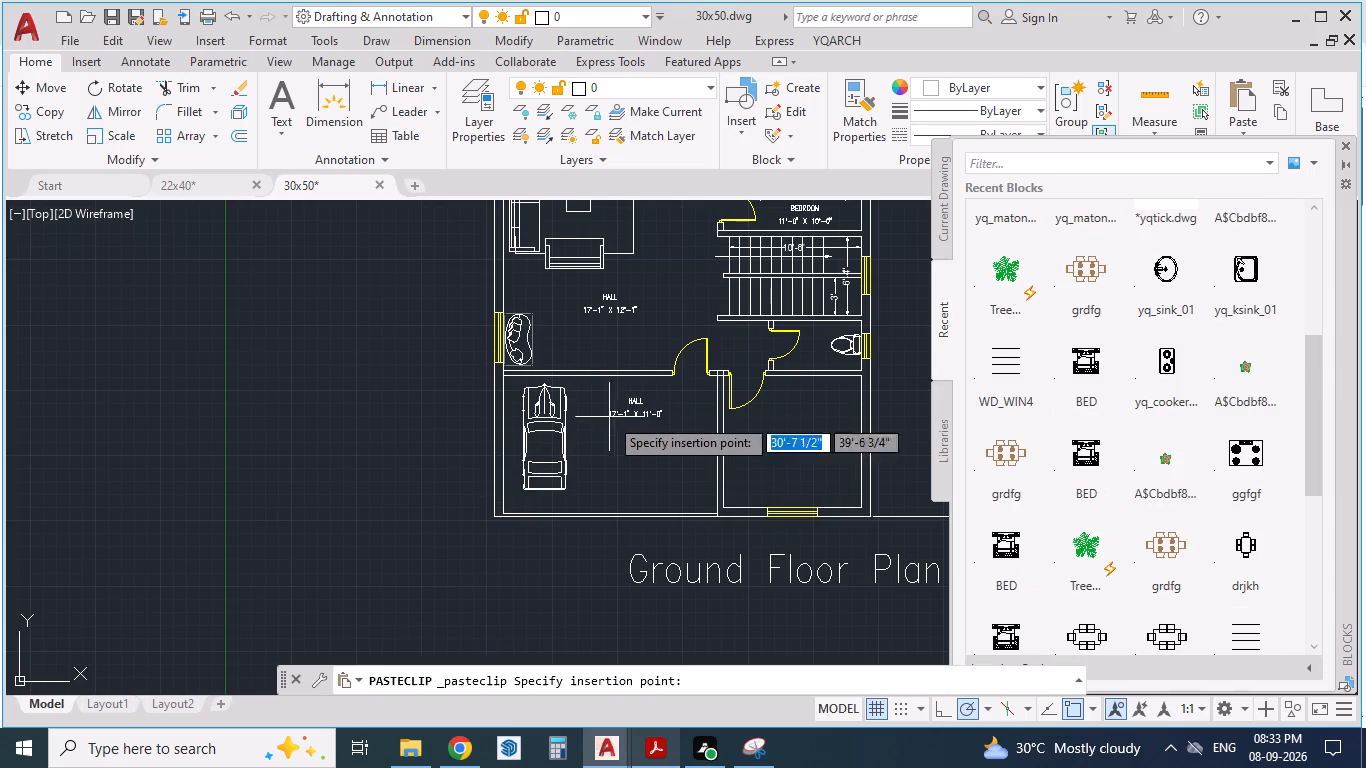
{"action": "left_click", "coordinate": [606, 429]}
Rename the pasted label to PARKING above its 17'-1" X 11'-0" line and slightly widen its text box.
{"action": "triple_click", "coordinate": [633, 418]}
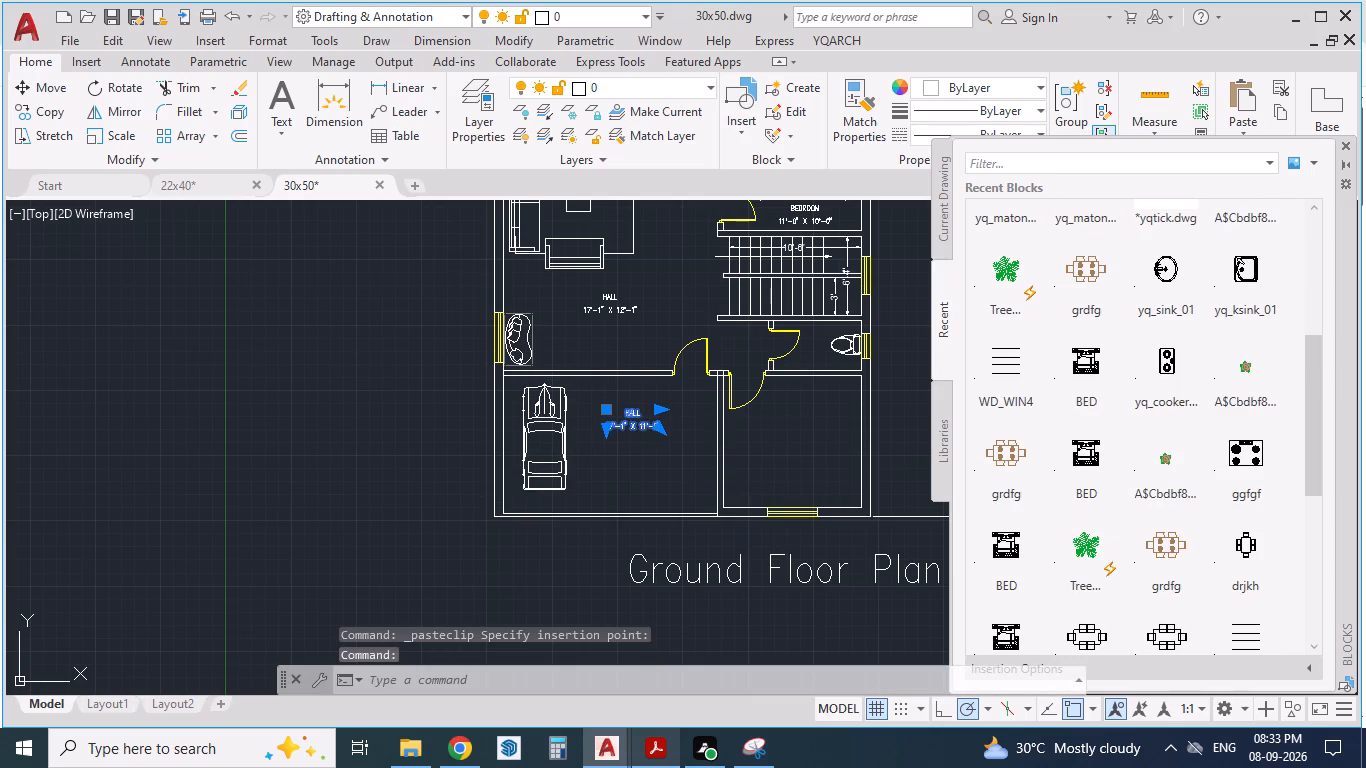
{"action": "scroll", "coordinate": [640, 417], "scroll_direction": "up", "scroll_amount": 2}
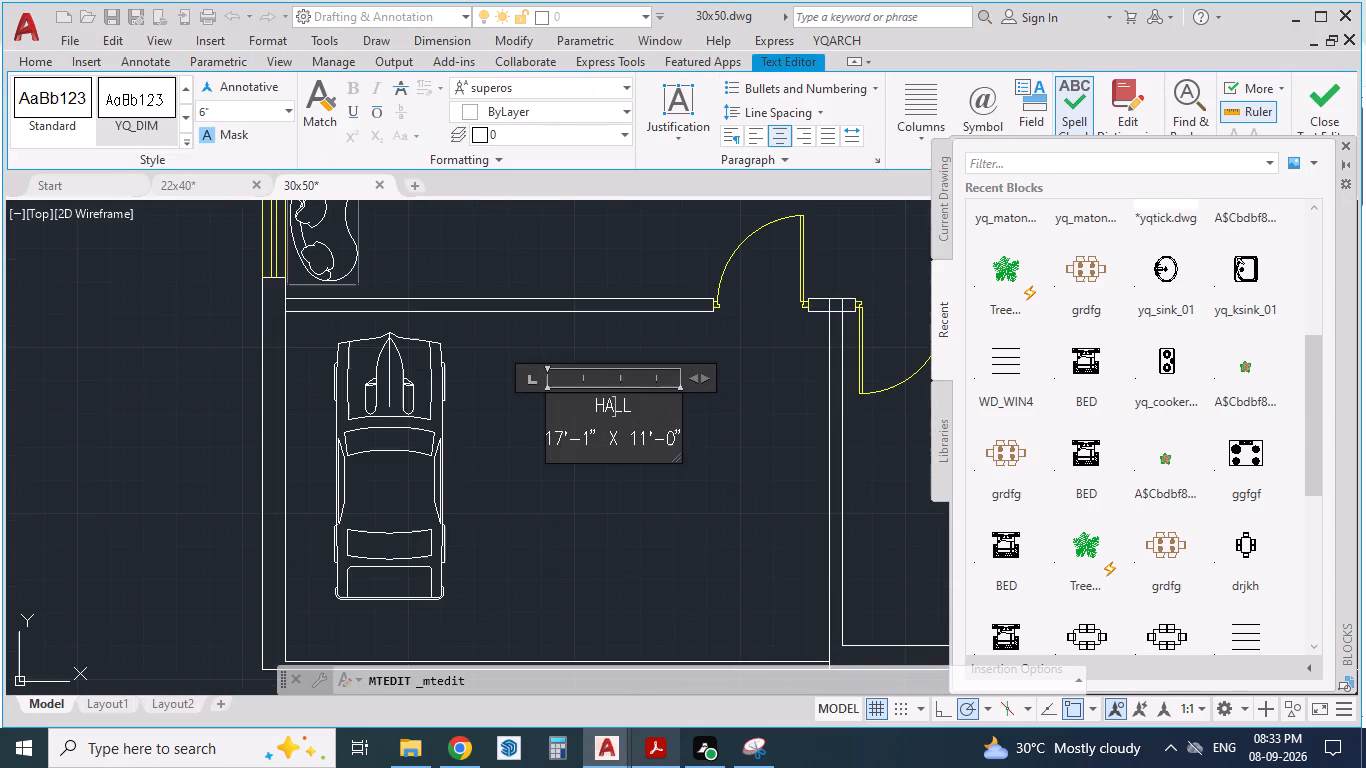
{"action": "left_click_drag", "start_coordinate": [641, 406], "coordinate": [515, 406]}
{"action": "type", "text": "PA"}
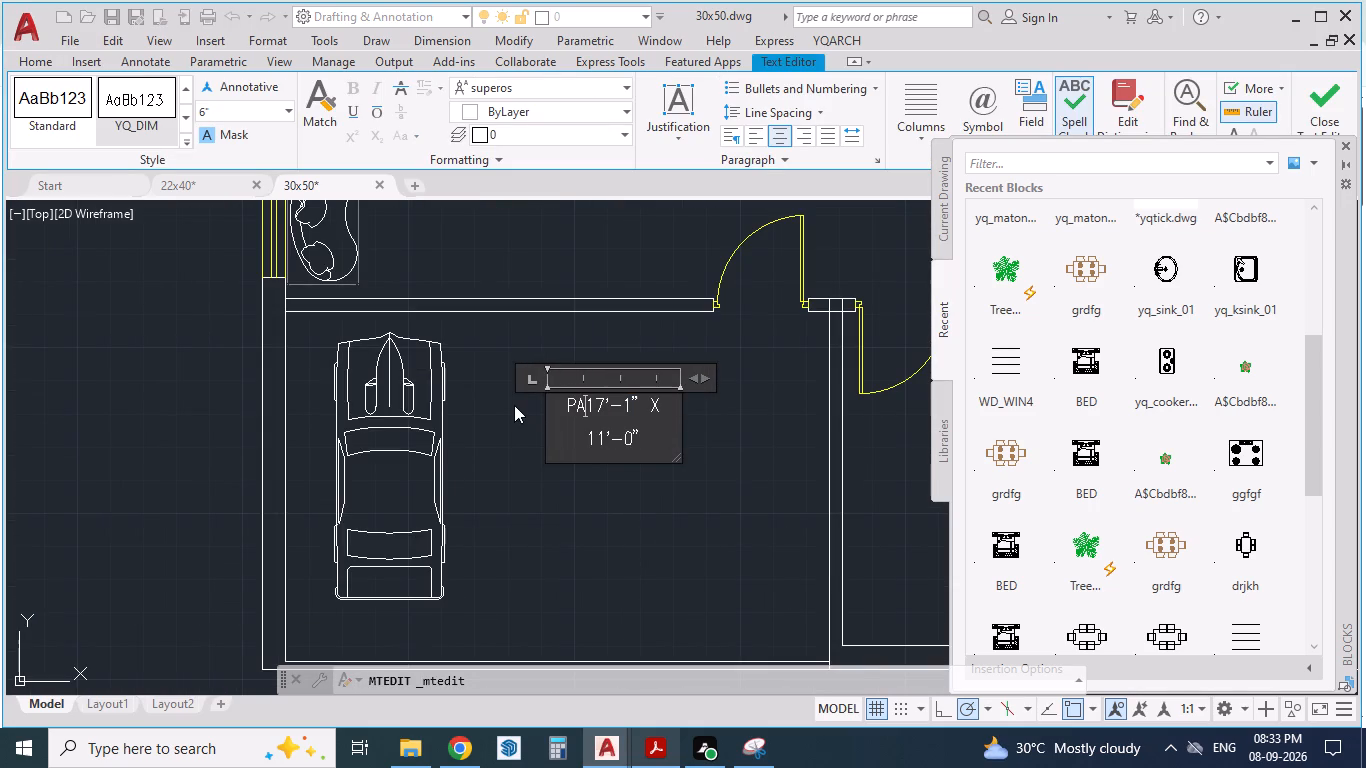
{"action": "type", "text": "RKING"}
{"action": "key", "text": "Return"}
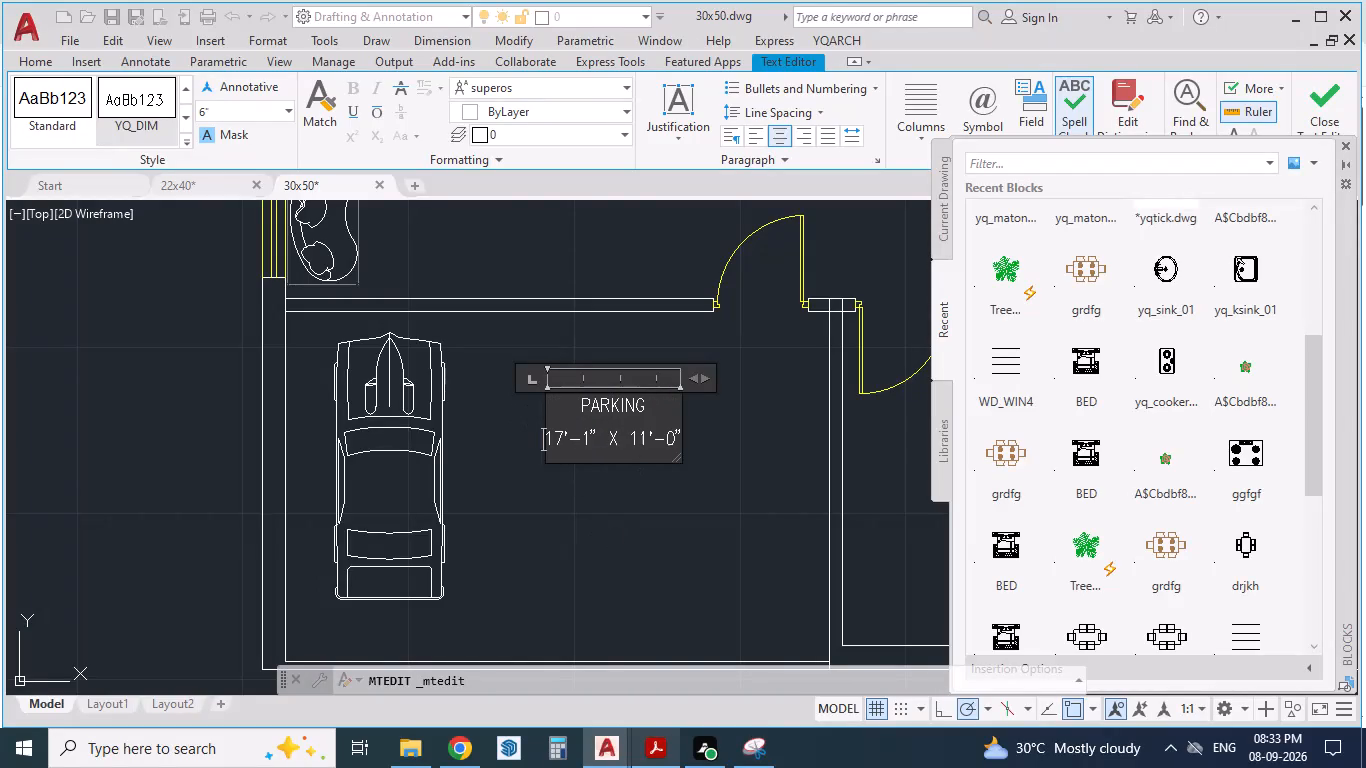
{"action": "left_click", "coordinate": [648, 767]}
{"action": "left_click", "coordinate": [643, 764]}
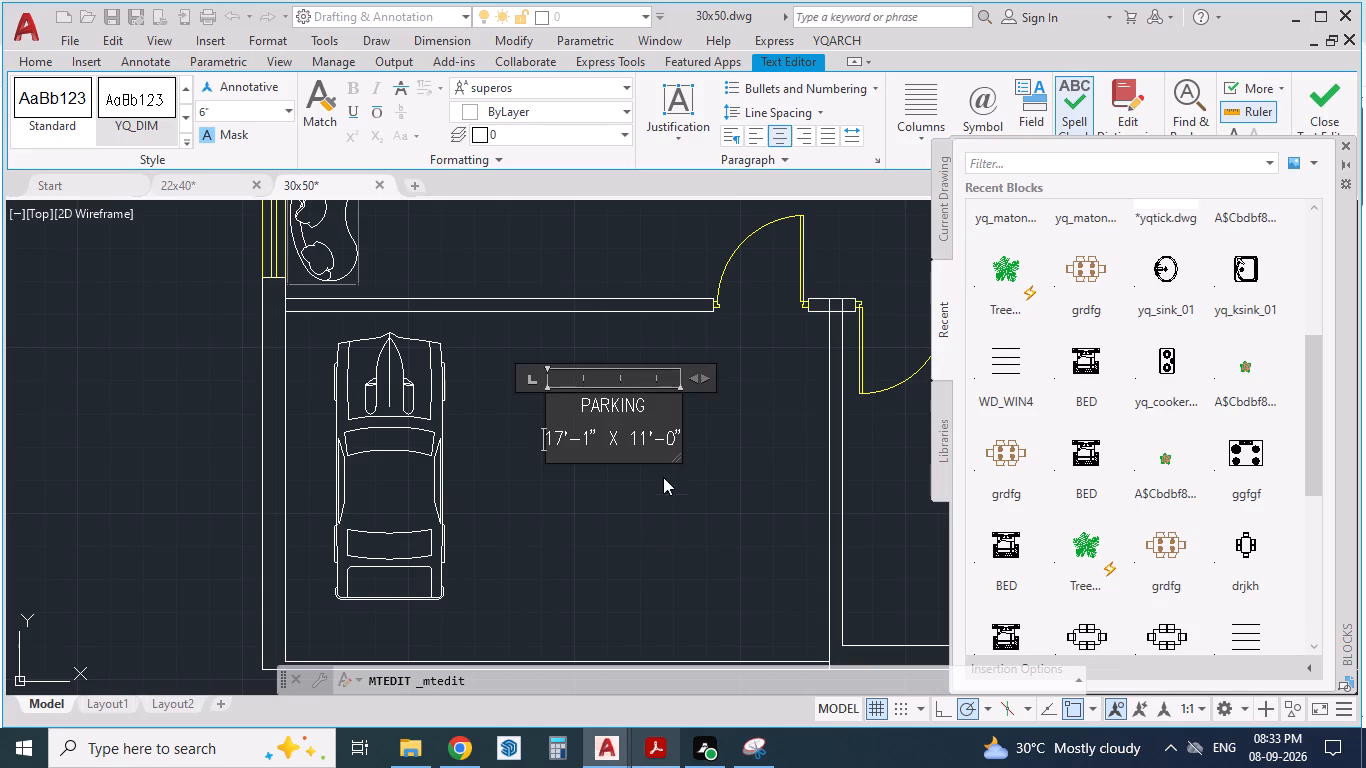
{"action": "left_click_drag", "start_coordinate": [704, 380], "coordinate": [730, 388]}
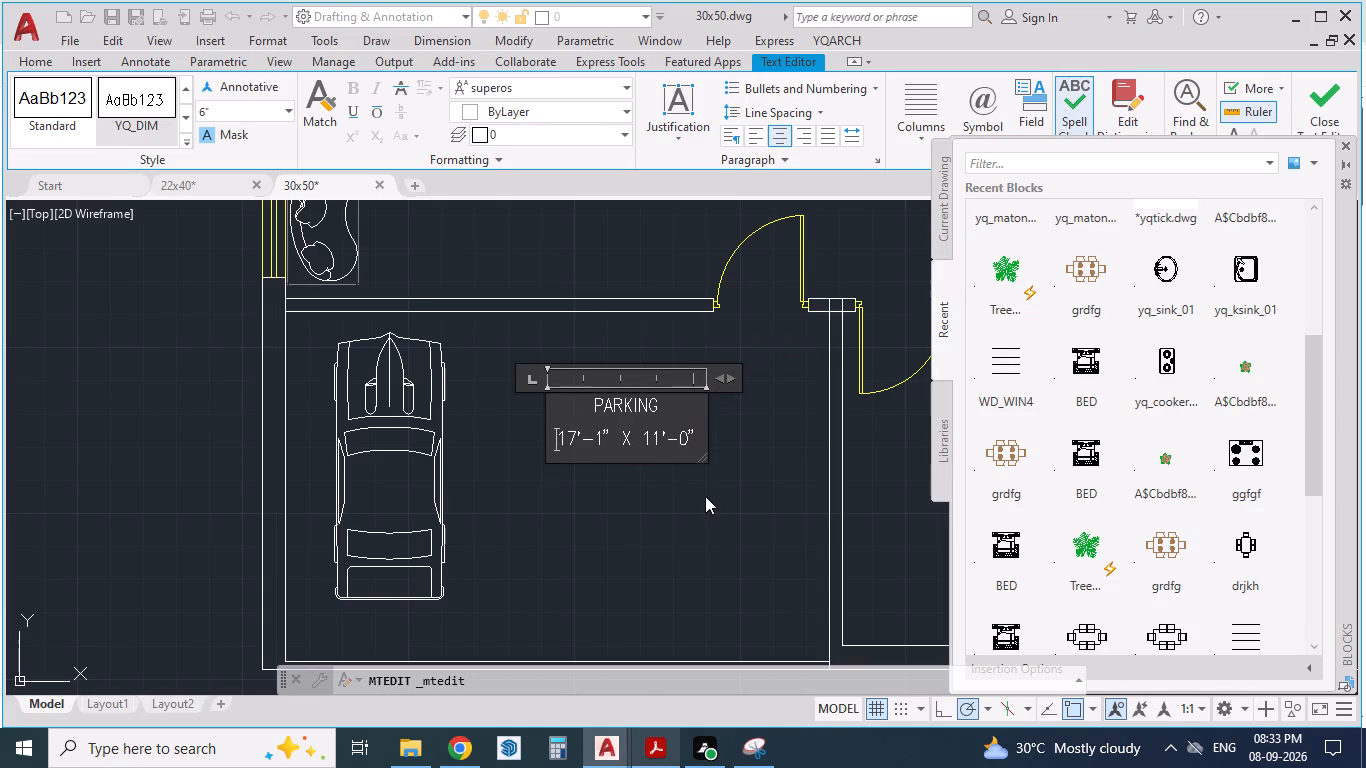
{"action": "left_click", "coordinate": [704, 496]}
{"action": "scroll", "coordinate": [608, 465], "scroll_direction": "down", "scroll_amount": 1}
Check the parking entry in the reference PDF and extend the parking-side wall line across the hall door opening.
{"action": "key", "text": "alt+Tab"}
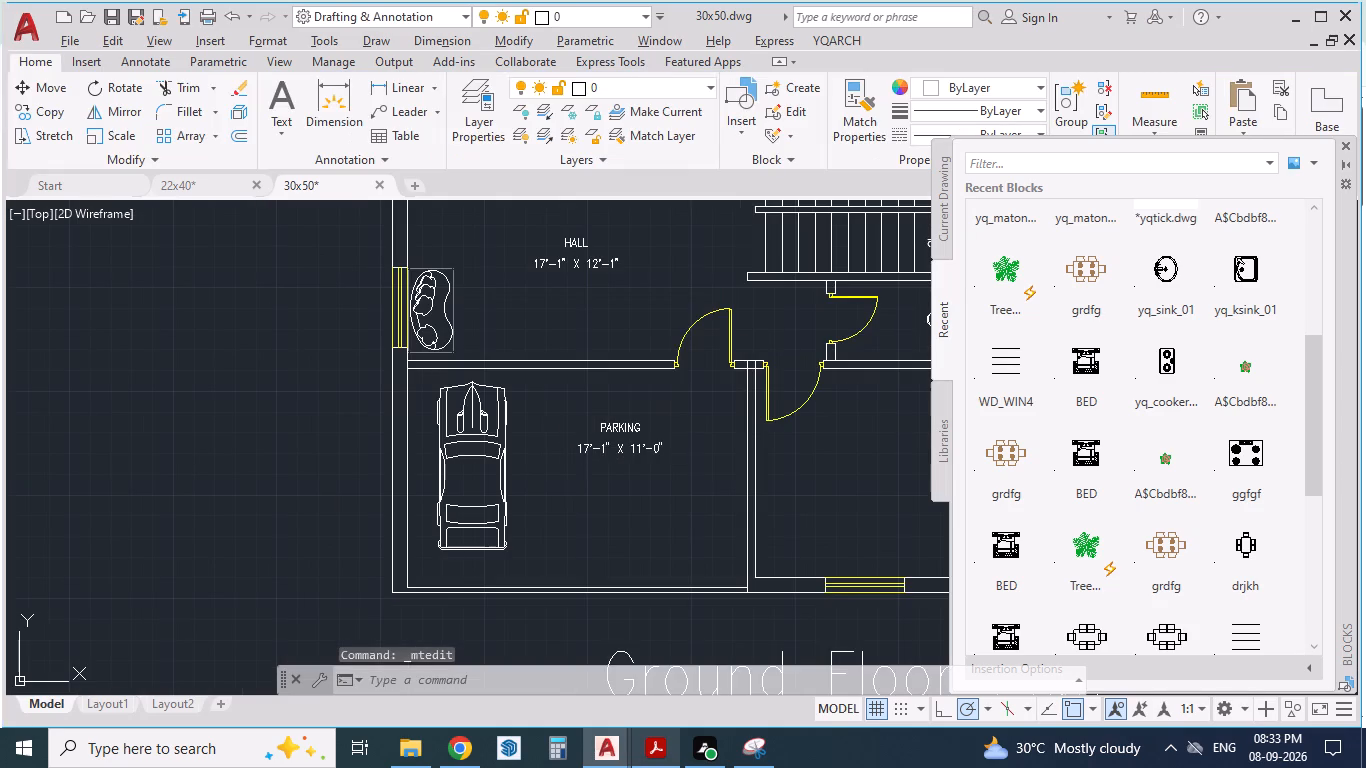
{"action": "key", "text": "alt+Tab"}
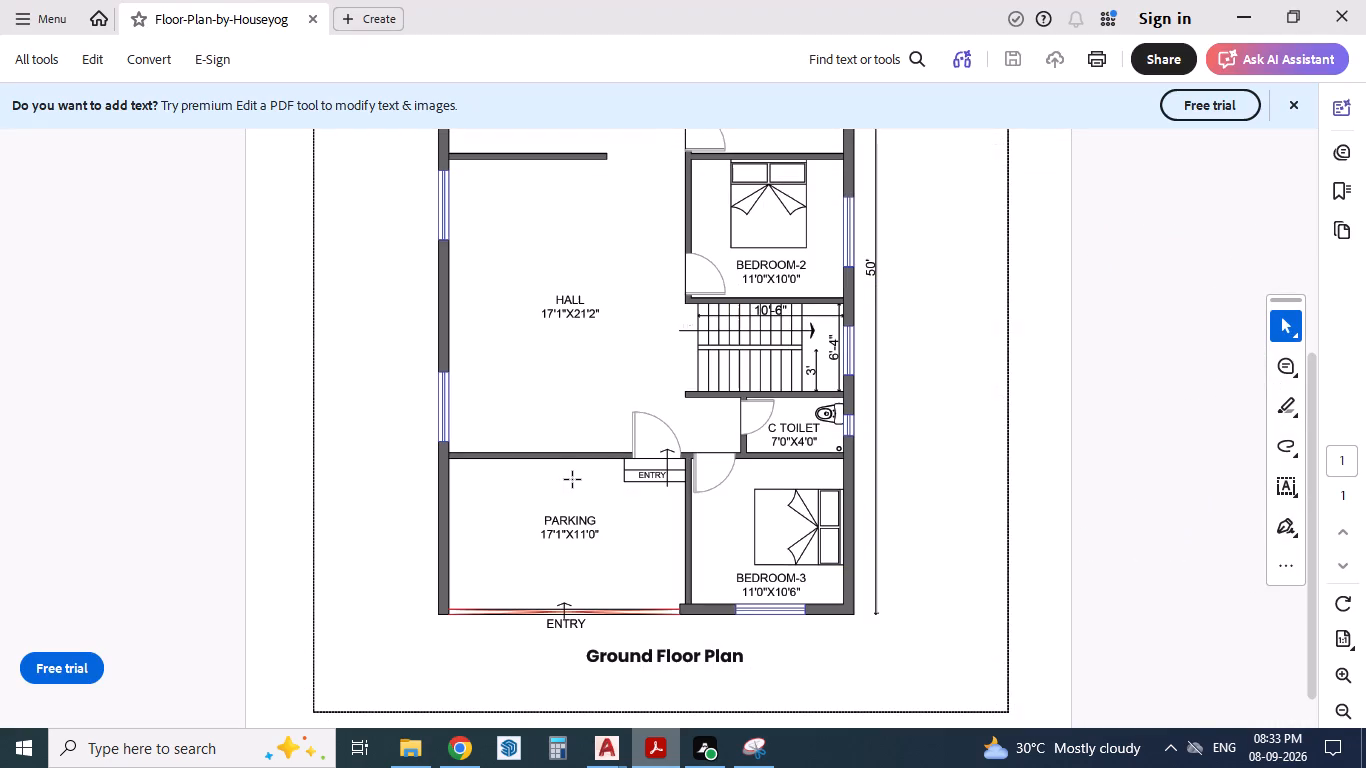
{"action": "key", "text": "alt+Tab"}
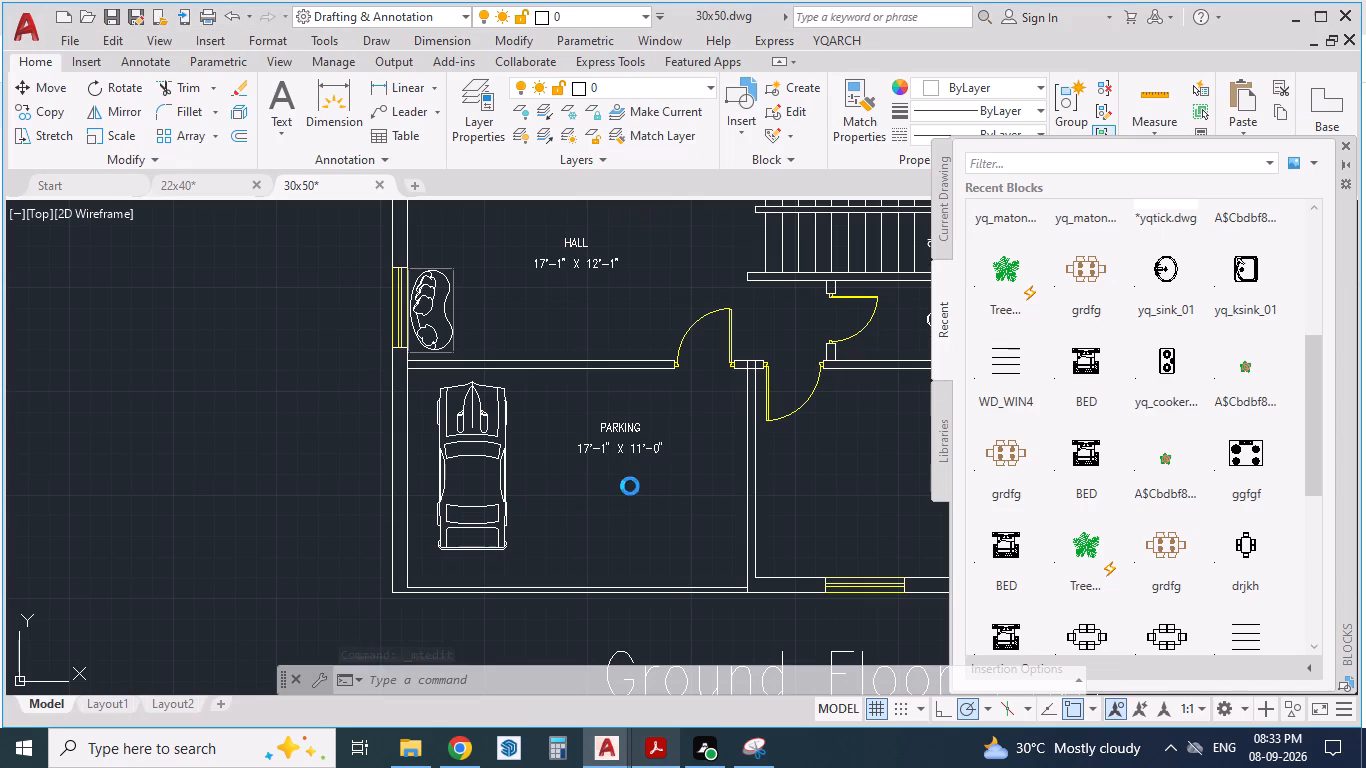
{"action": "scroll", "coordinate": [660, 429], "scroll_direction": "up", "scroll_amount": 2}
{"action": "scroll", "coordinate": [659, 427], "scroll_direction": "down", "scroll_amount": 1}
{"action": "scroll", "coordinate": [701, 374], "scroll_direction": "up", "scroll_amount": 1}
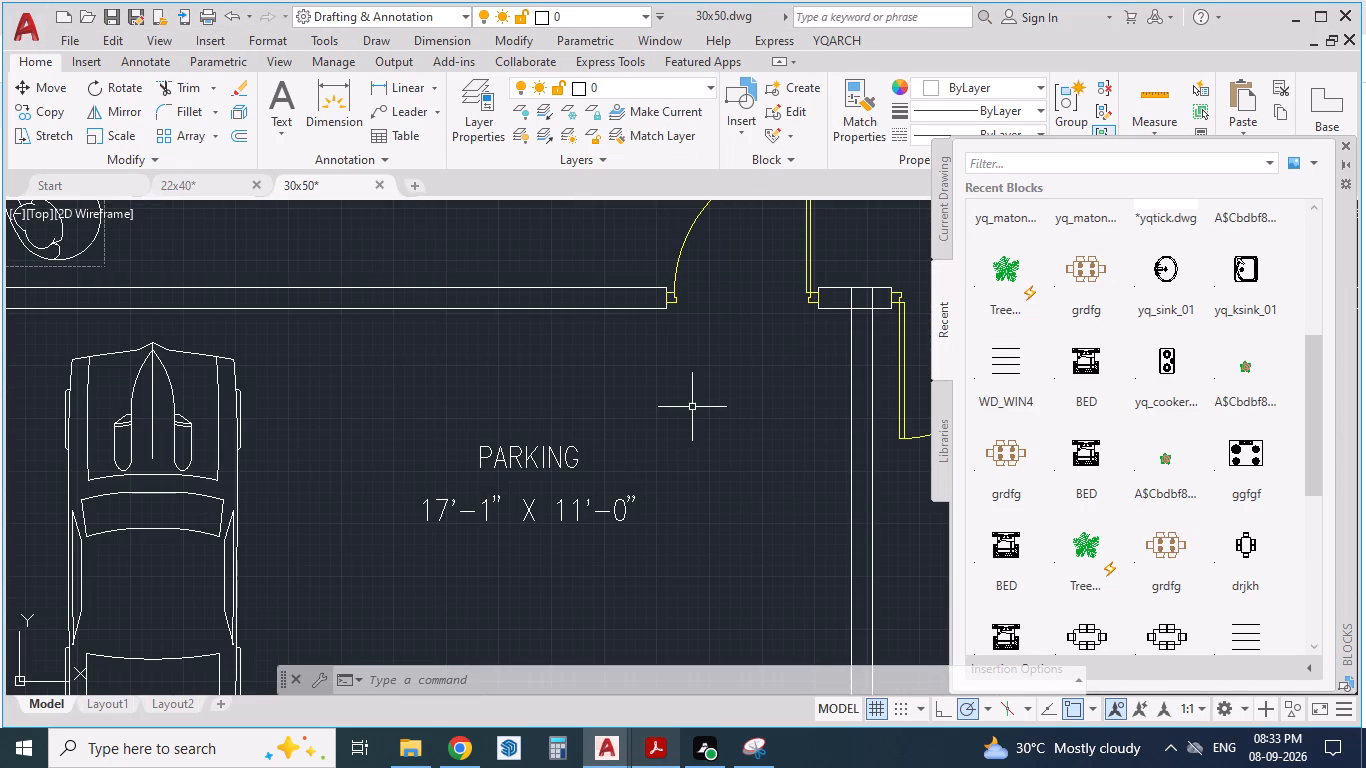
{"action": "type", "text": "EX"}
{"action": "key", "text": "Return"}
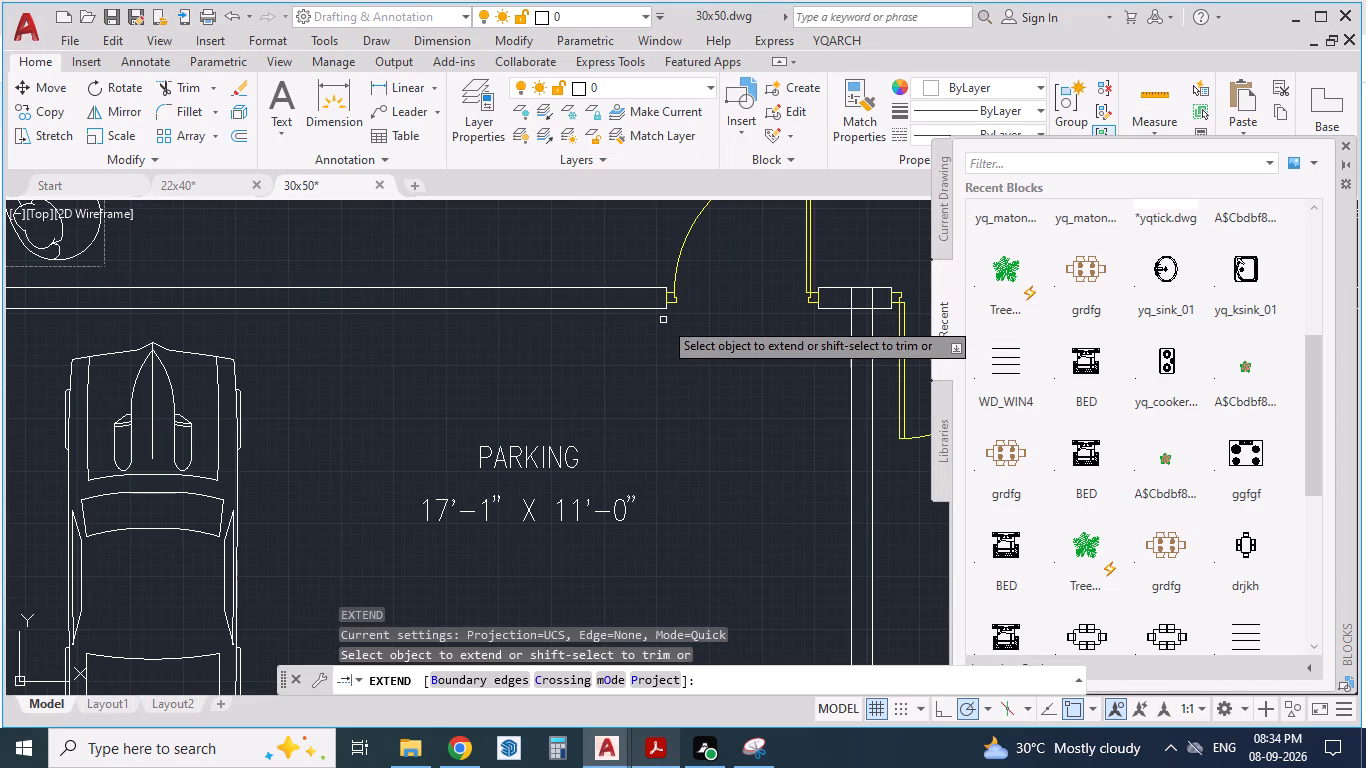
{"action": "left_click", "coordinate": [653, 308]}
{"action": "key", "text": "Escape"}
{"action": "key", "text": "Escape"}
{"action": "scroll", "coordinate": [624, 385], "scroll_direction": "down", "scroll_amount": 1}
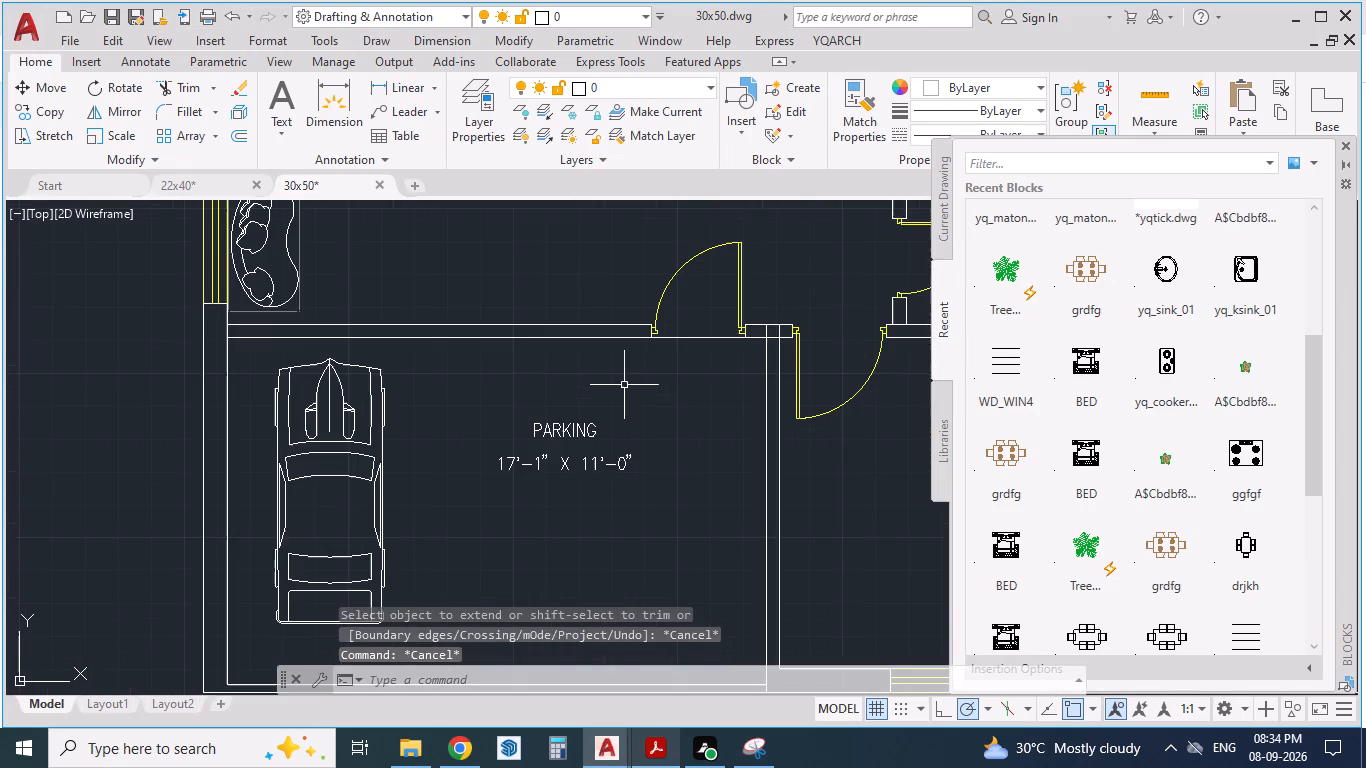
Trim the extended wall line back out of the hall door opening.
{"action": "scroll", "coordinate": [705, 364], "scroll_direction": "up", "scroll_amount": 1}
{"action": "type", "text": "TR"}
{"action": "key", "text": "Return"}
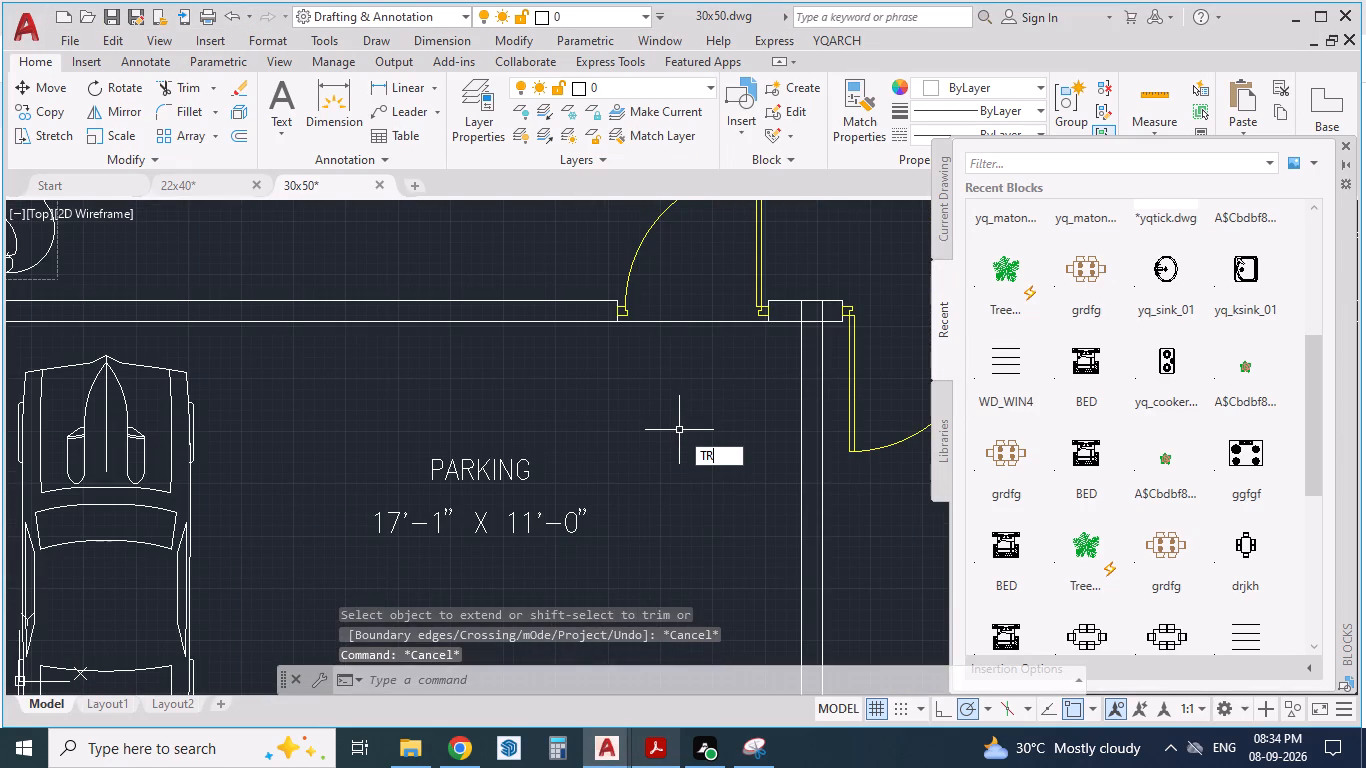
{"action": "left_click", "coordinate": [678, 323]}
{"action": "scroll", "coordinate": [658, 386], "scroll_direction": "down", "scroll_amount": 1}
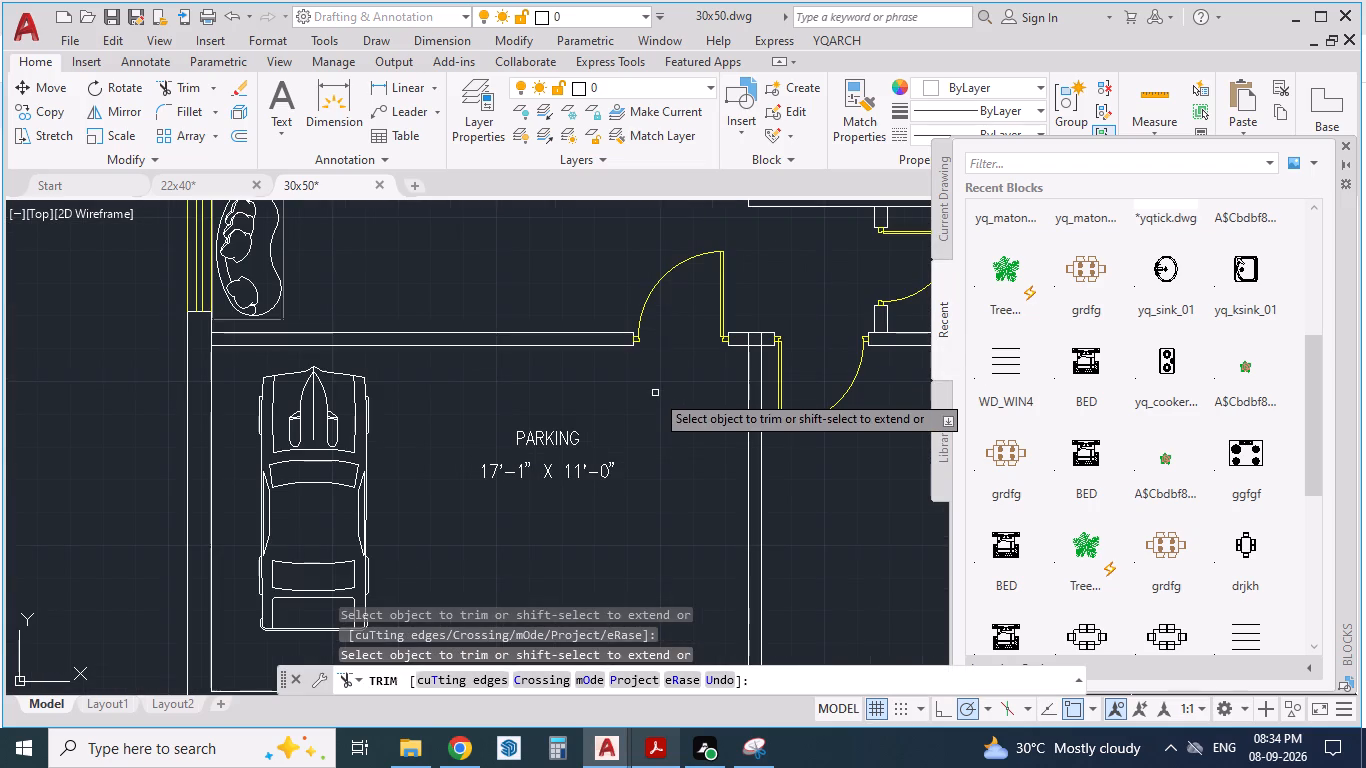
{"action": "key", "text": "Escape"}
Draw a 3' line across the hall door opening along the parking-side wall face.
{"action": "key", "text": "l"}
{"action": "key", "text": "Return"}
{"action": "scroll", "coordinate": [665, 356], "scroll_direction": "up", "scroll_amount": 2}
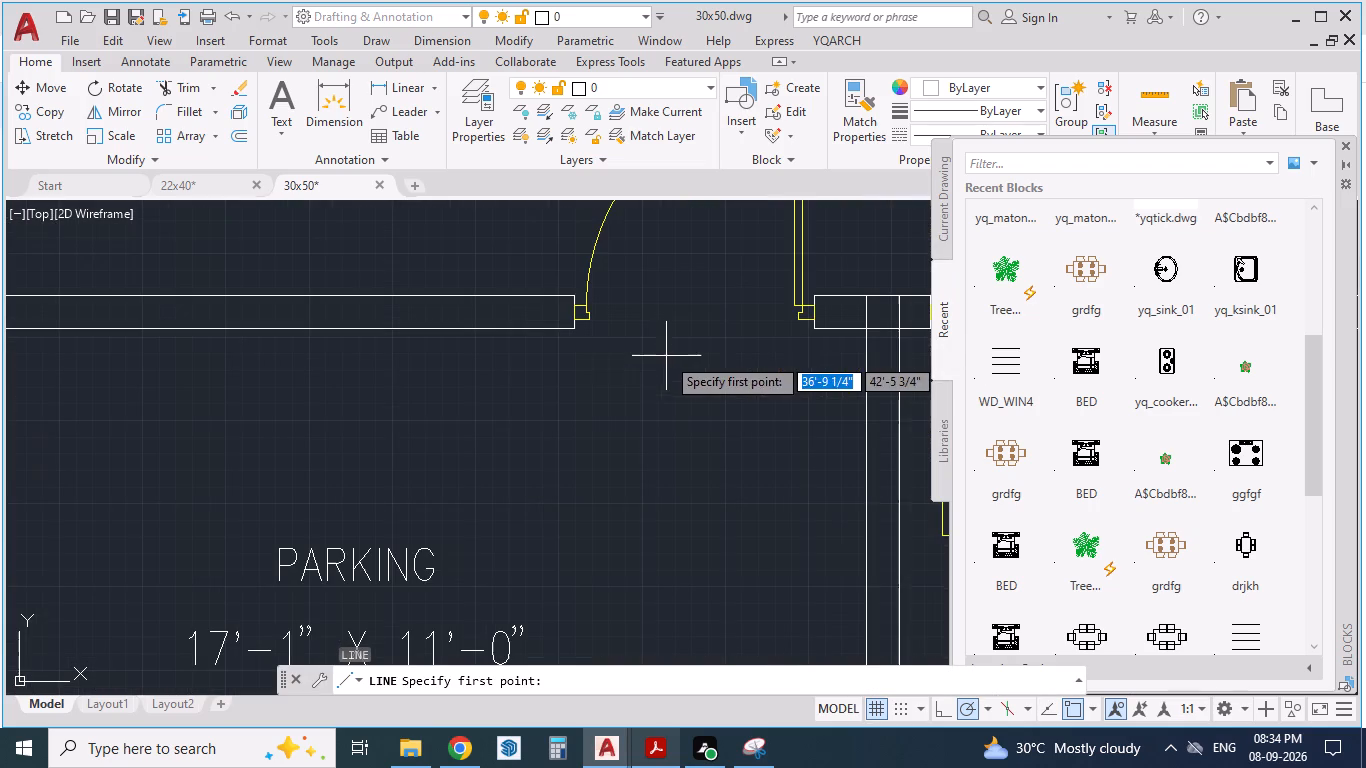
{"action": "left_click", "coordinate": [572, 333]}
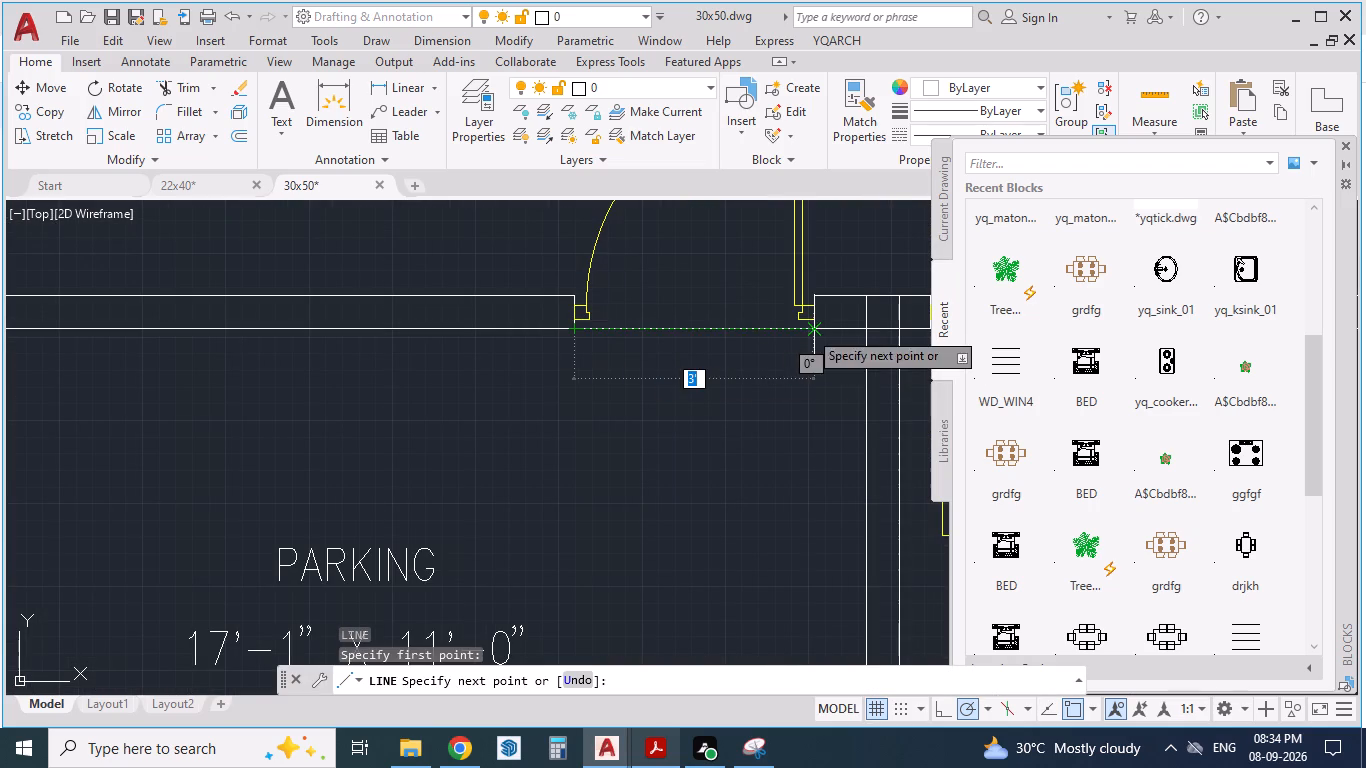
{"action": "left_click", "coordinate": [808, 330]}
{"action": "key", "text": "Return"}
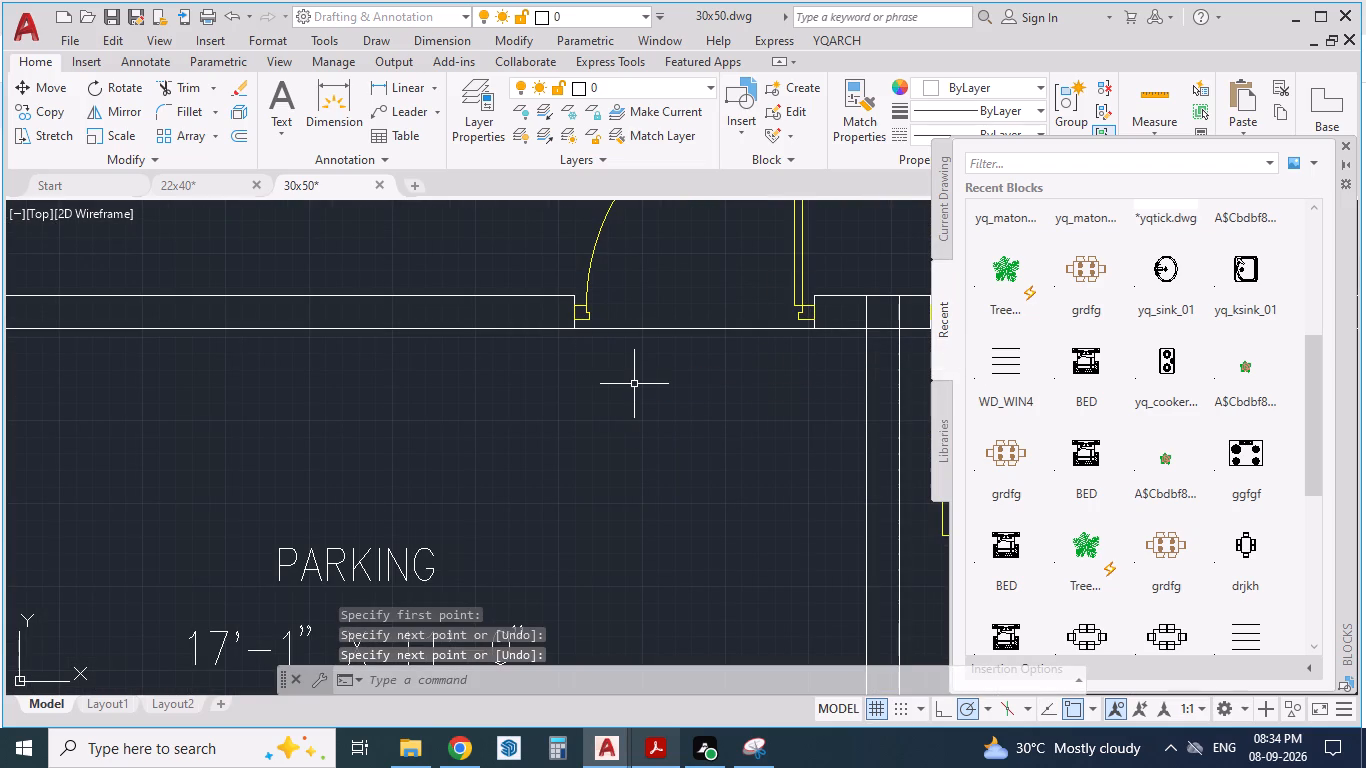
Offset the door opening line 10" into the parking area twice to form two entry step lines.
{"action": "key", "text": "o"}
{"action": "key", "text": "Return"}
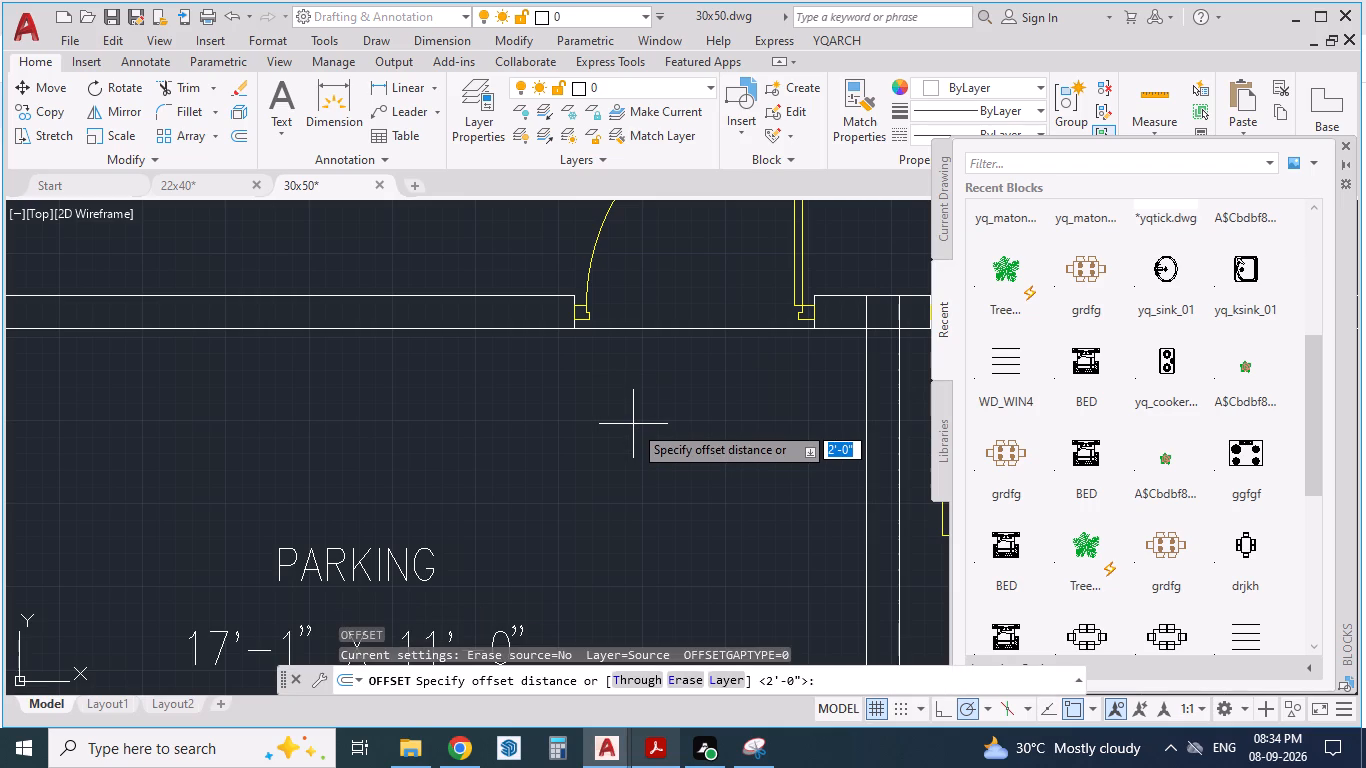
{"action": "key", "text": "0"}
{"action": "key", "text": "BackSpace"}
{"action": "type", "text": "10\""}
{"action": "key", "text": "Return"}
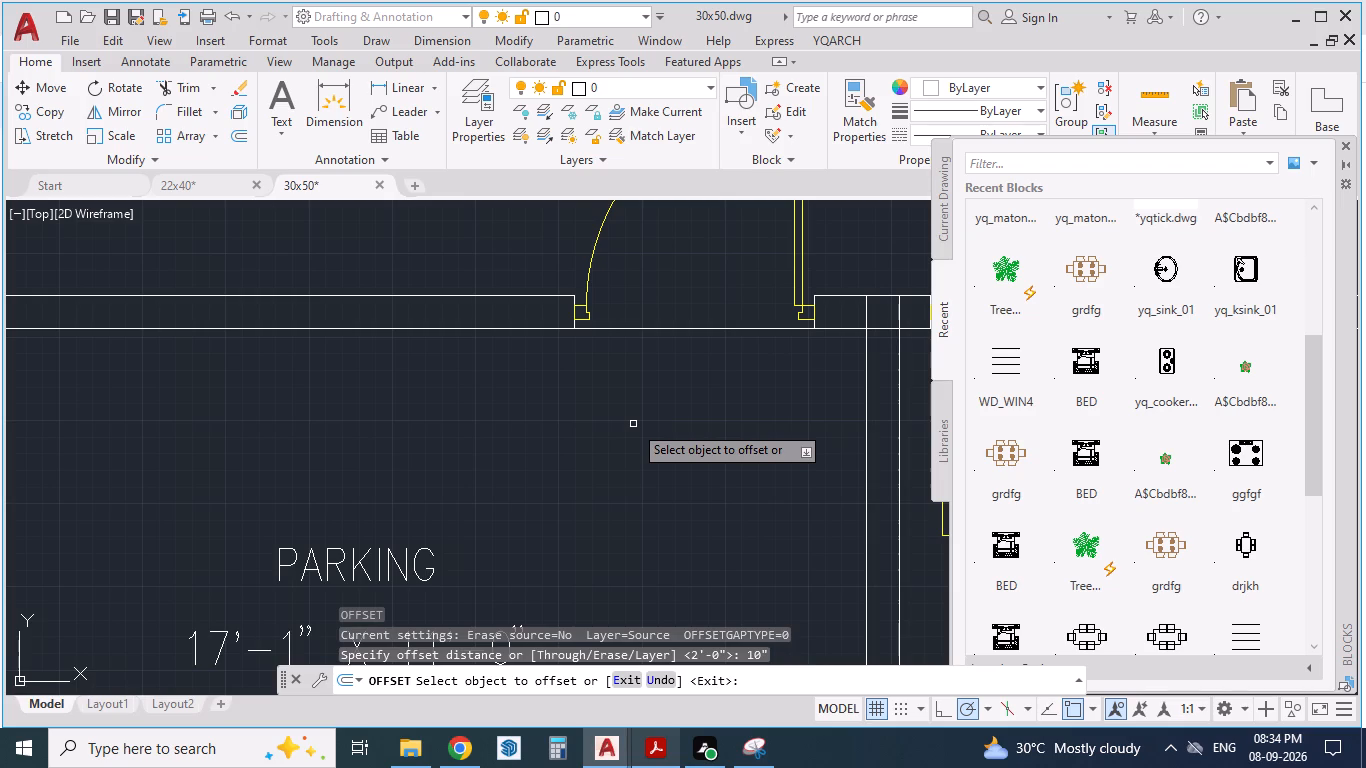
{"action": "left_click", "coordinate": [681, 327]}
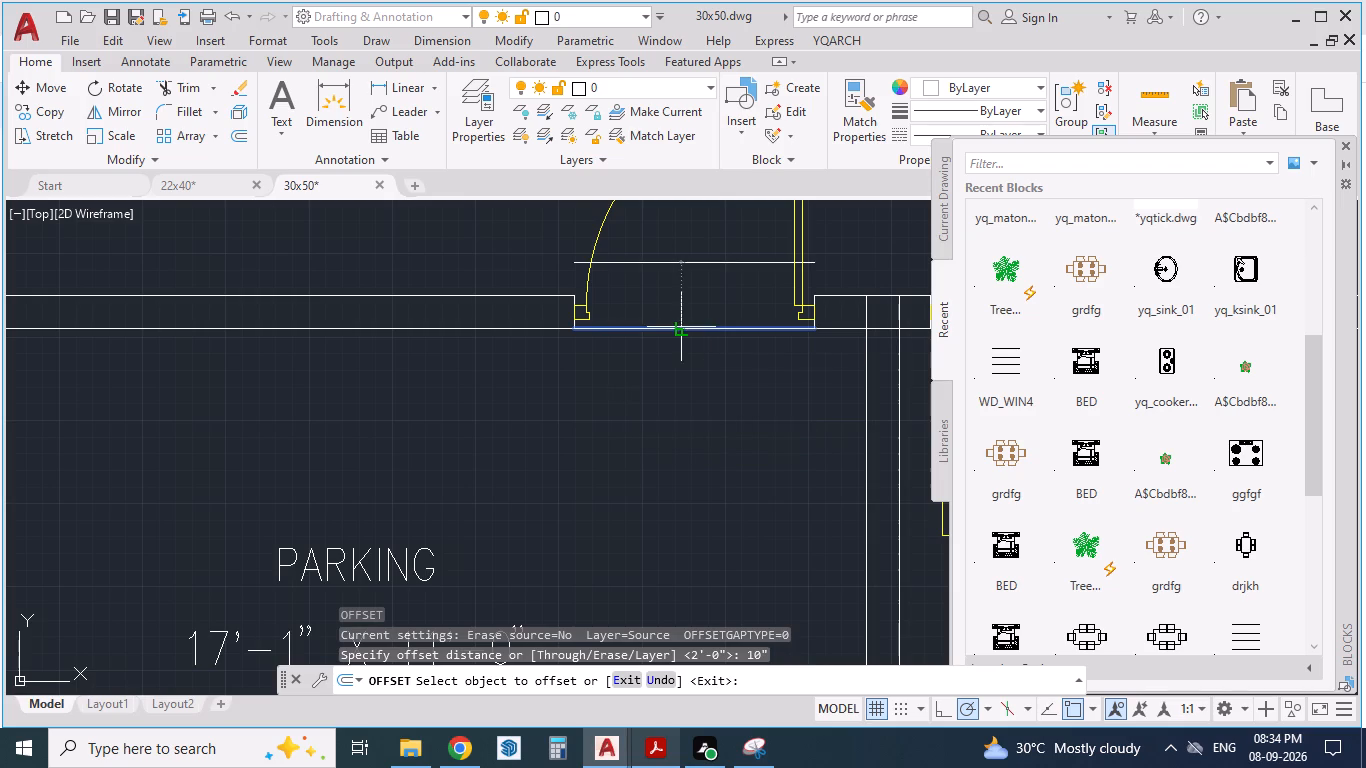
{"action": "left_click", "coordinate": [671, 385]}
{"action": "left_click", "coordinate": [669, 397]}
{"action": "left_click", "coordinate": [664, 423]}
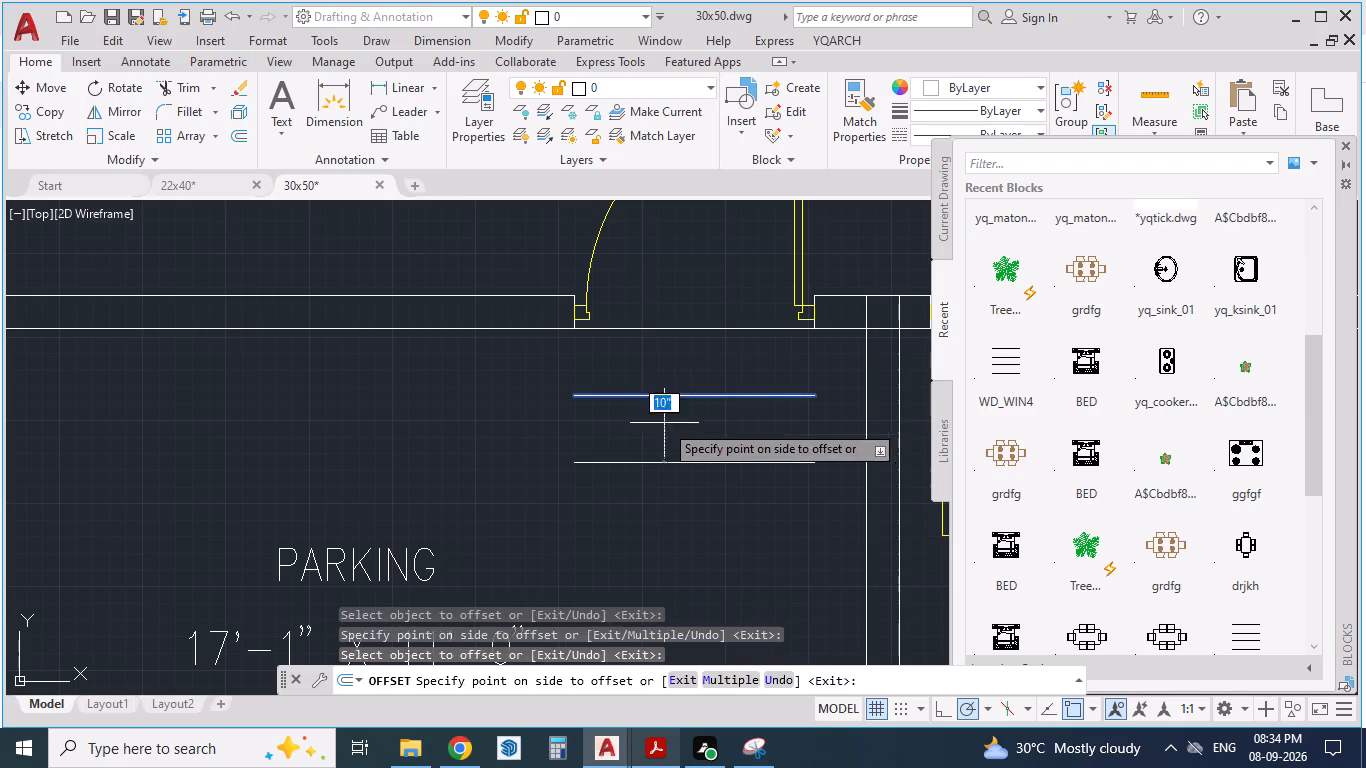
{"action": "key", "text": "Escape"}
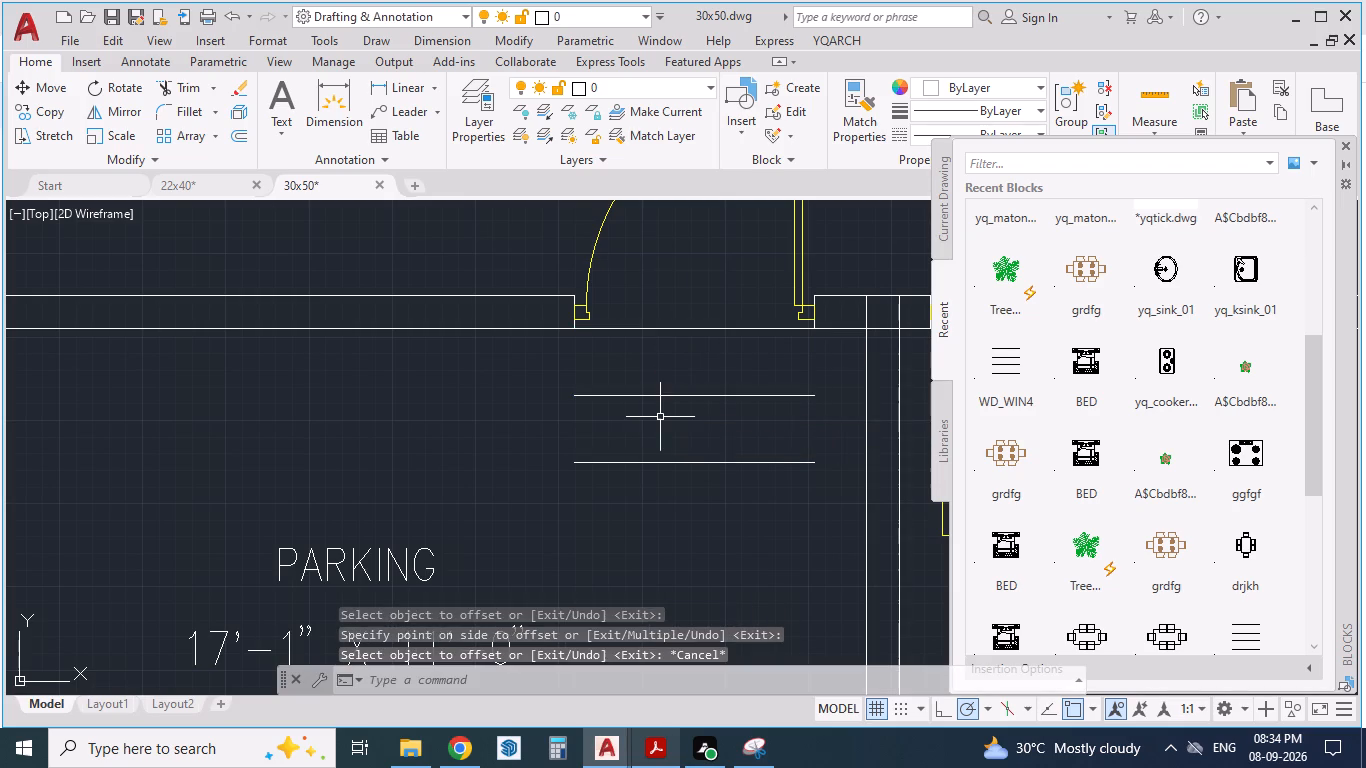
Recheck the entry steps in the reference PDF and extend both step lines to the wall between the parking and Bedroom-3.
{"action": "key", "text": "alt+Tab"}
{"action": "key", "text": "alt+Tab"}
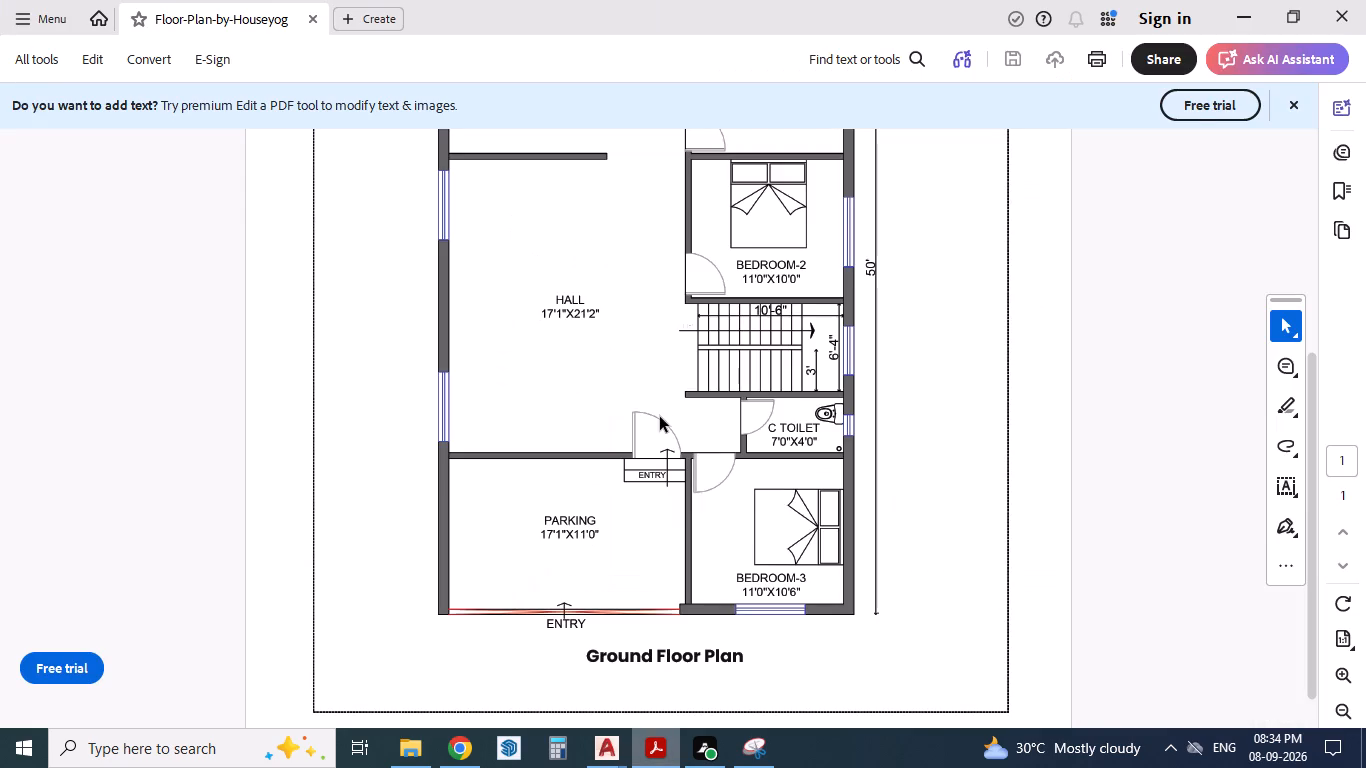
{"action": "key", "text": "alt+Tab"}
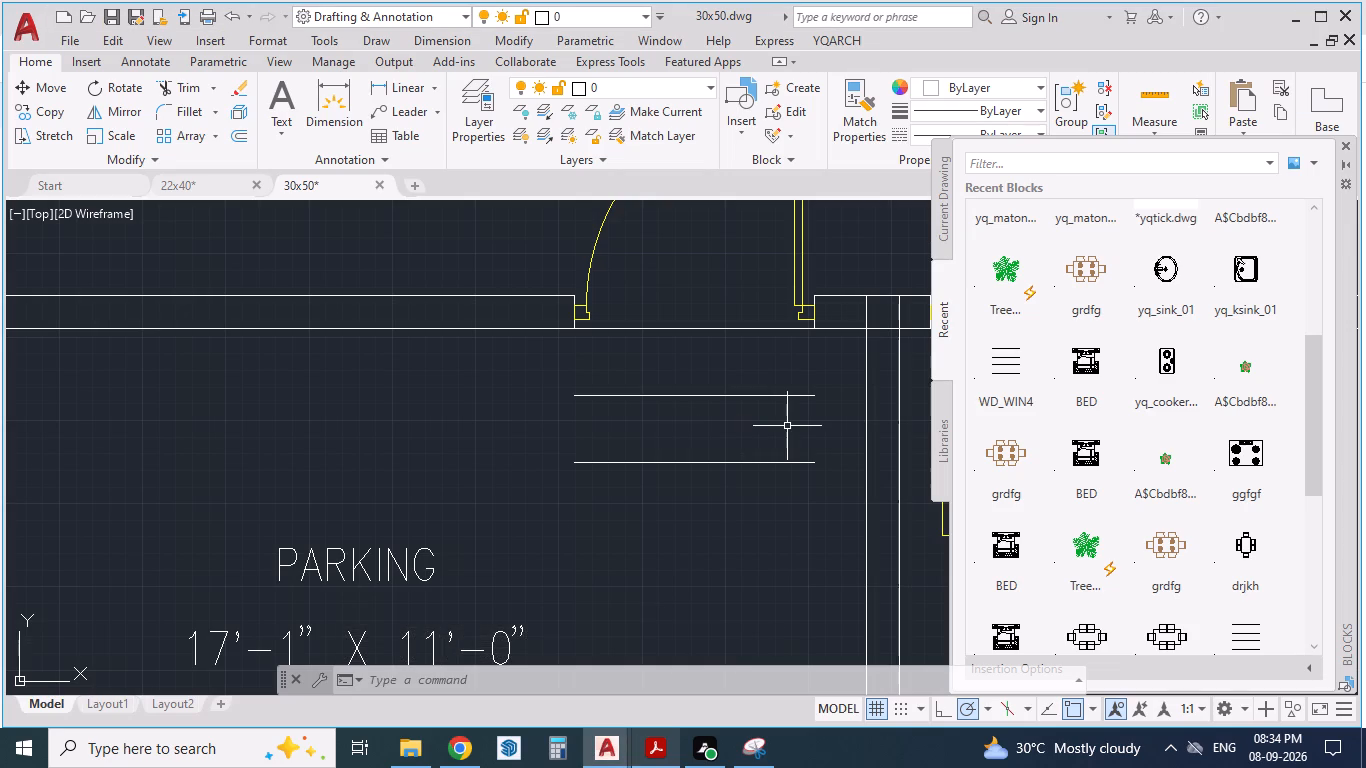
{"action": "type", "text": "EX"}
{"action": "key", "text": "Return"}
{"action": "left_click", "coordinate": [785, 396]}
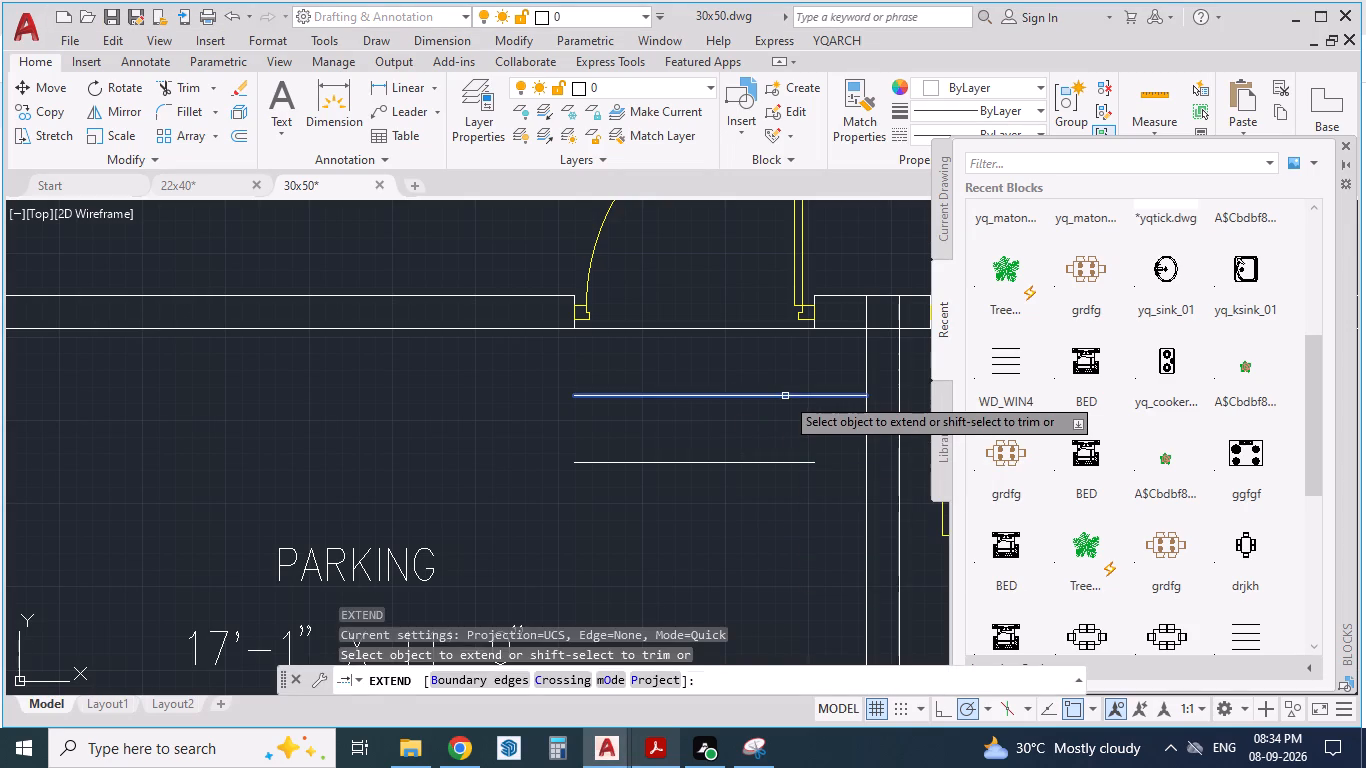
{"action": "left_click", "coordinate": [771, 463]}
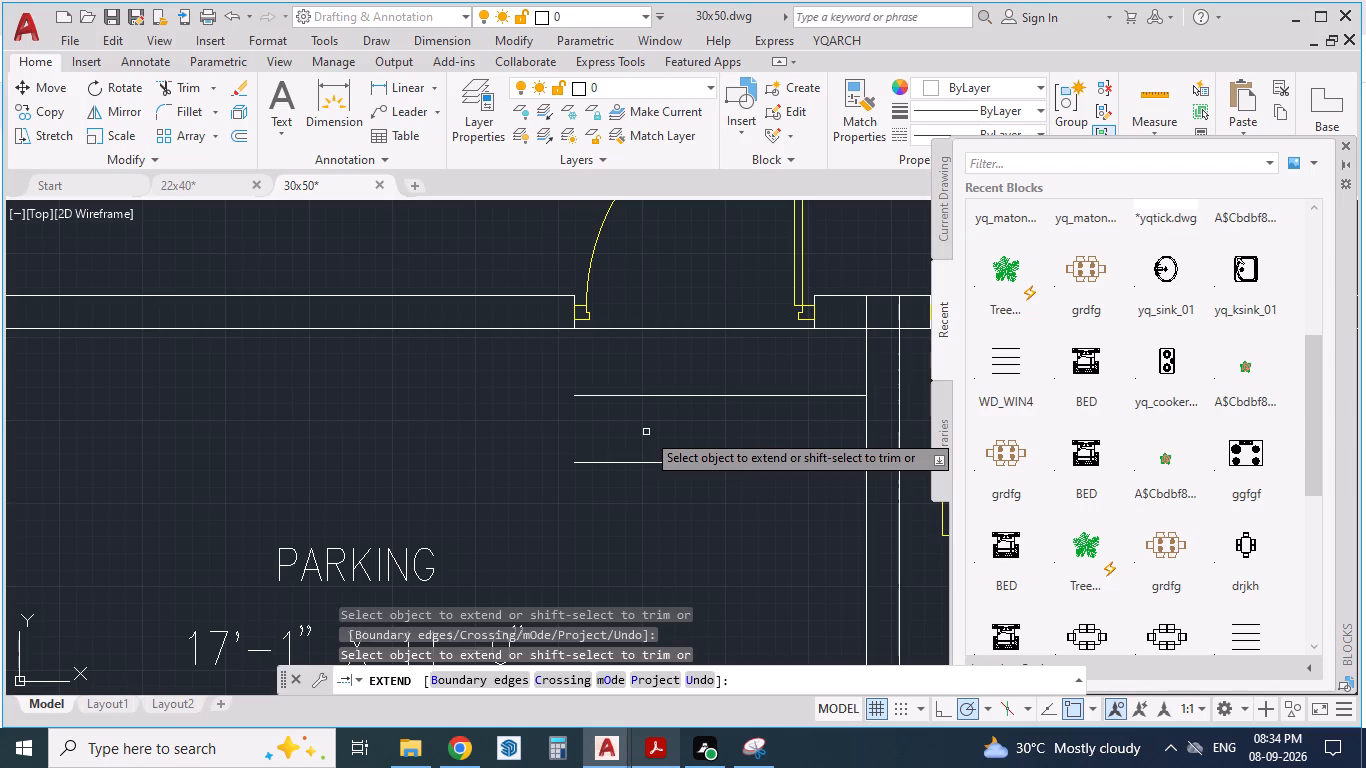
{"action": "key", "text": "Escape"}
Draw a line from the parking-side wall face down and across to the outer step line, closing the steps' open end.
{"action": "key", "text": "l"}
{"action": "key", "text": "Return"}
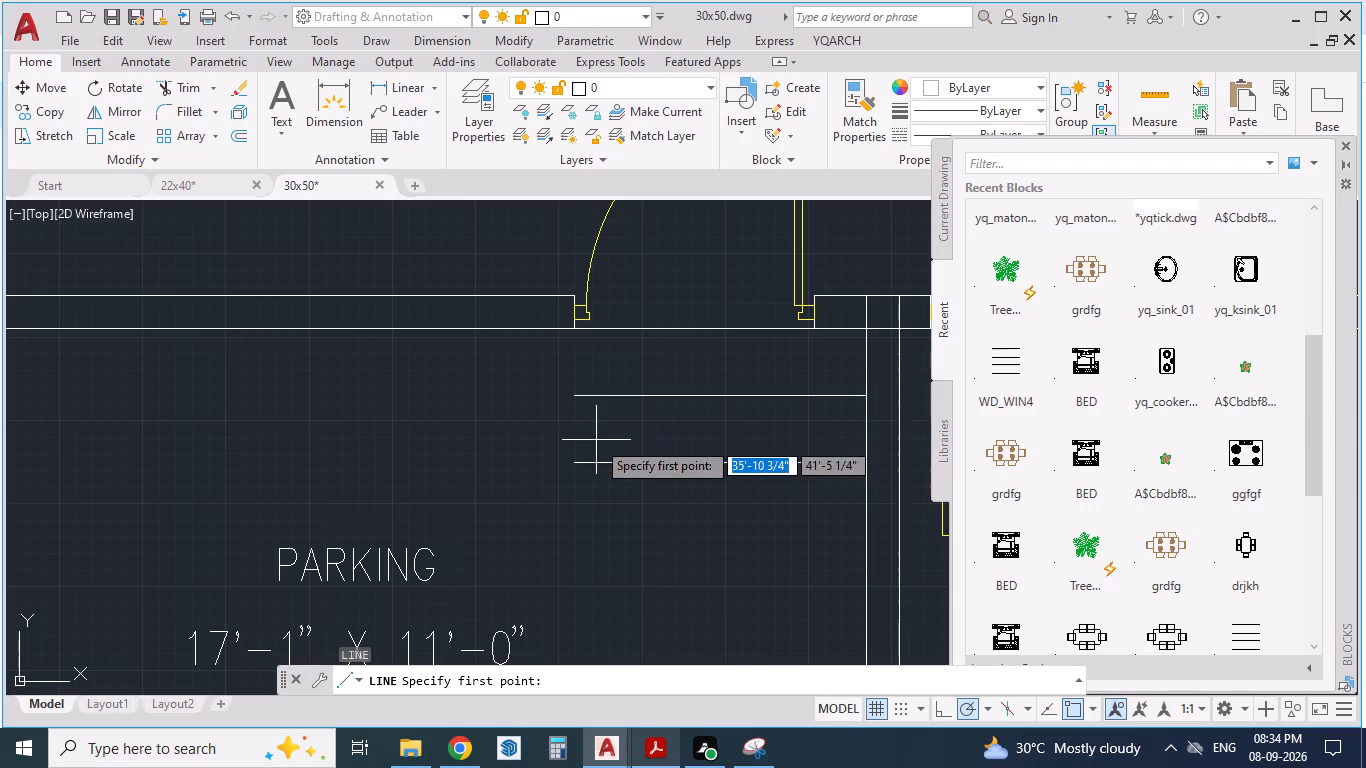
{"action": "left_click", "coordinate": [540, 332]}
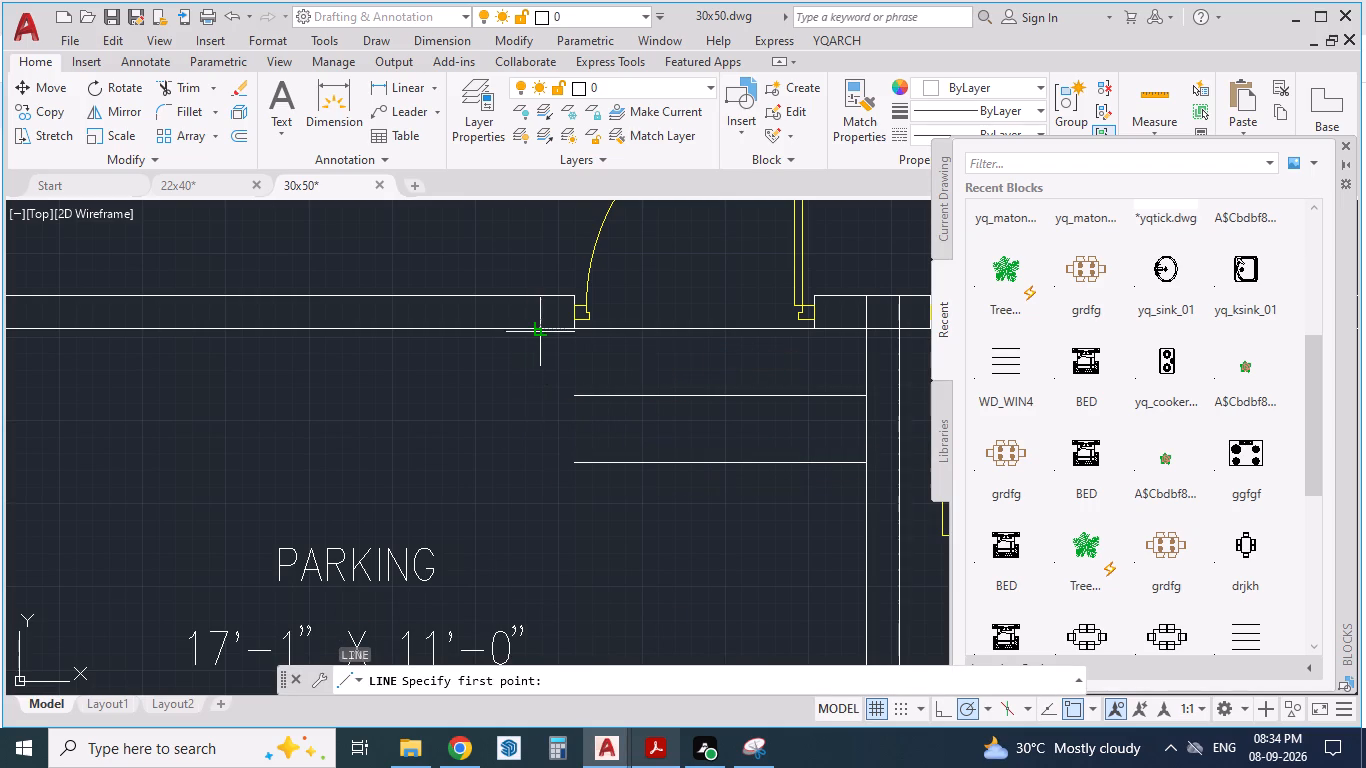
{"action": "left_click", "coordinate": [543, 468]}
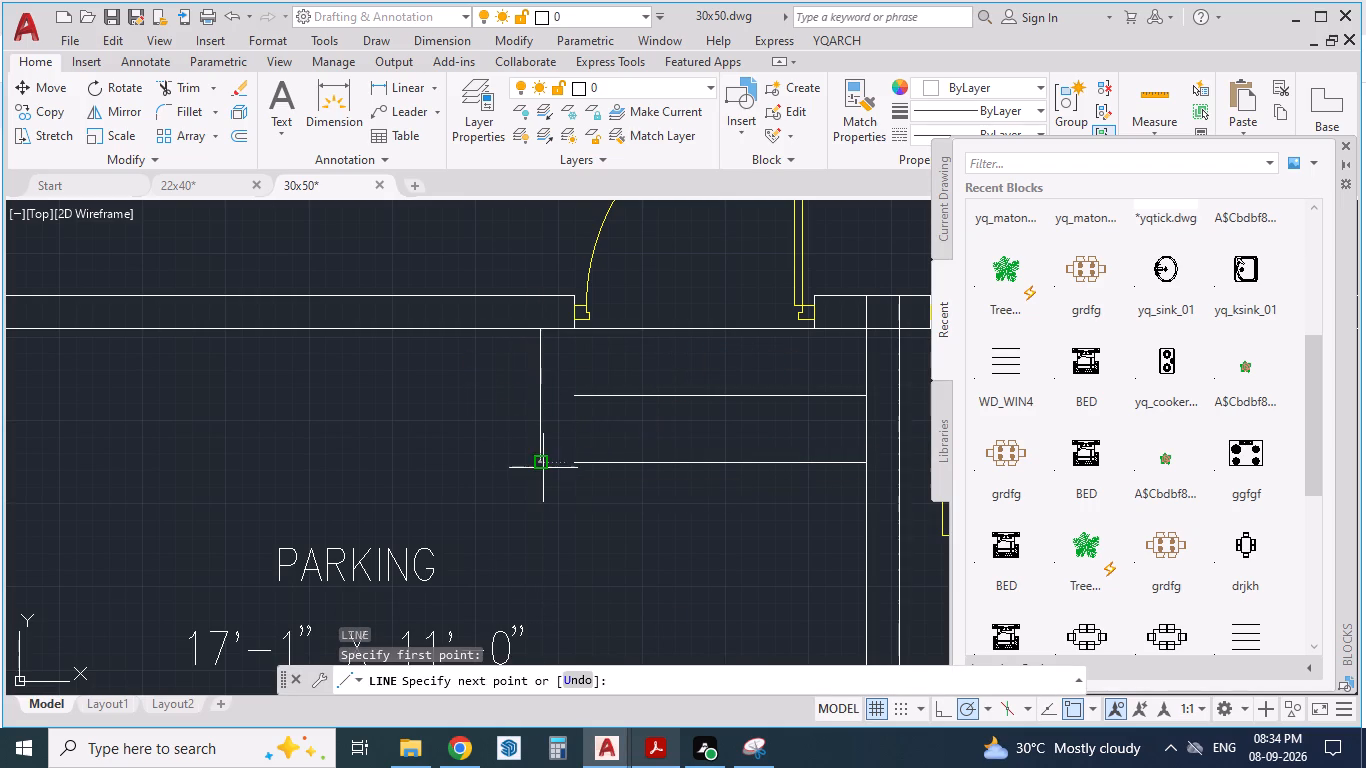
{"action": "left_click", "coordinate": [568, 467]}
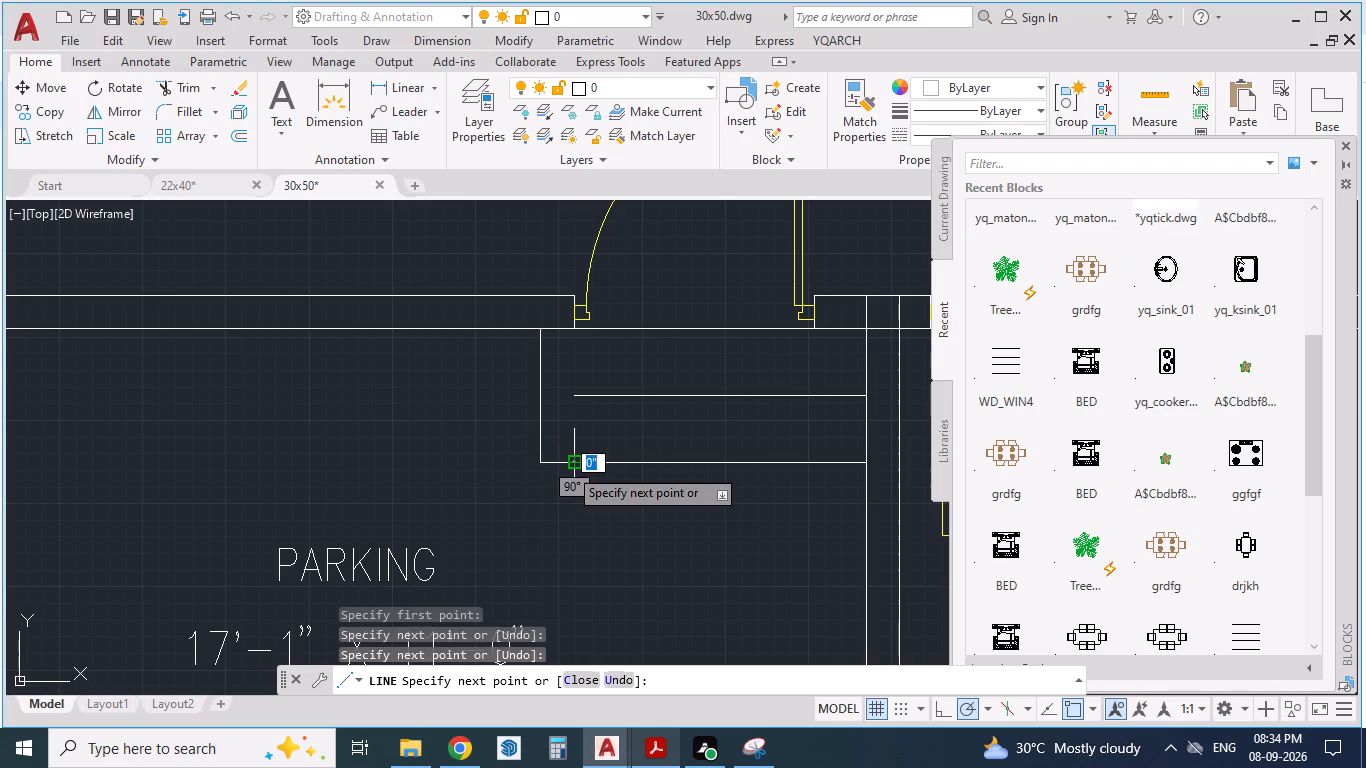
{"action": "key", "text": "Return"}
Extend the inner entry step line to meet the new side line of the steps.
{"action": "type", "text": "EX"}
{"action": "key", "text": "Return"}
{"action": "left_click", "coordinate": [636, 395]}
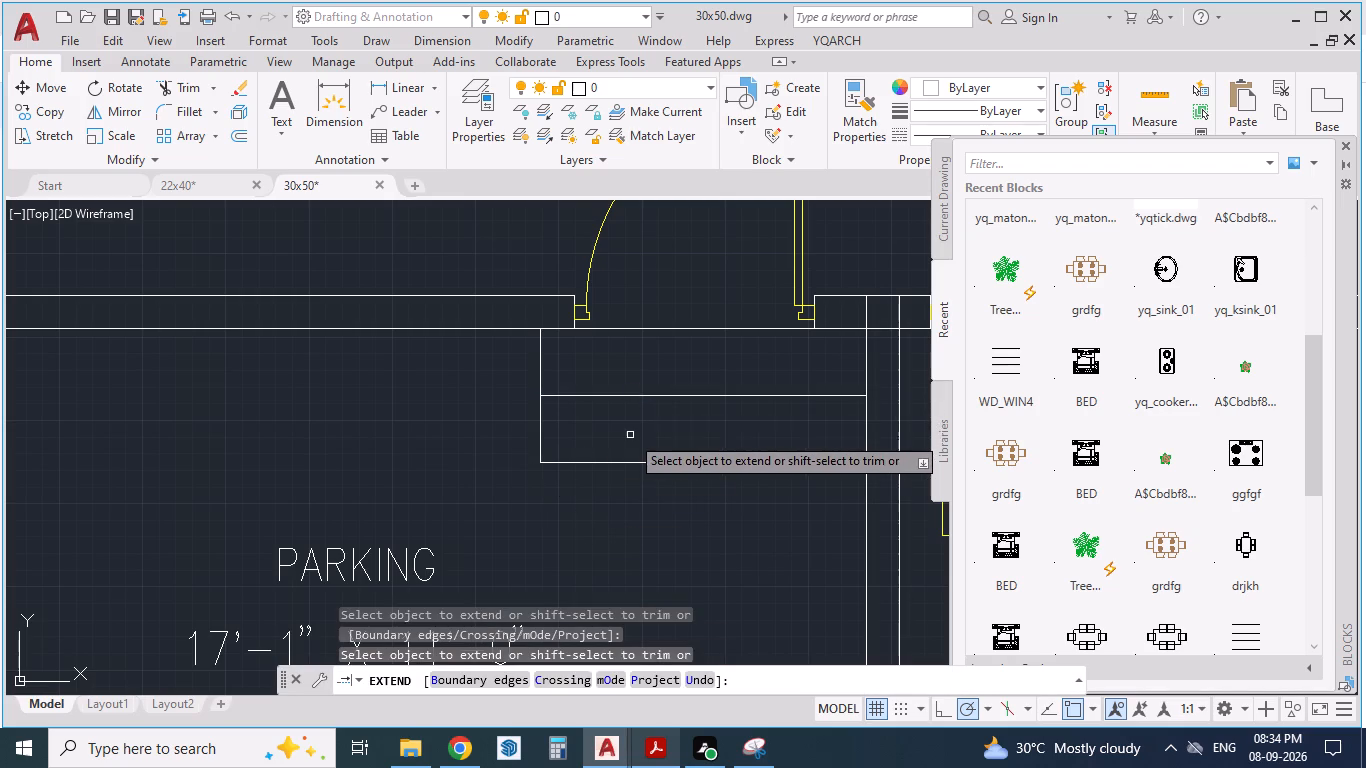
{"action": "key", "text": "Escape"}
{"action": "key", "text": "Escape"}
Check the entry marking in the reference PDF and paste a copy of the PARKING label at the hall door.
{"action": "key", "text": "alt+Tab"}
{"action": "key", "text": "alt+Tab"}
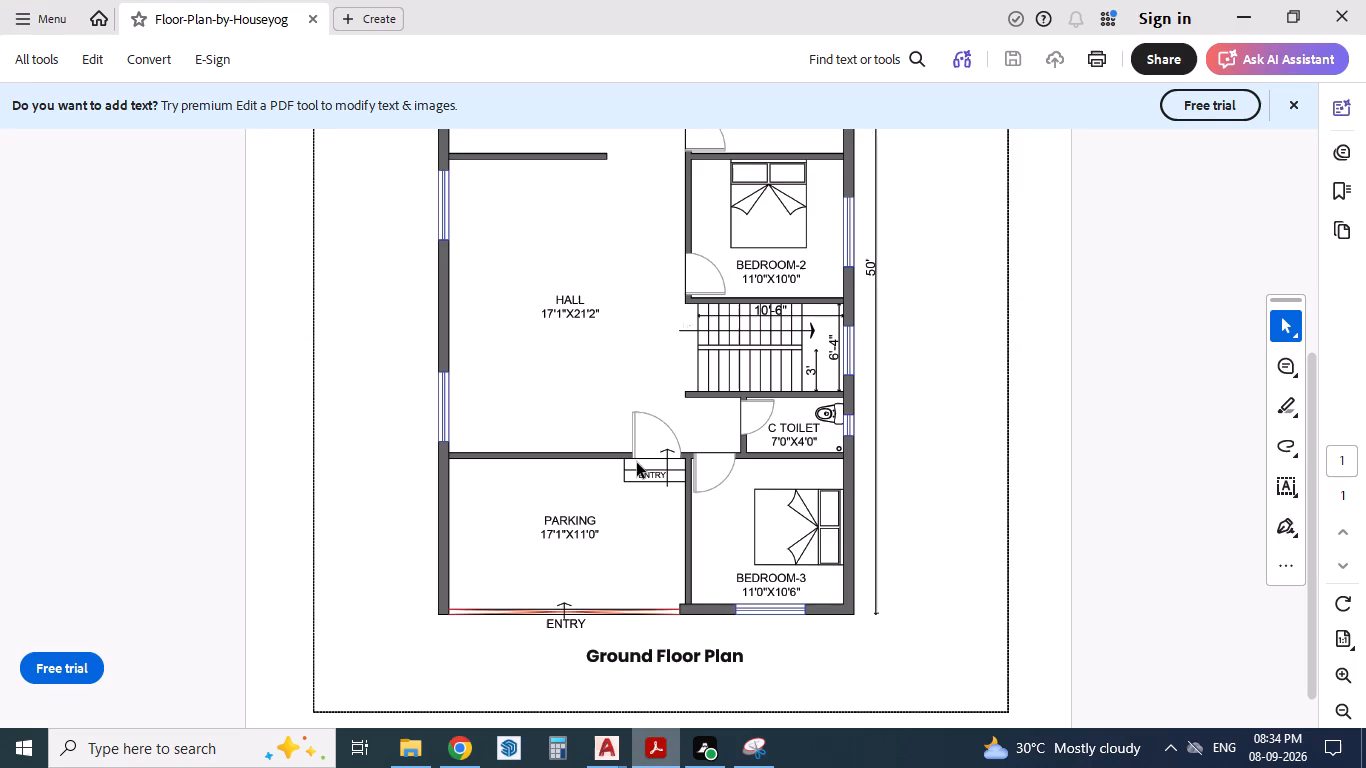
{"action": "key", "text": "alt+Tab"}
{"action": "scroll", "coordinate": [637, 463], "scroll_direction": "down", "scroll_amount": 1}
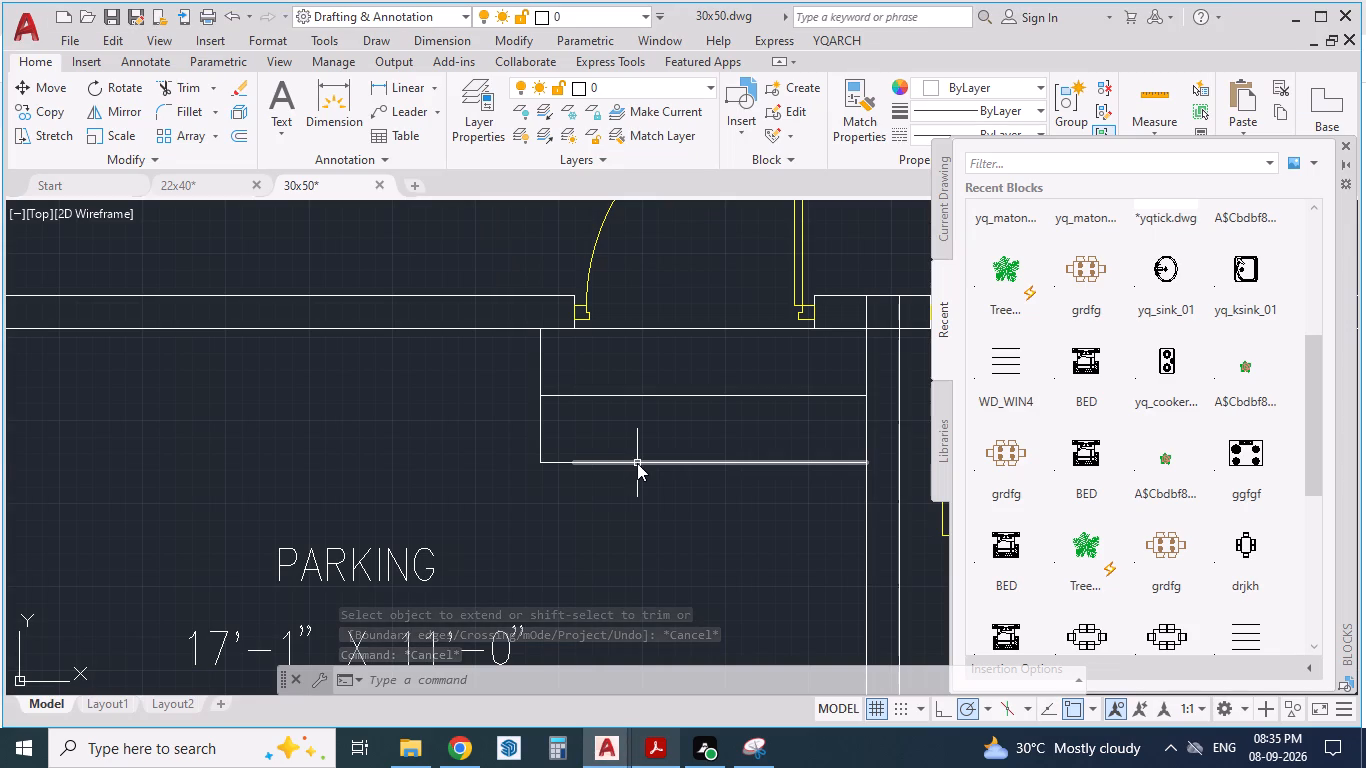
{"action": "left_click", "coordinate": [488, 522]}
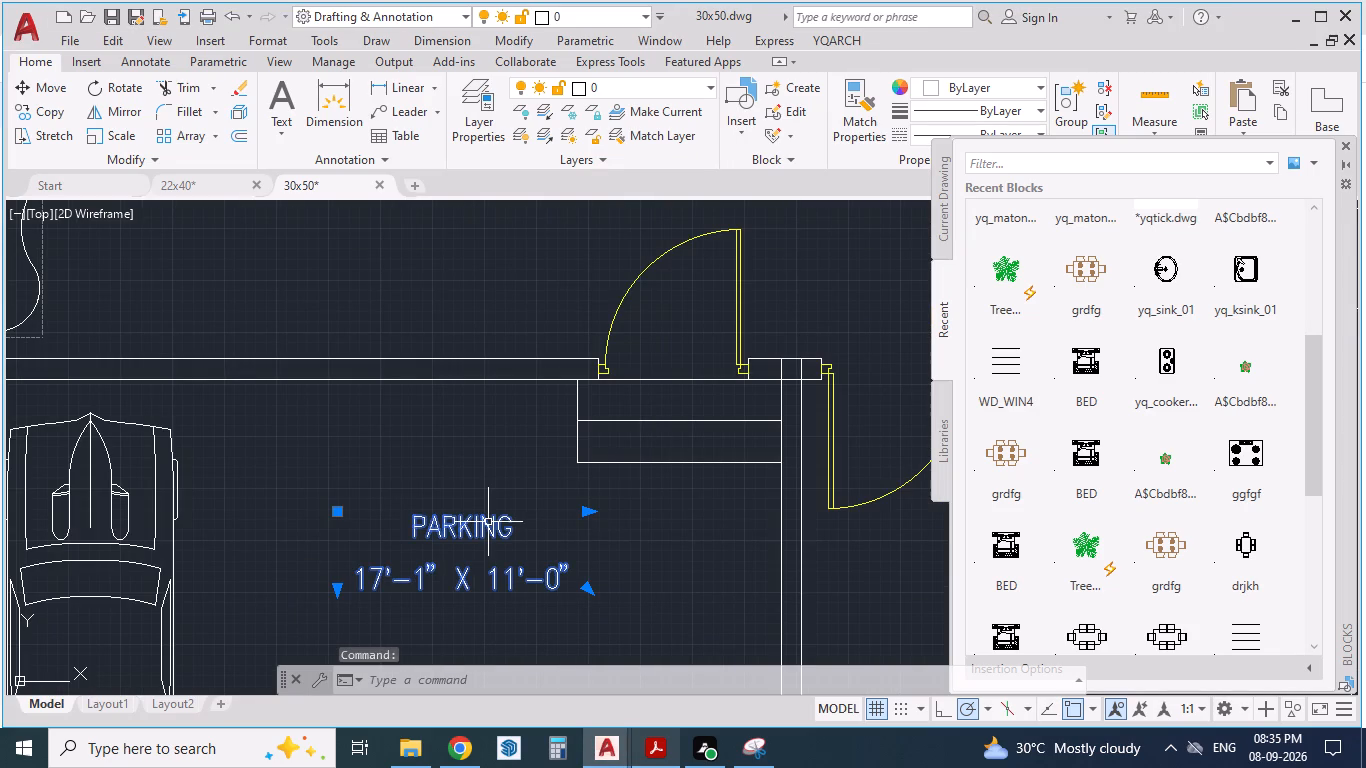
{"action": "key", "text": "ctrl+c"}
{"action": "key", "text": "ctrl+v"}
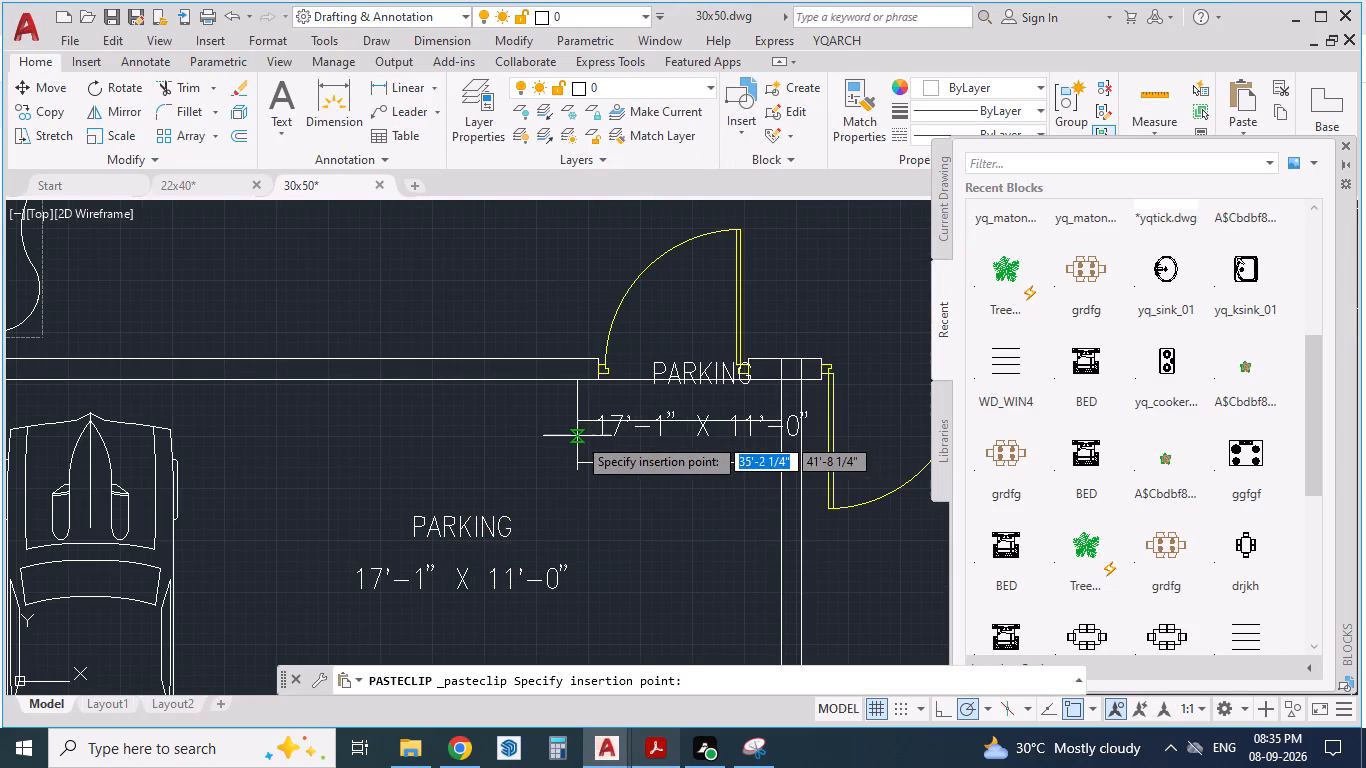
{"action": "left_click", "coordinate": [555, 391]}
Replace the copied label's name and size text with ENTRY and narrow its text frame to fit the word.
{"action": "triple_click", "coordinate": [664, 332]}
{"action": "left_click", "coordinate": [664, 332]}
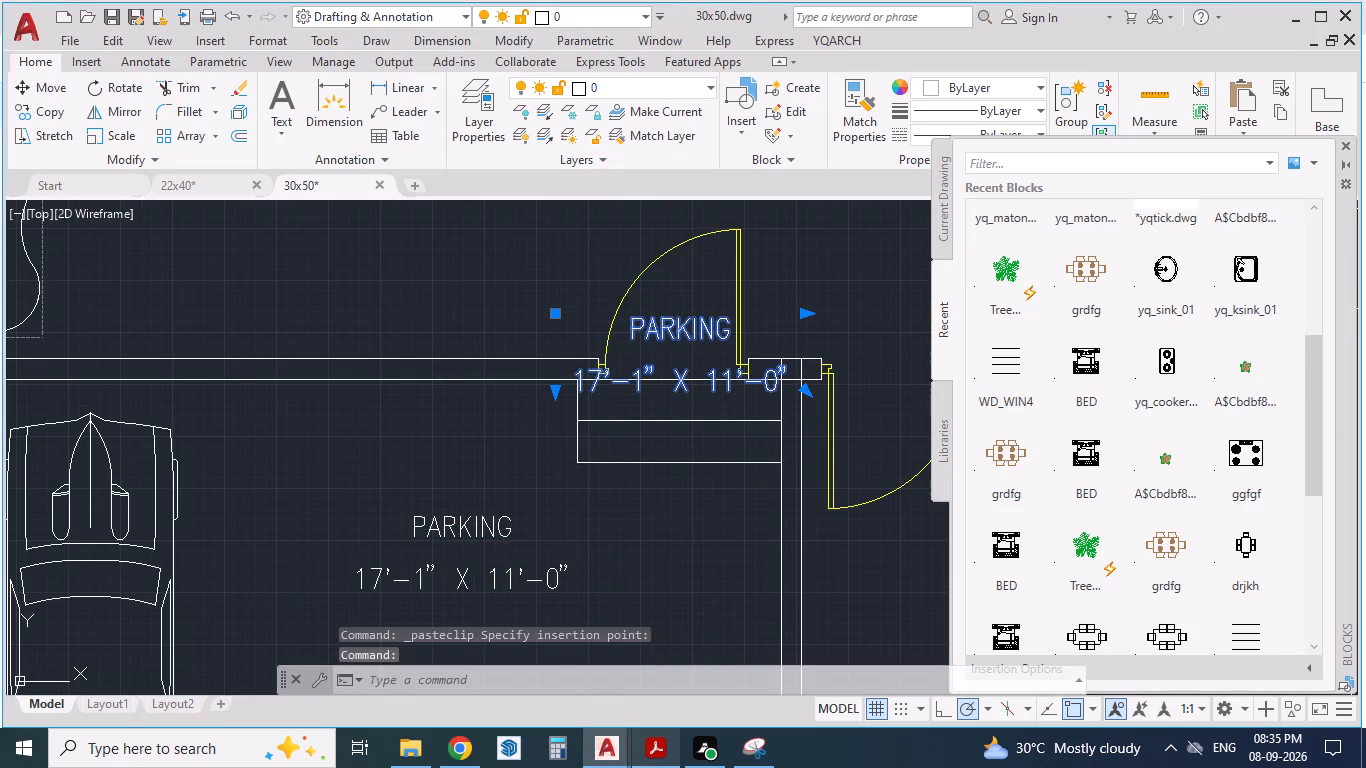
{"action": "left_click_drag", "start_coordinate": [788, 378], "coordinate": [473, 282]}
{"action": "type", "text": "ENTRY"}
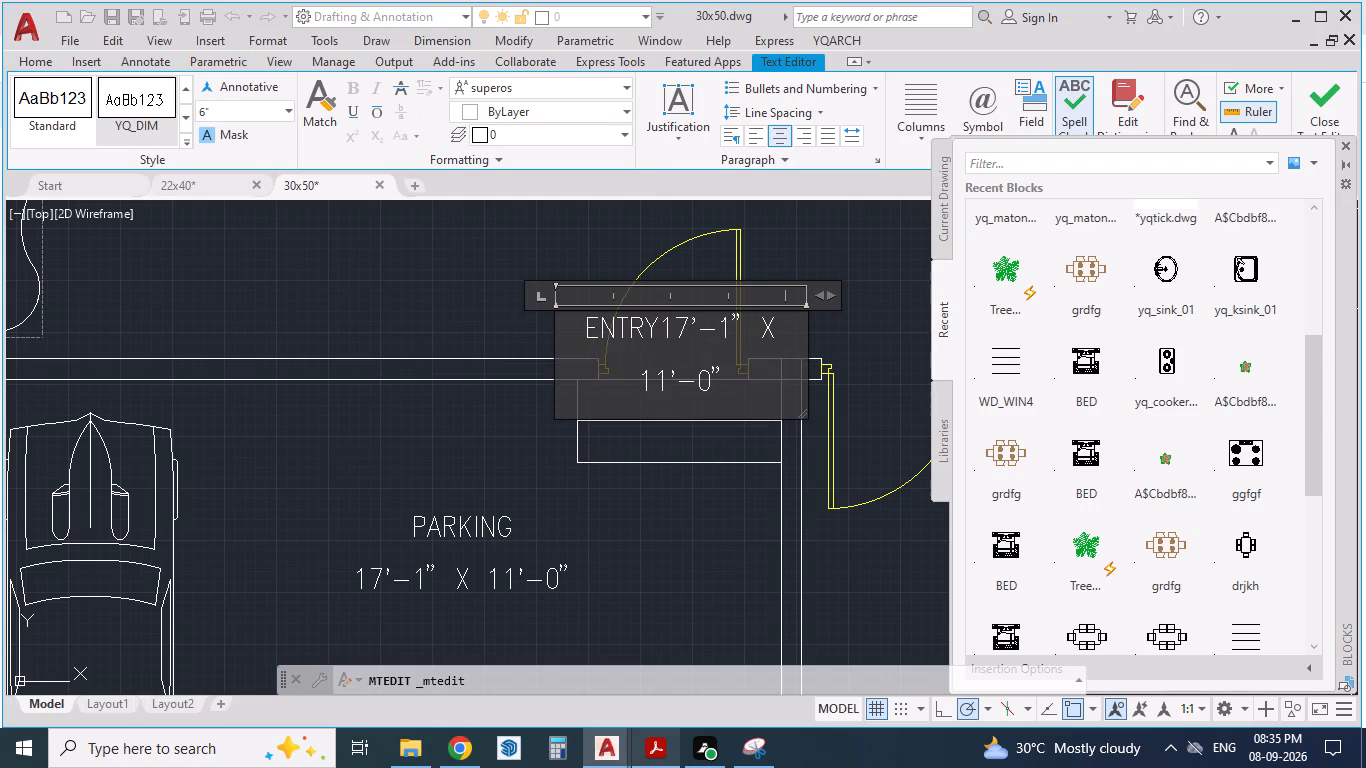
{"action": "key", "text": "Delete"}
{"action": "key", "text": "Delete"}
{"action": "key", "text": "Delete"}
{"action": "key", "text": "Delete"}
{"action": "key", "text": "Delete"}
{"action": "key", "text": "Delete"}
{"action": "key", "text": "Delete"}
{"action": "key", "text": "Delete"}
{"action": "key", "text": "Delete"}
{"action": "key", "text": "Delete"}
{"action": "key", "text": "Delete"}
{"action": "key", "text": "Delete"}
{"action": "key", "text": "Delete"}
{"action": "key", "text": "Delete"}
{"action": "key", "text": "Delete"}
{"action": "key", "text": "Delete"}
{"action": "key", "text": "Delete"}
{"action": "key", "text": "Delete"}
{"action": "key", "text": "Delete"}
{"action": "key", "text": "Delete"}
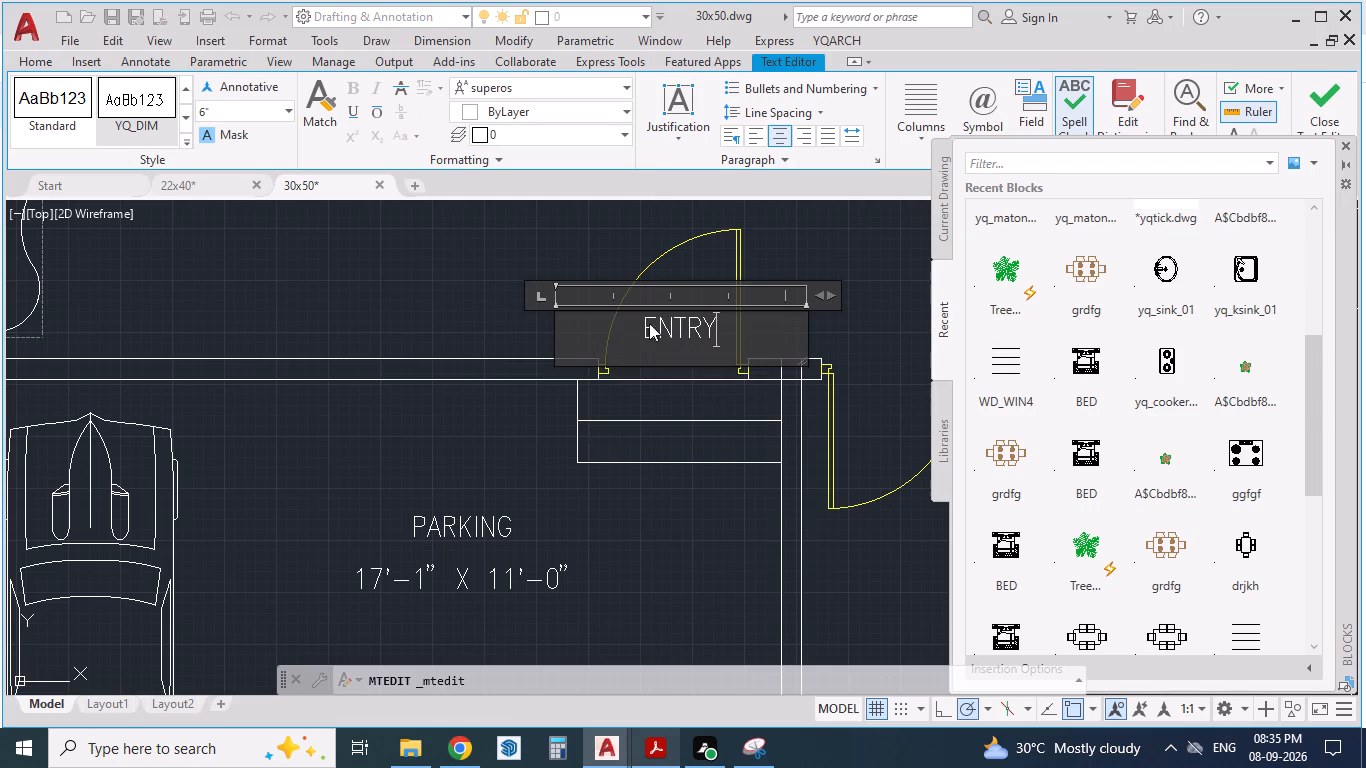
{"action": "left_click_drag", "start_coordinate": [824, 292], "coordinate": [719, 277]}
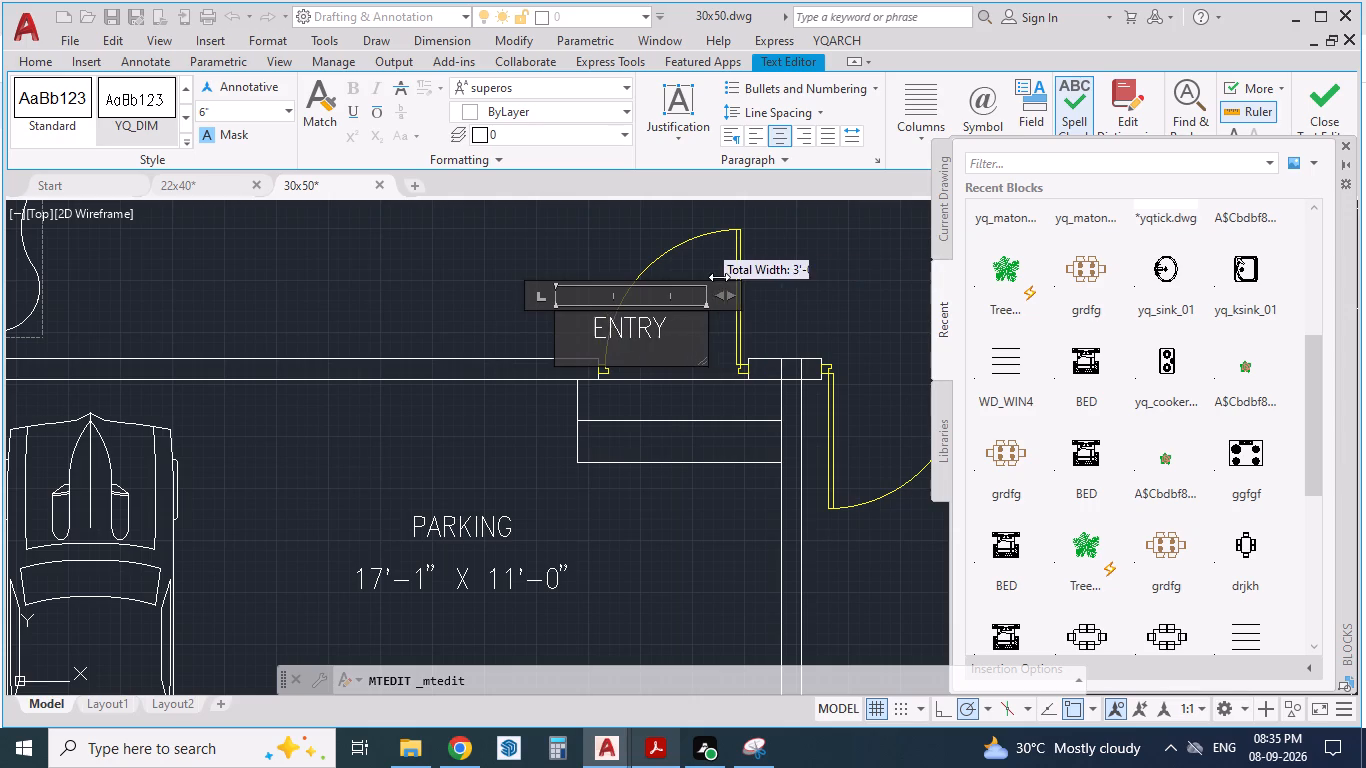
{"action": "left_click_drag", "start_coordinate": [719, 277], "coordinate": [671, 270]}
{"action": "left_click", "coordinate": [674, 337]}
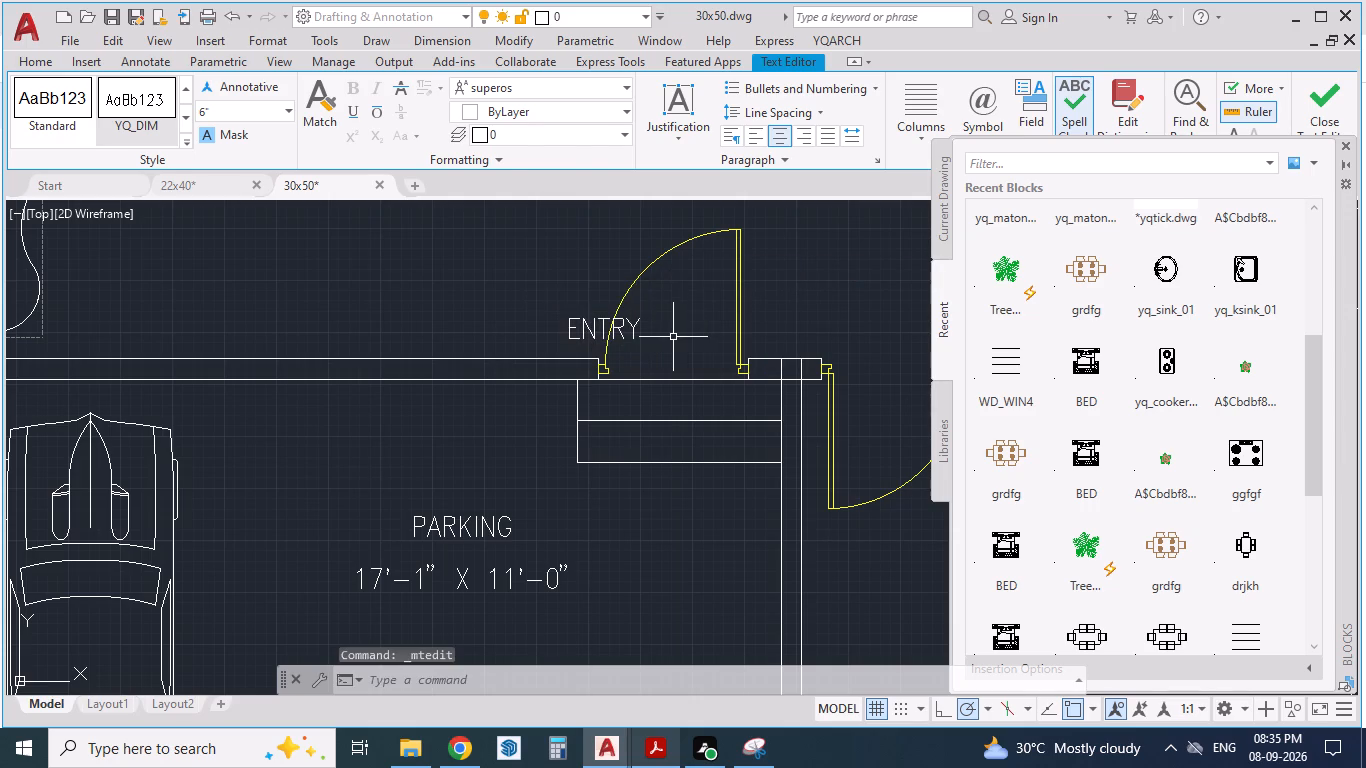
Cut the ENTRY label and paste it centred in the hall door opening, just above the entry steps.
{"action": "left_click", "coordinate": [577, 324]}
{"action": "left_click", "coordinate": [558, 316]}
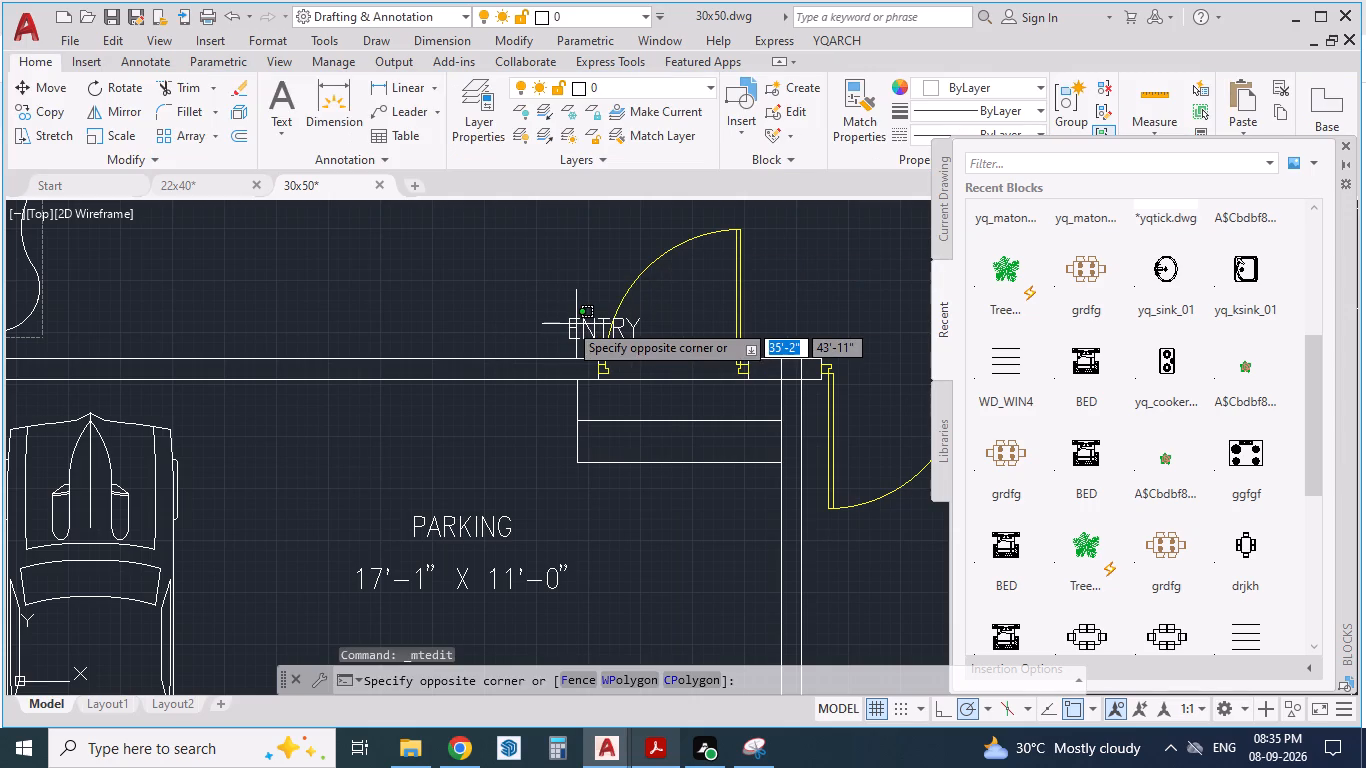
{"action": "left_click", "coordinate": [541, 312]}
{"action": "left_click", "coordinate": [514, 326]}
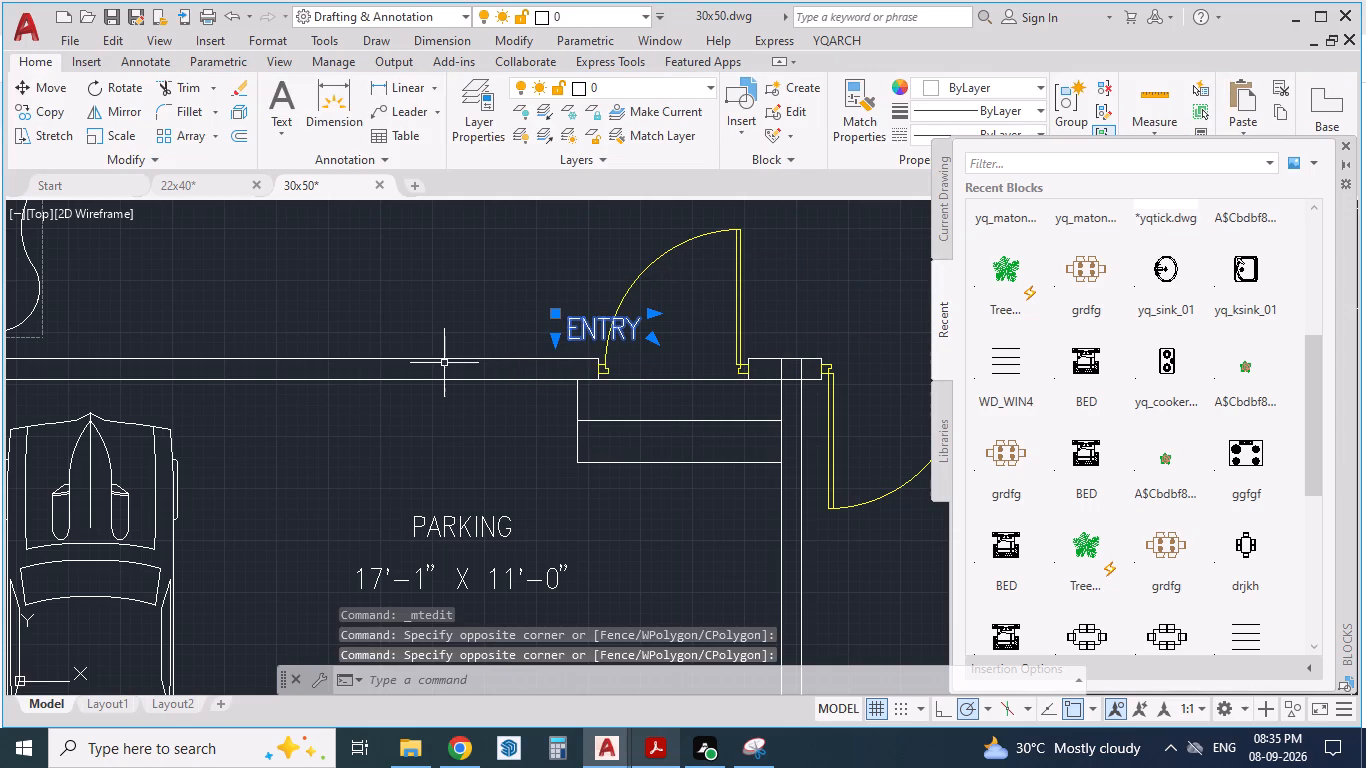
{"action": "key", "text": "ctrl+x"}
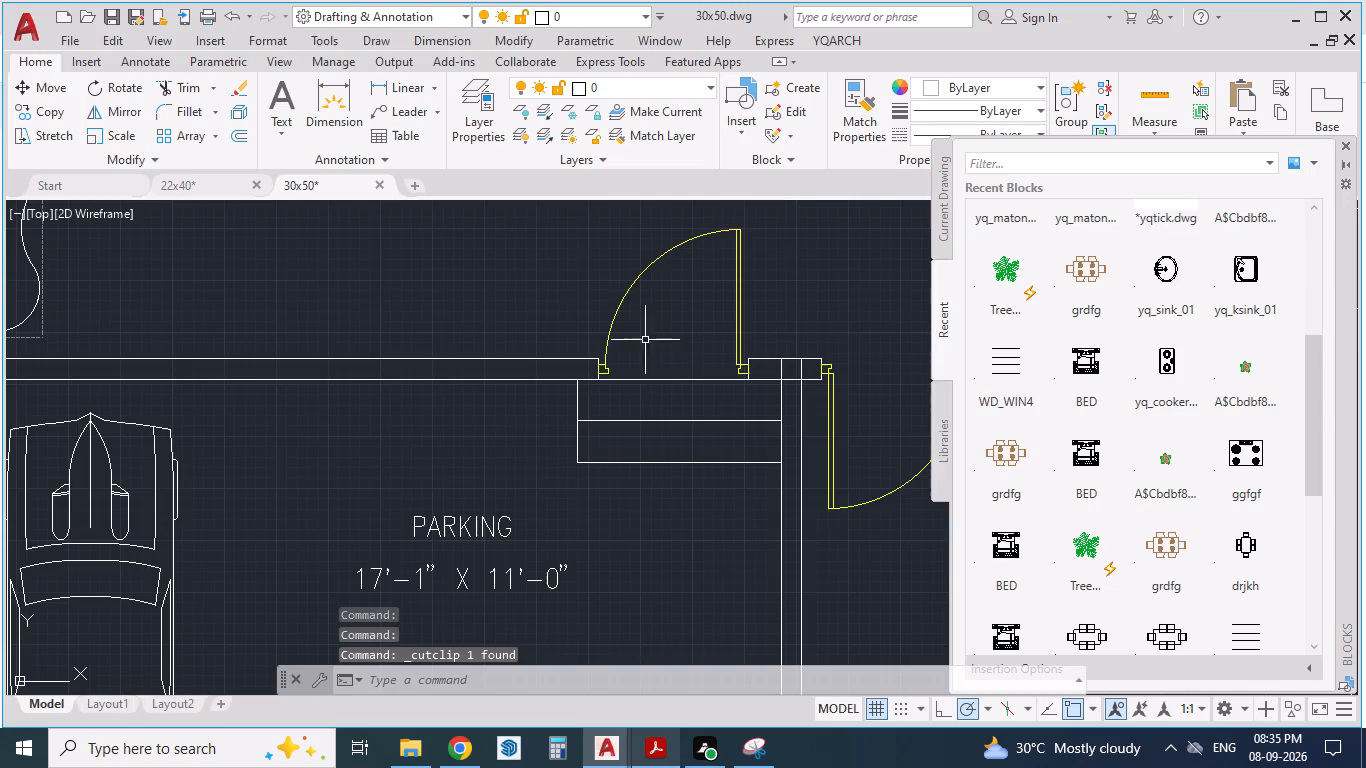
{"action": "scroll", "coordinate": [653, 370], "scroll_direction": "up", "scroll_amount": 1}
{"action": "key", "text": "ctrl+v"}
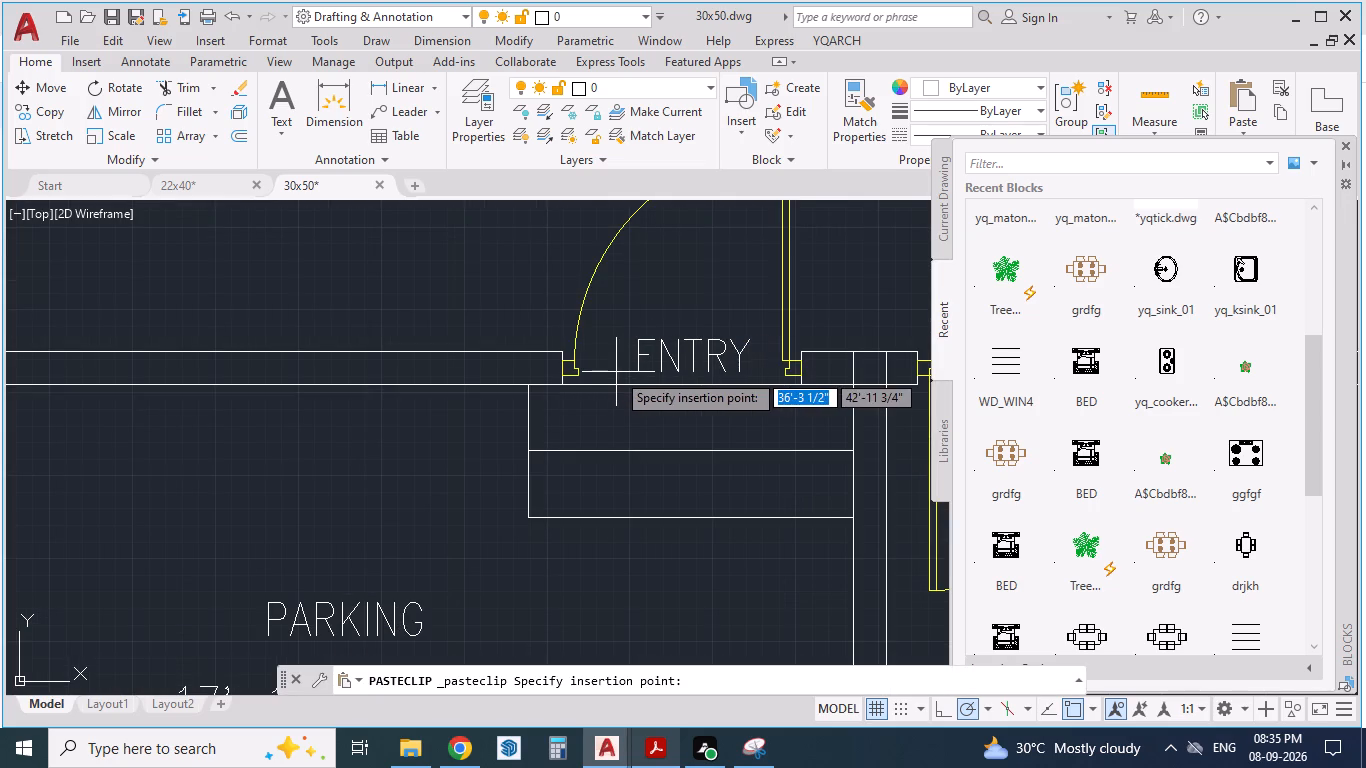
{"action": "left_click", "coordinate": [616, 372]}
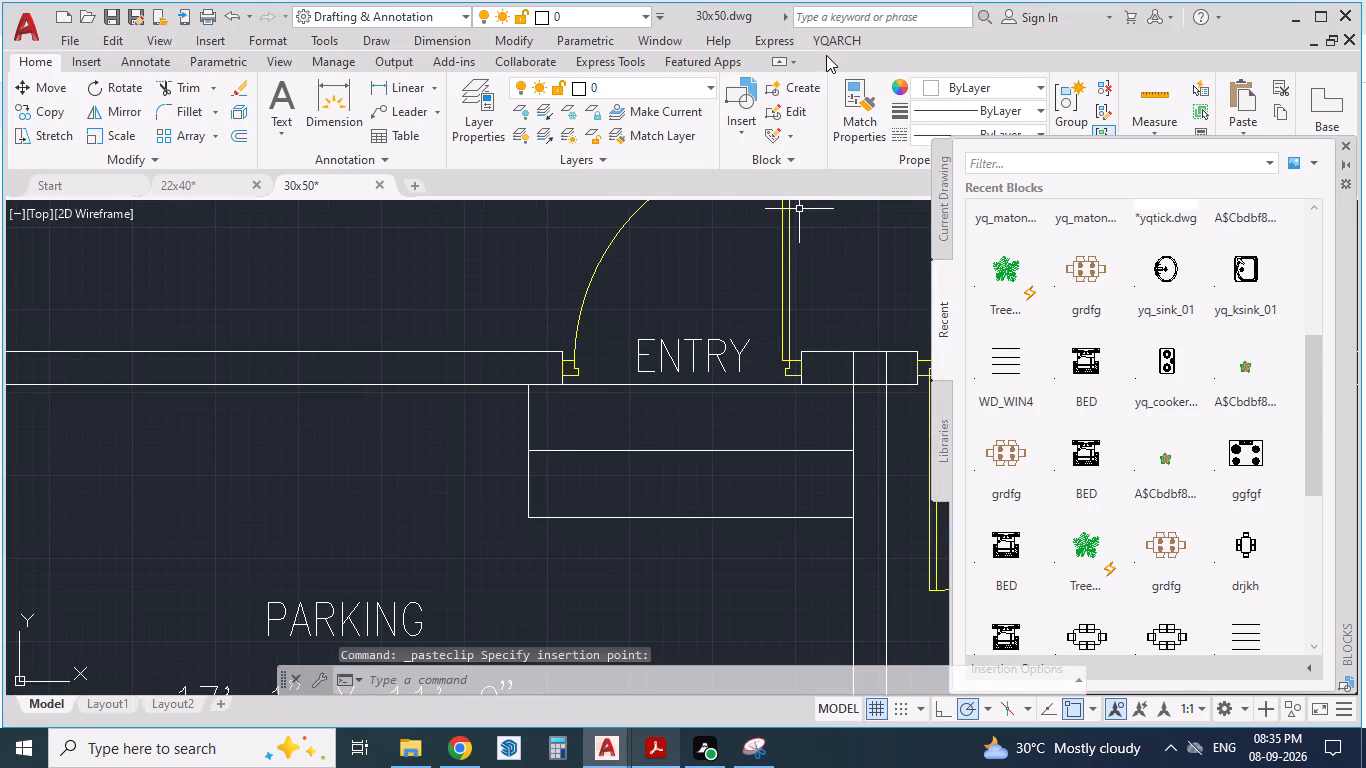
Insert a YQArch entrance arrow above the ENTRY label, pointing into the hall.
{"action": "left_click", "coordinate": [828, 42]}
{"action": "left_click", "coordinate": [916, 186]}
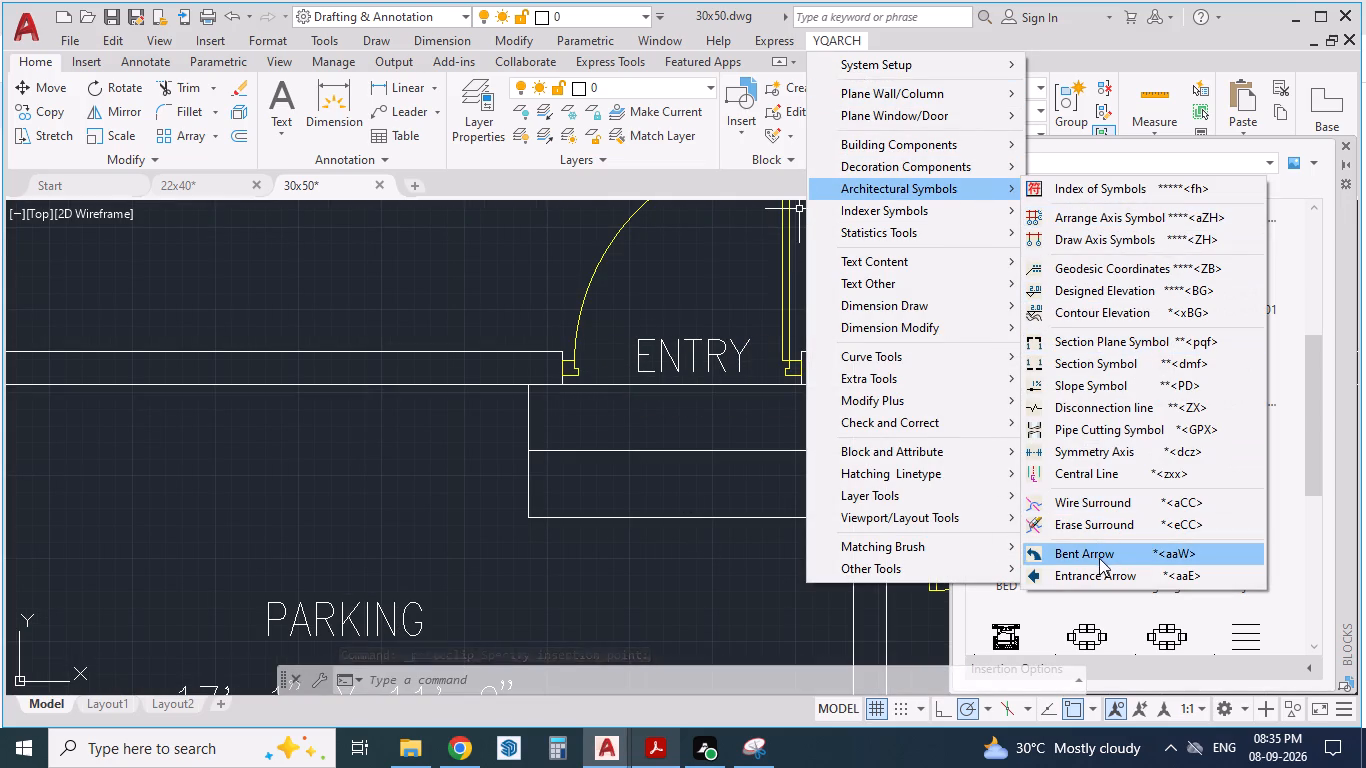
{"action": "left_click", "coordinate": [1079, 574]}
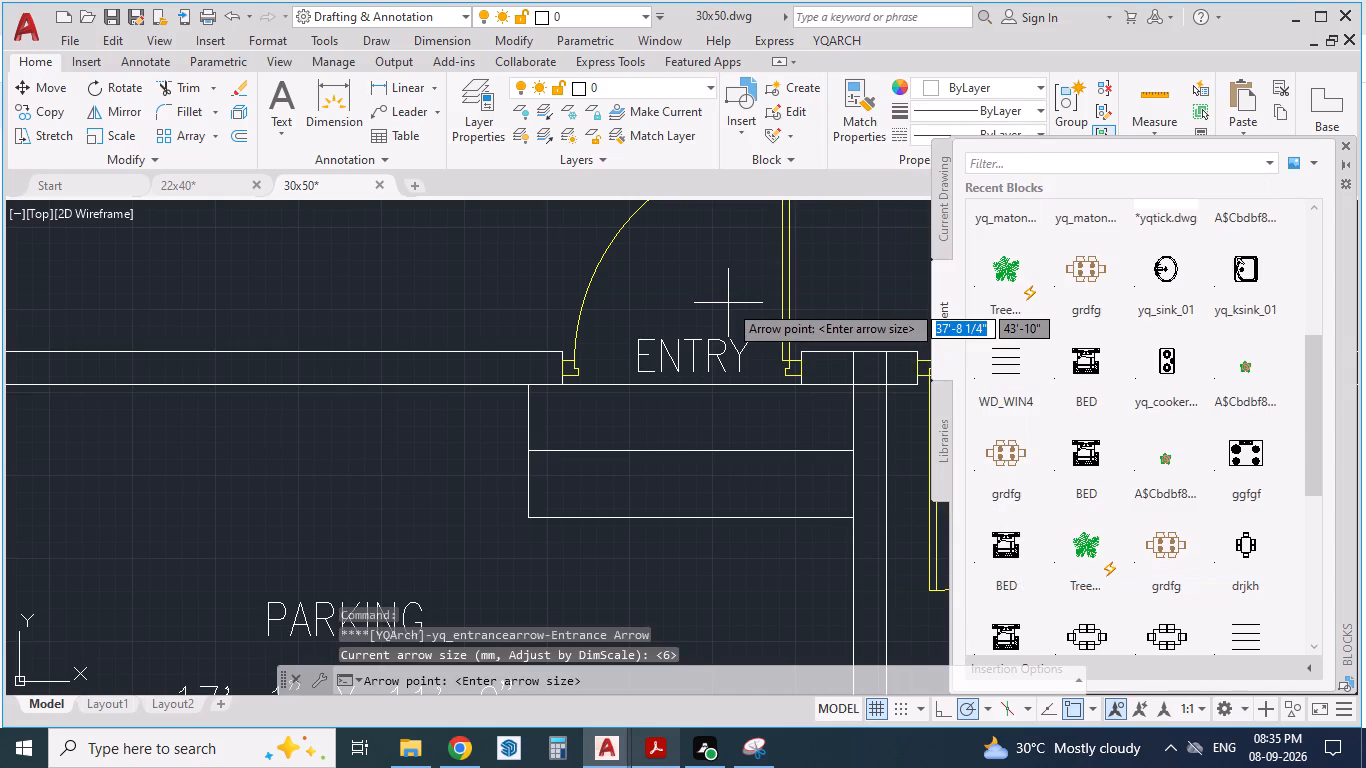
{"action": "left_click_drag", "start_coordinate": [701, 268], "coordinate": [701, 301]}
{"action": "left_click", "coordinate": [701, 301]}
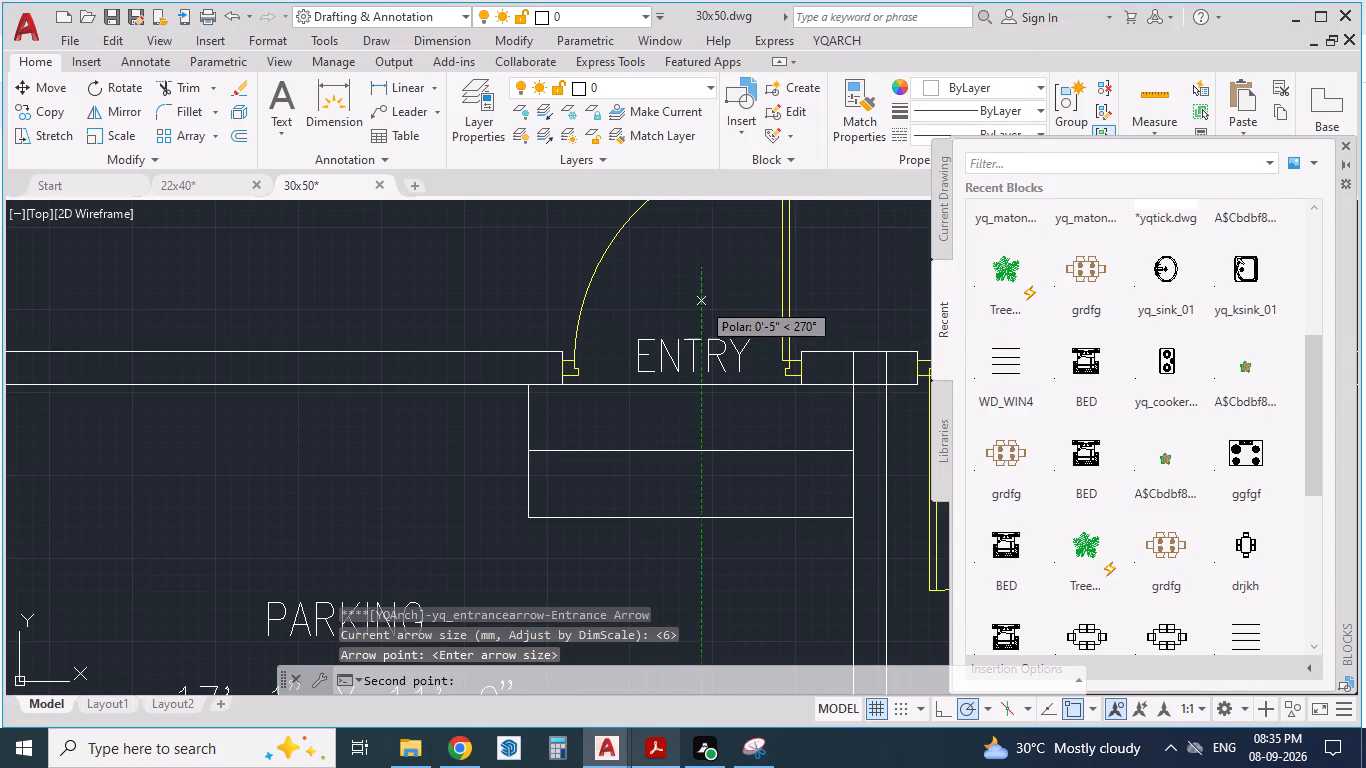
{"action": "scroll", "coordinate": [692, 302], "scroll_direction": "down", "scroll_amount": 1}
{"action": "scroll", "coordinate": [661, 453], "scroll_direction": "down", "scroll_amount": 1}
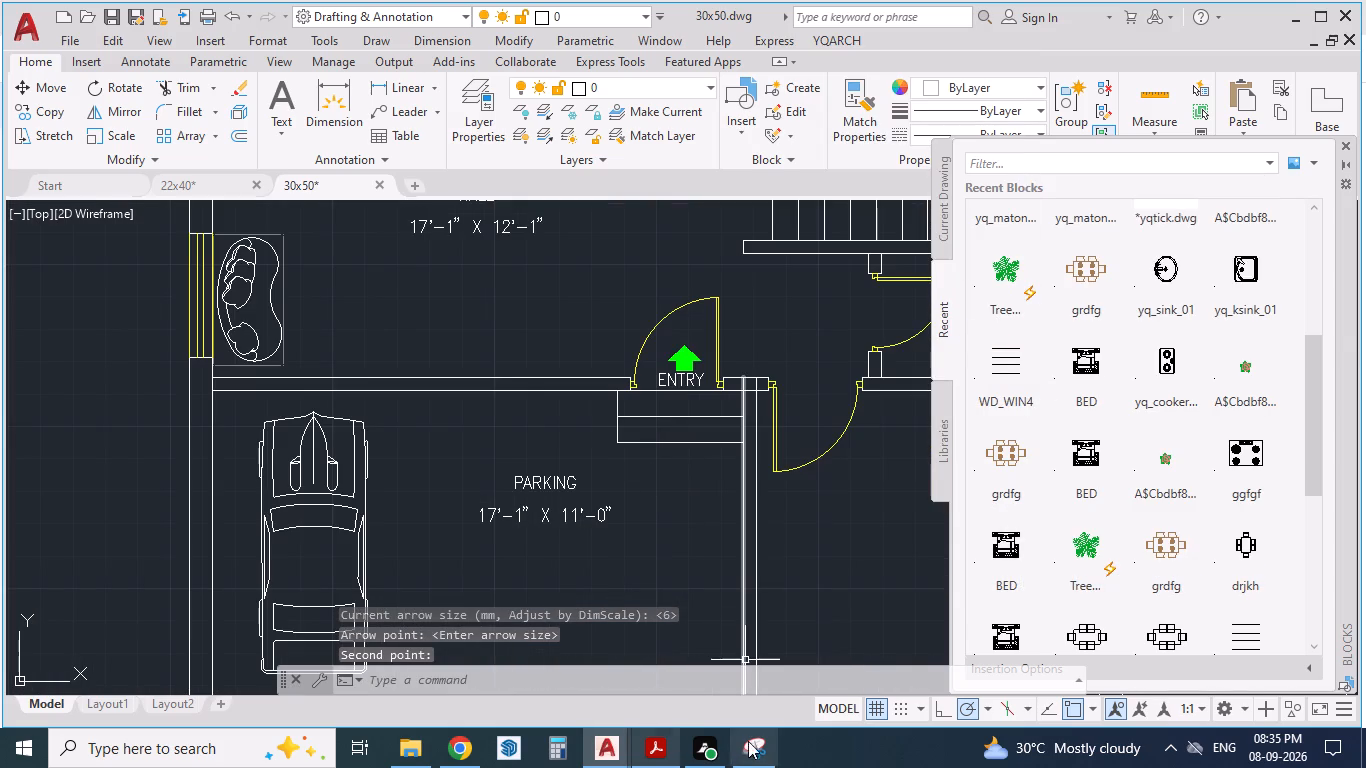
Compare the drawing with the reference PDF and look over all rooms for labels still missing.
{"action": "left_click", "coordinate": [656, 756]}
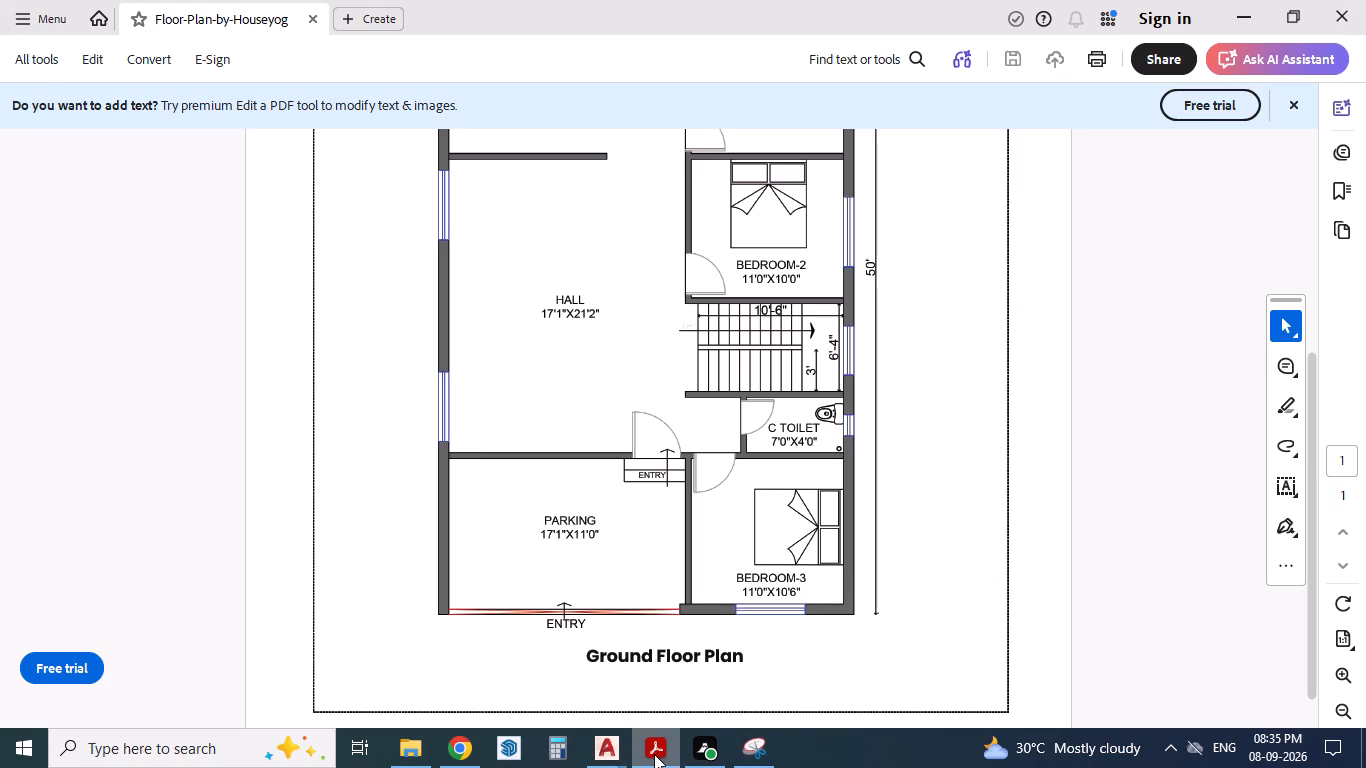
{"action": "left_click", "coordinate": [654, 754]}
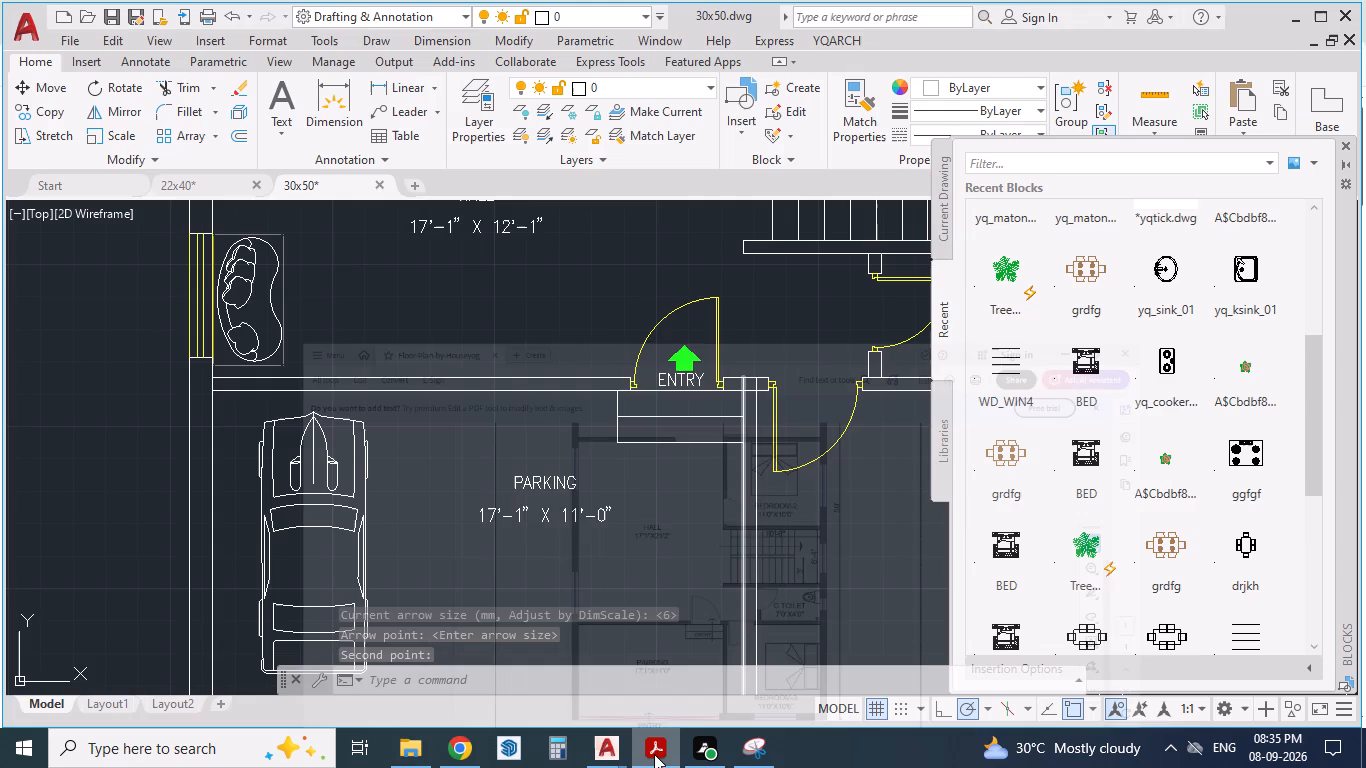
{"action": "scroll", "coordinate": [675, 546], "scroll_direction": "down", "scroll_amount": 2}
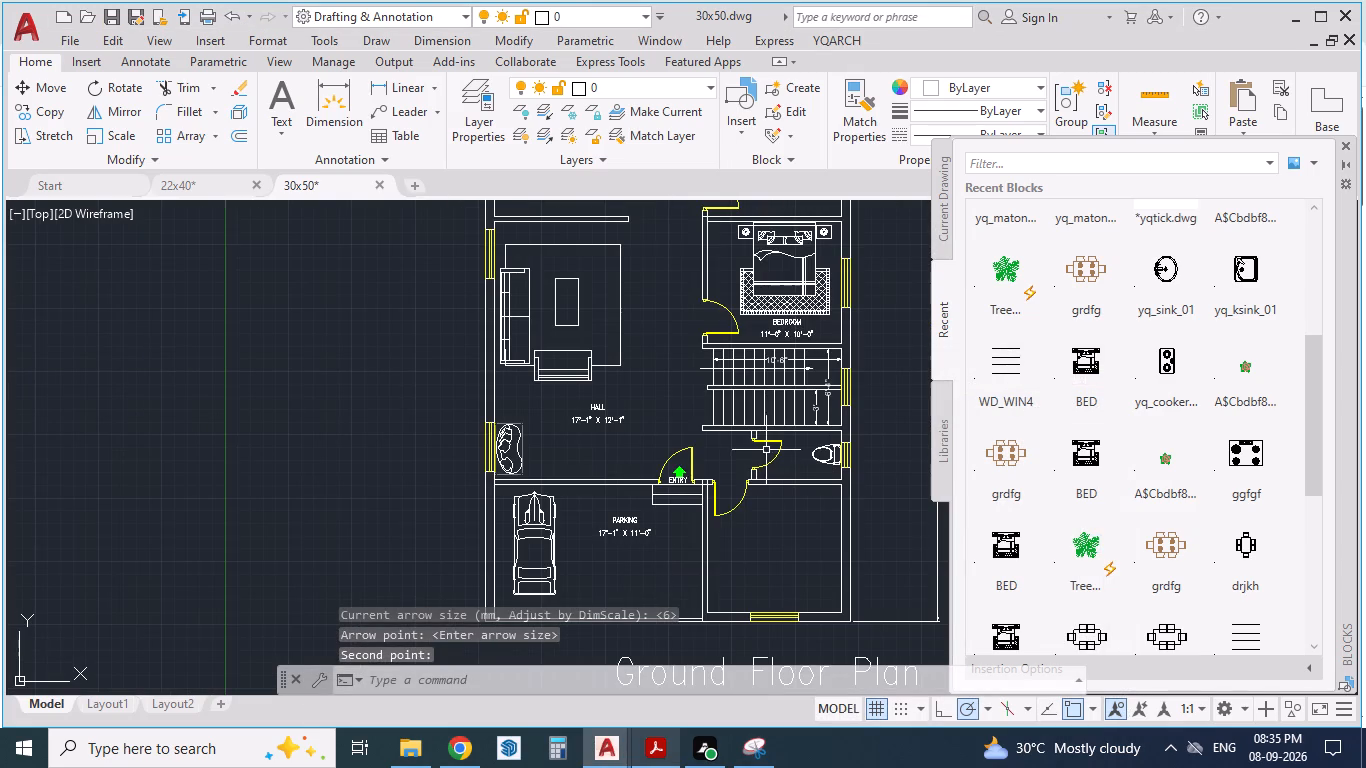
{"action": "scroll", "coordinate": [751, 471], "scroll_direction": "down", "scroll_amount": 1}
{"action": "scroll", "coordinate": [718, 376], "scroll_direction": "down", "scroll_amount": 1}
{"action": "scroll", "coordinate": [721, 252], "scroll_direction": "up", "scroll_amount": 2}
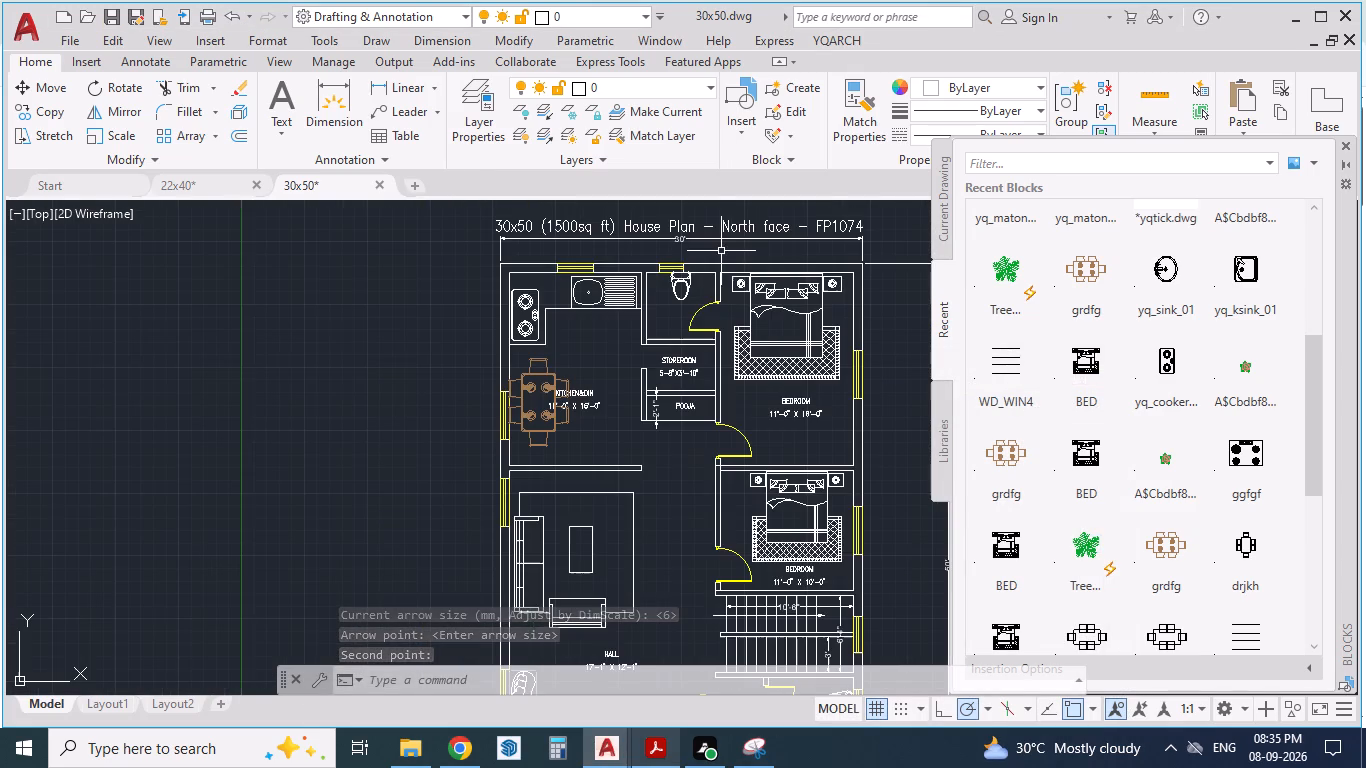
{"action": "scroll", "coordinate": [714, 317], "scroll_direction": "up", "scroll_amount": 1}
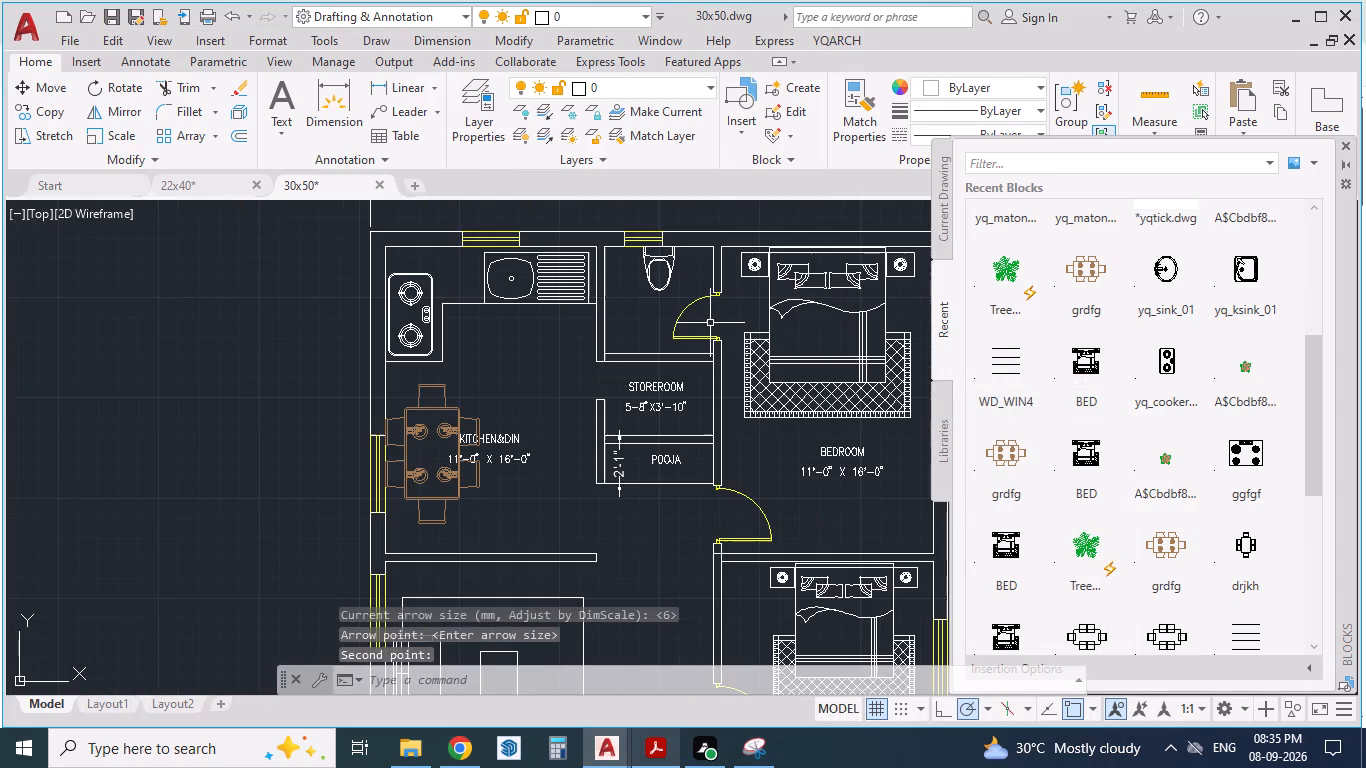
{"action": "scroll", "coordinate": [566, 353], "scroll_direction": "down", "scroll_amount": 1}
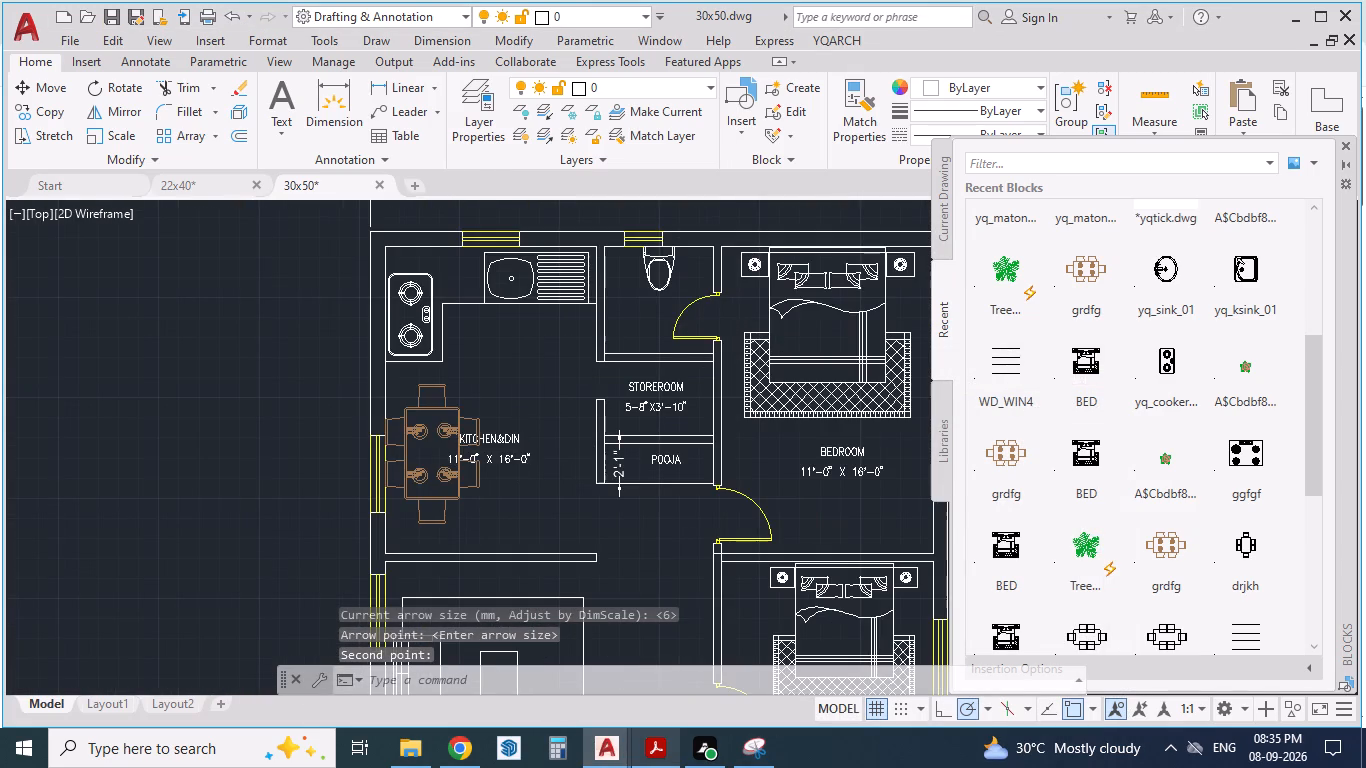
{"action": "scroll", "coordinate": [575, 358], "scroll_direction": "down", "scroll_amount": 1}
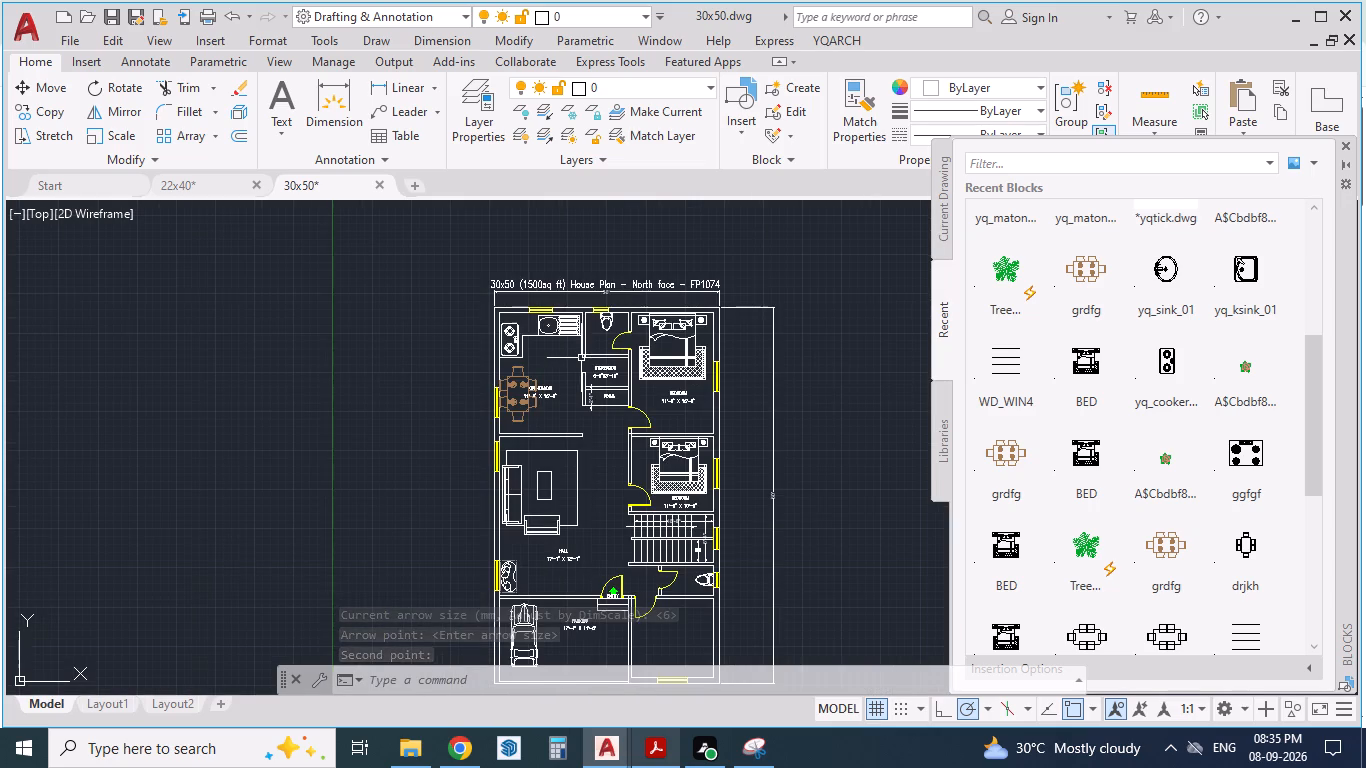
Copy the HALL label and paste it into the toilet next to the staircase.
{"action": "scroll", "coordinate": [584, 598], "scroll_direction": "up", "scroll_amount": 2}
{"action": "left_click", "coordinate": [543, 505]}
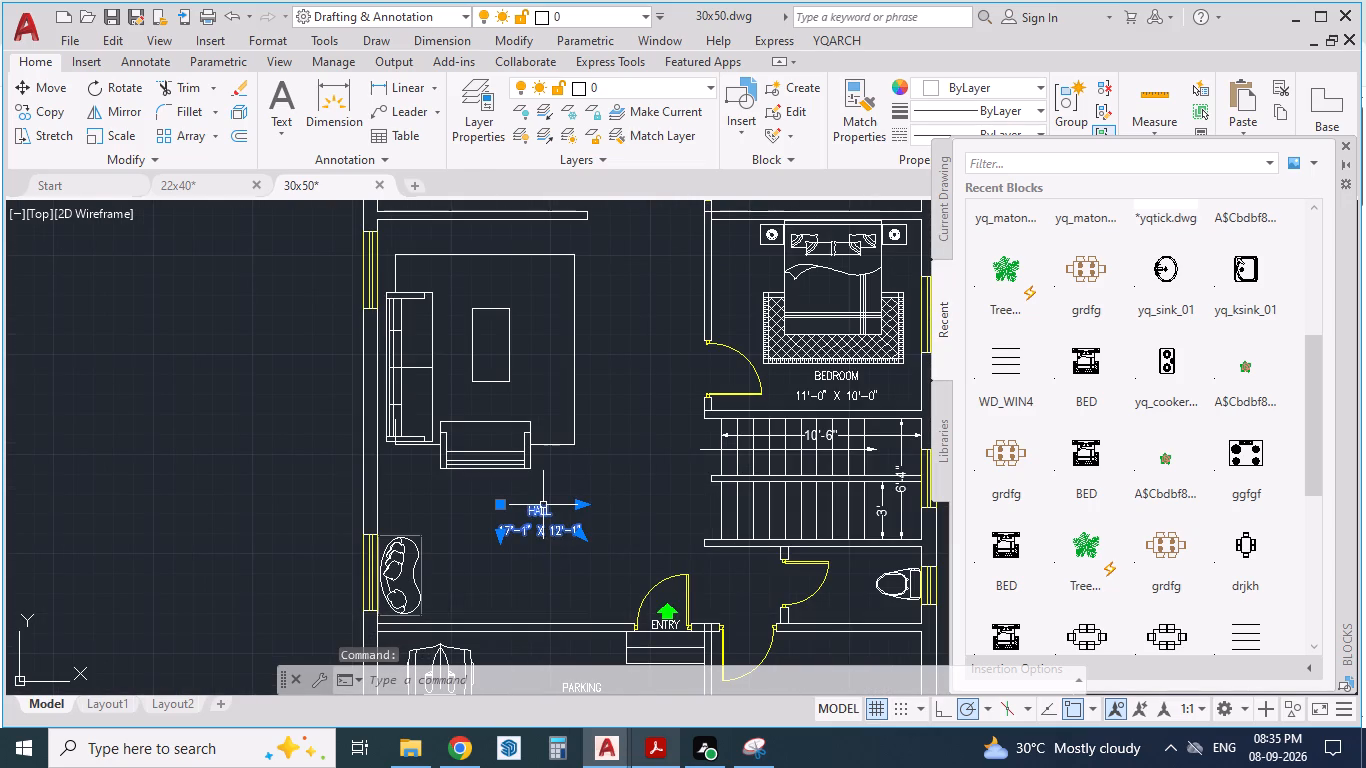
{"action": "key", "text": "ctrl+c"}
{"action": "scroll", "coordinate": [567, 461], "scroll_direction": "down", "scroll_amount": 2}
{"action": "scroll", "coordinate": [679, 533], "scroll_direction": "up", "scroll_amount": 3}
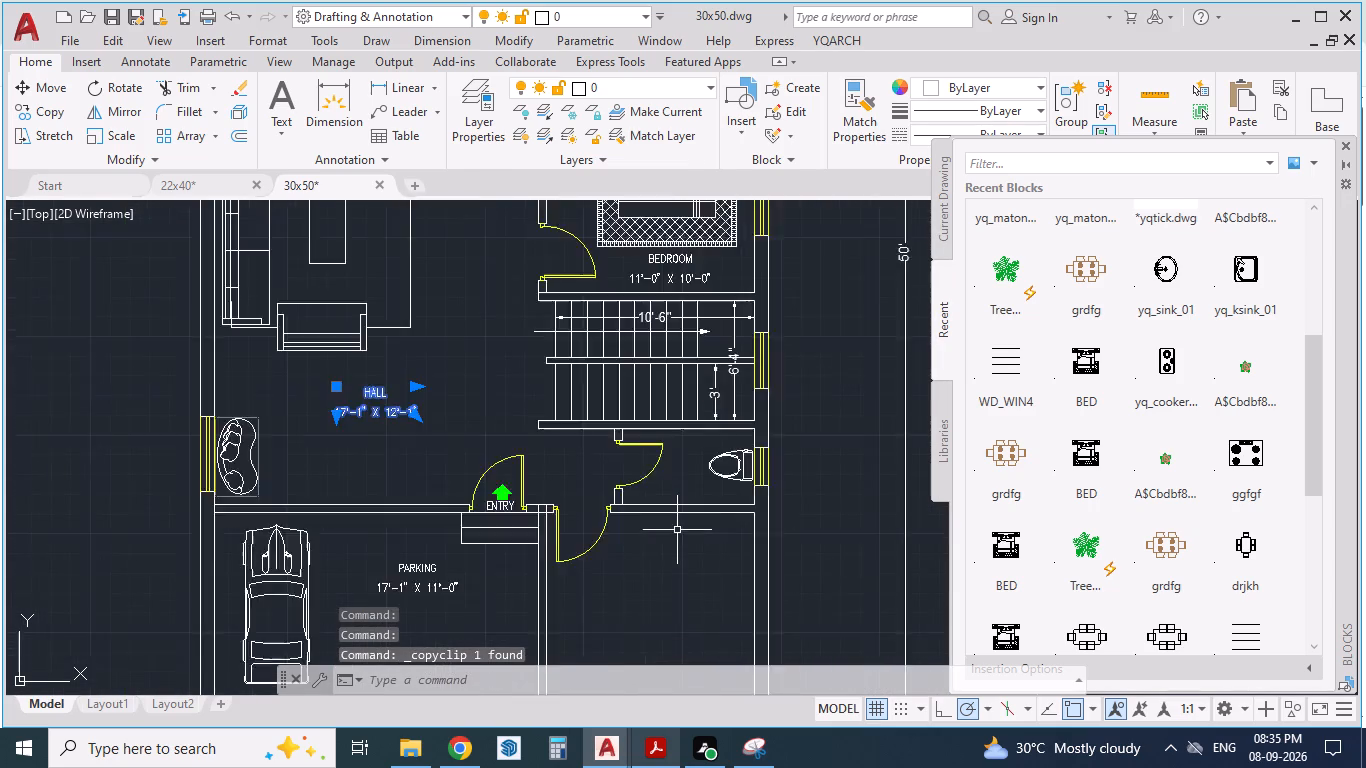
{"action": "key", "text": "ctrl+v"}
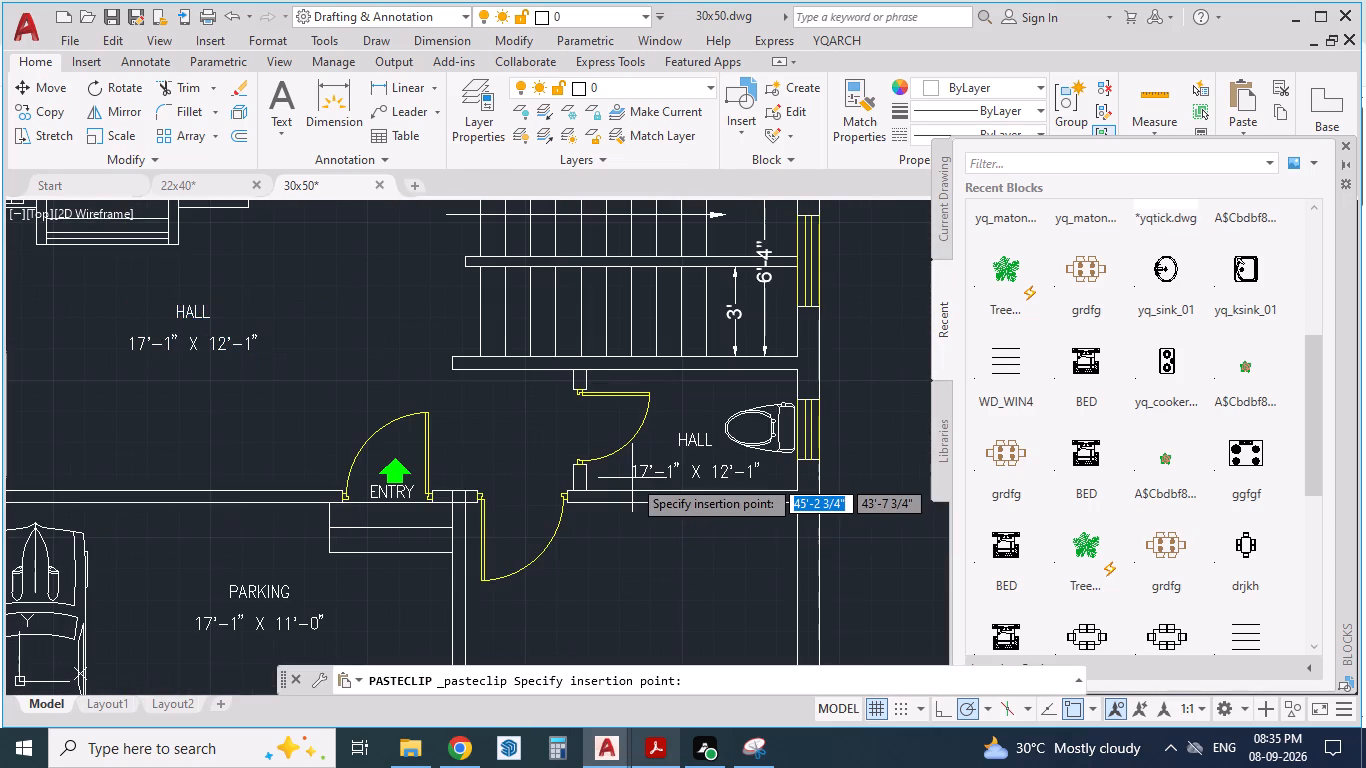
{"action": "left_click", "coordinate": [626, 478]}
Change the room name in the label pasted beside the staircase from HALL to TOILET.
{"action": "triple_click", "coordinate": [685, 447]}
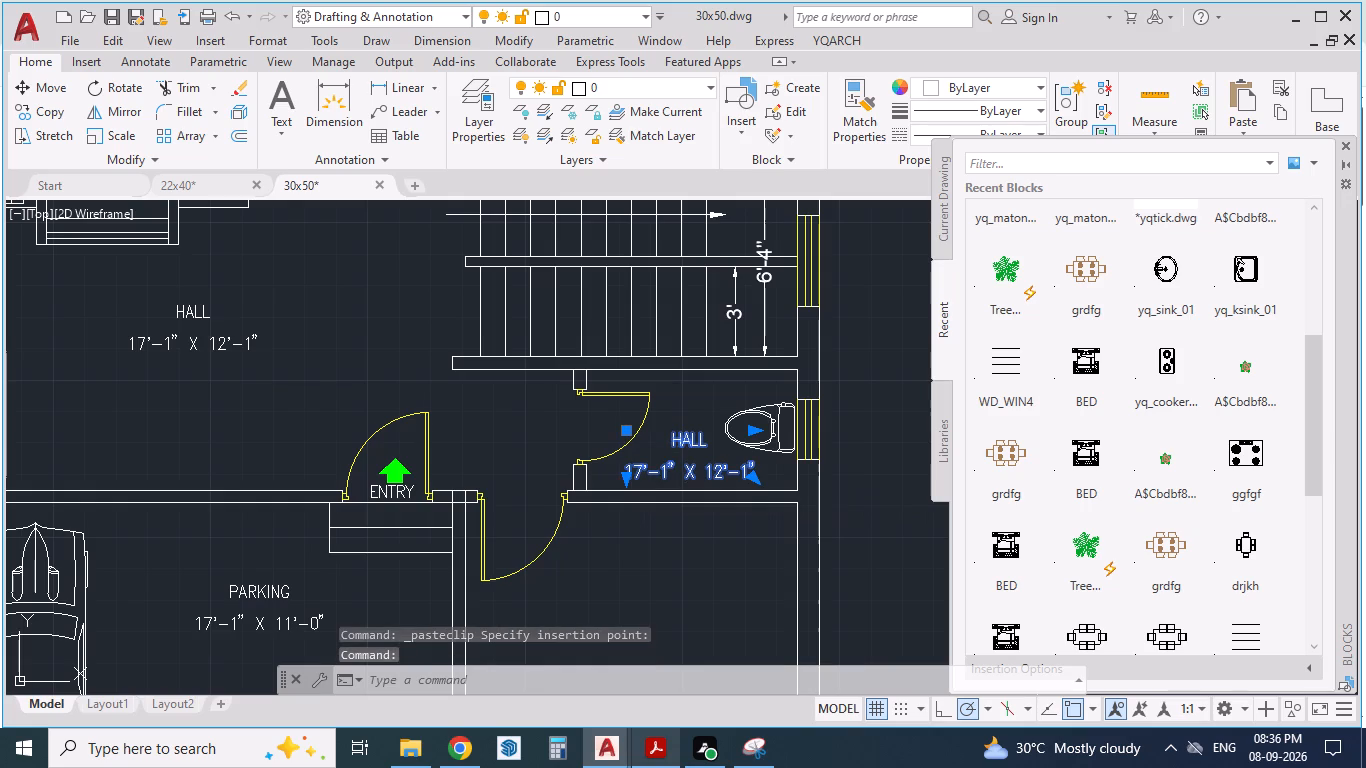
{"action": "left_click_drag", "start_coordinate": [705, 440], "coordinate": [550, 427]}
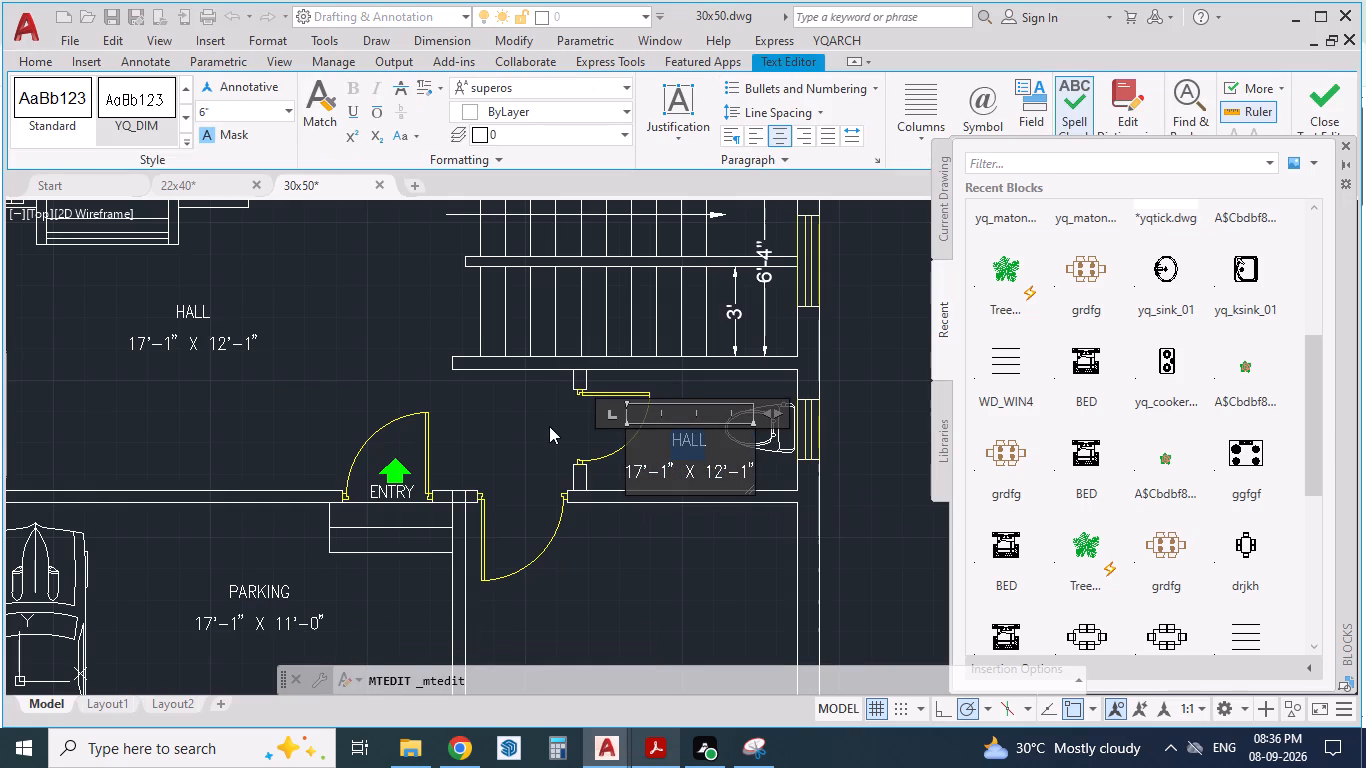
{"action": "type", "text": "TOILET"}
Check the common toilet's size in the reference PDF and set the TOILET label's dimensions to 7'-0" X 4'-0".
{"action": "left_click", "coordinate": [652, 754]}
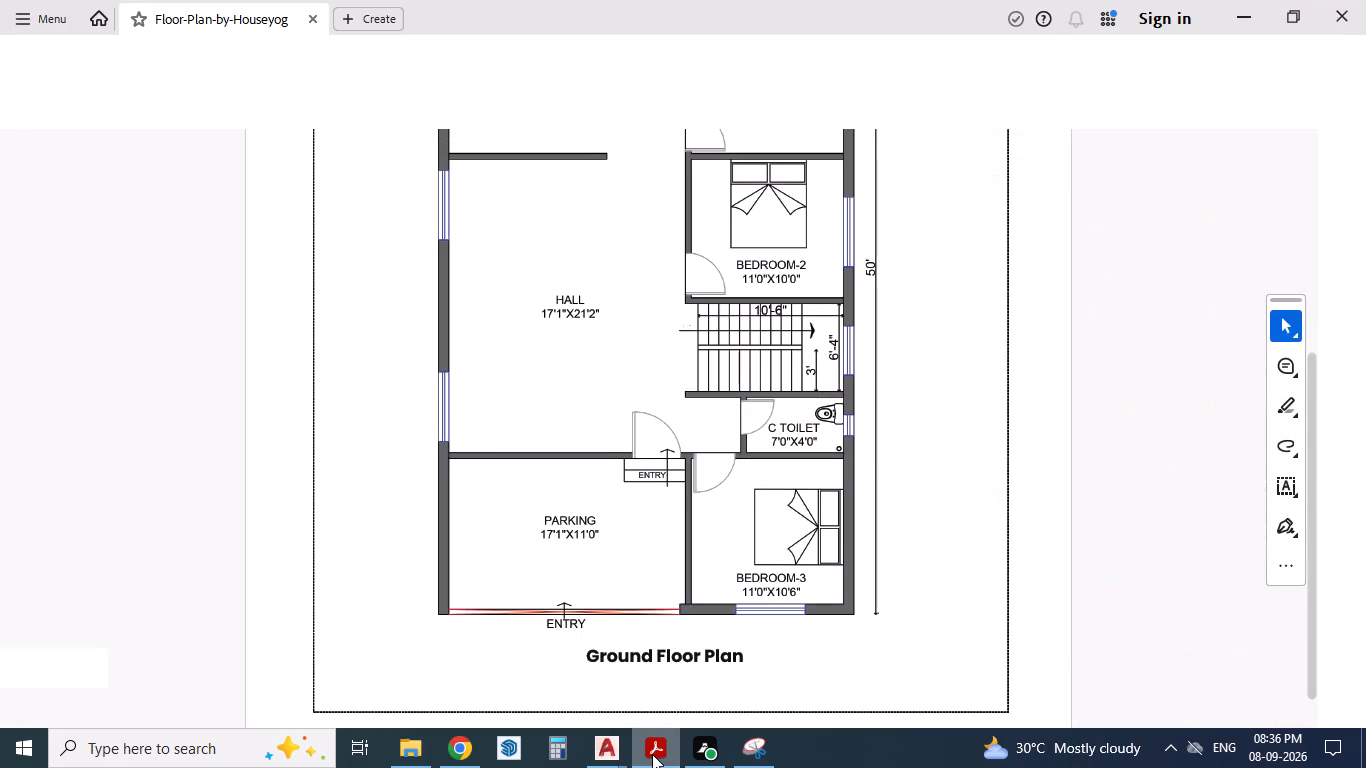
{"action": "left_click", "coordinate": [652, 754]}
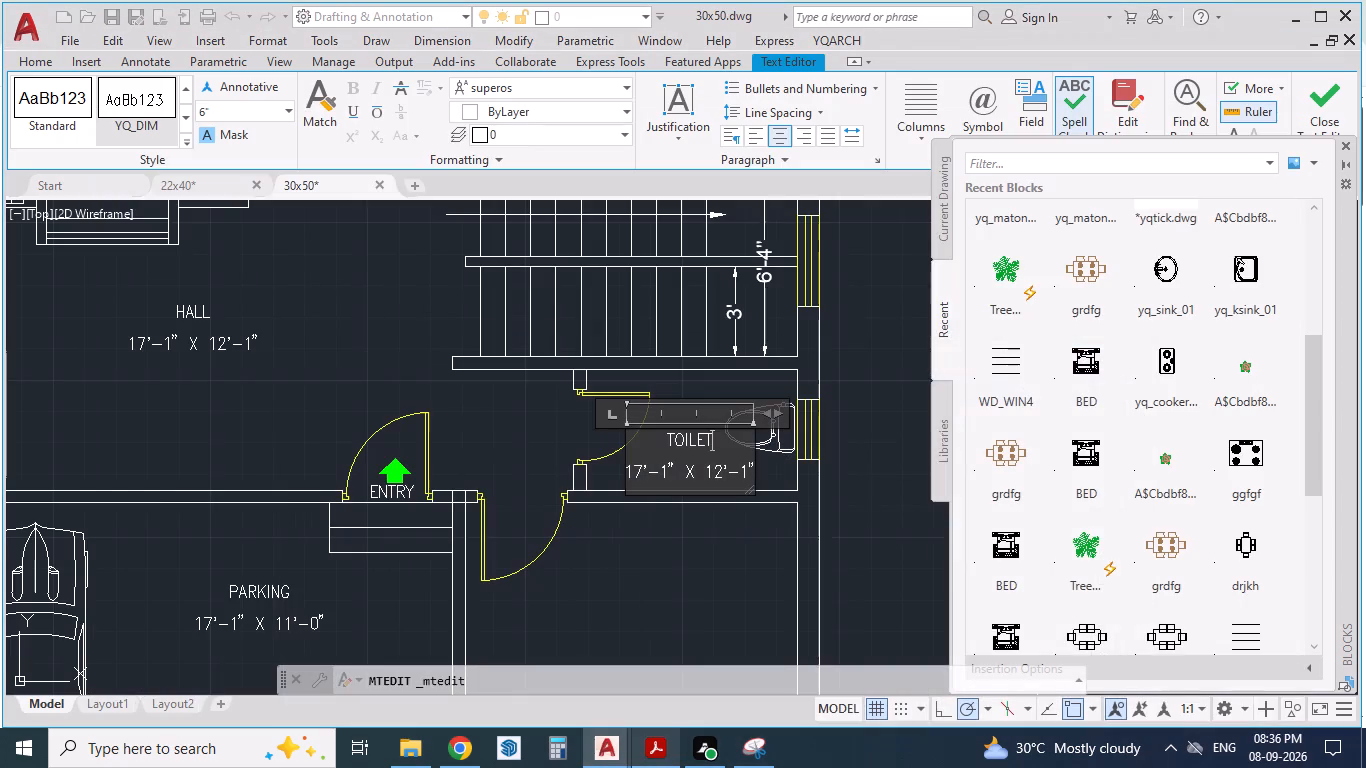
{"action": "left_click", "coordinate": [644, 468]}
{"action": "key", "text": "BackSpace"}
{"action": "key", "text": "BackSpace"}
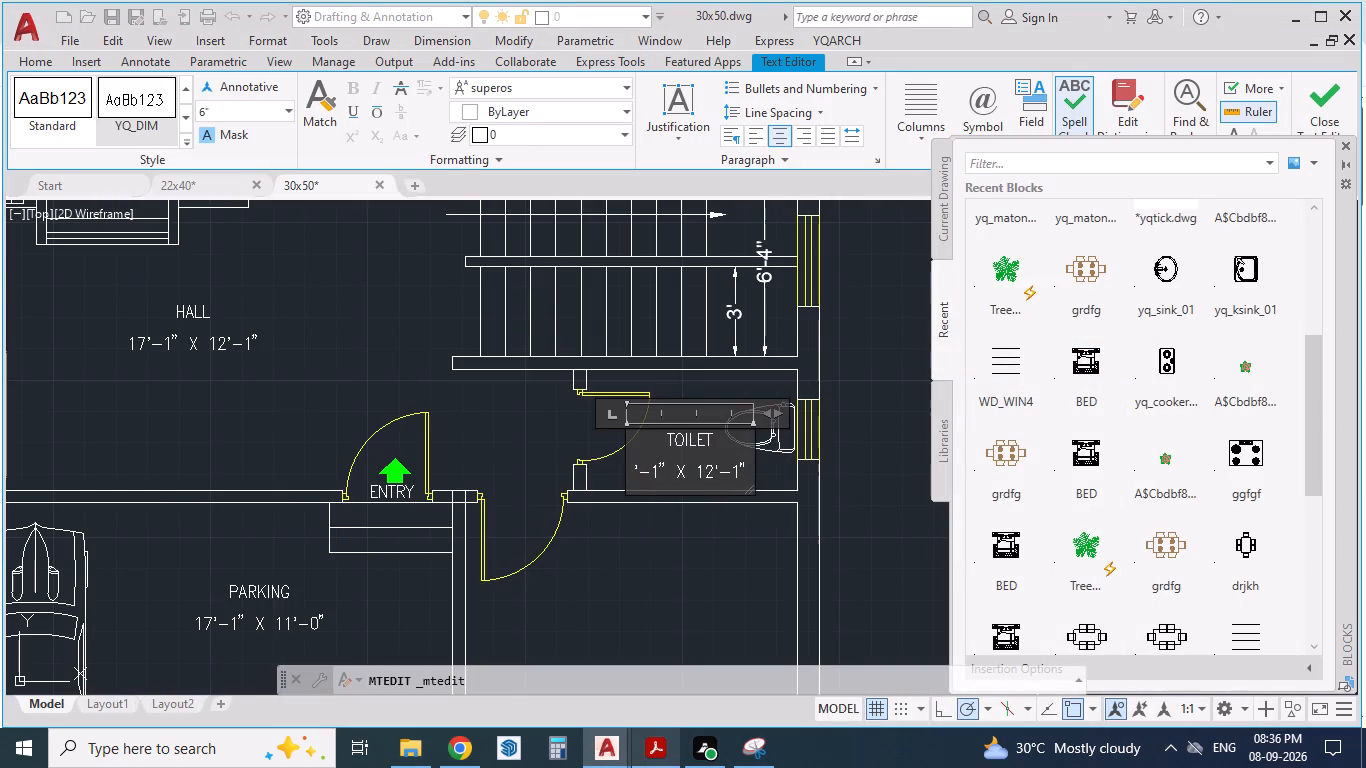
{"action": "key", "text": "7"}
{"action": "left_click", "coordinate": [660, 472]}
{"action": "key", "text": "BackSpace"}
{"action": "key", "text": "0"}
{"action": "left_click", "coordinate": [716, 471]}
{"action": "key", "text": "BackSpace"}
{"action": "key", "text": "BackSpace"}
{"action": "key", "text": "4"}
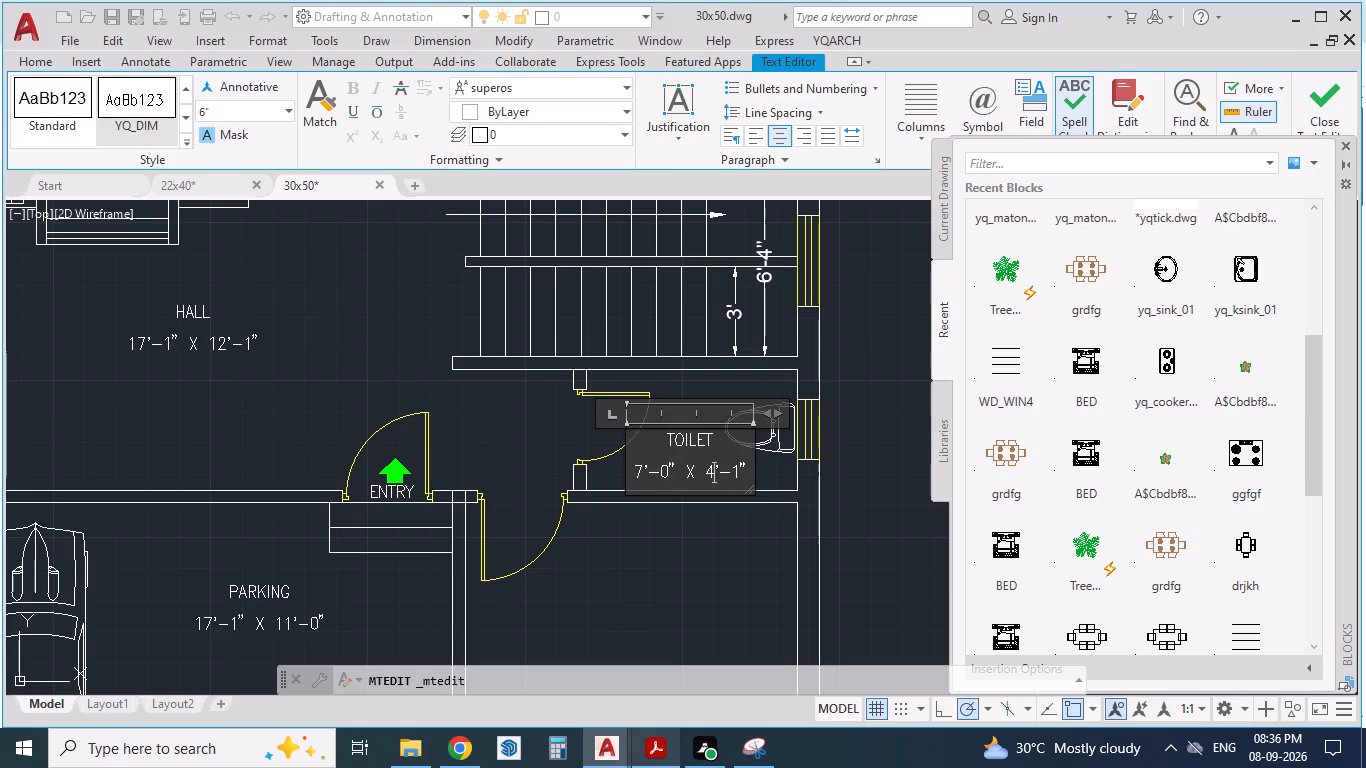
{"action": "left_click", "coordinate": [738, 472]}
{"action": "key", "text": "BackSpace"}
{"action": "key", "text": "0"}
{"action": "left_click", "coordinate": [720, 554]}
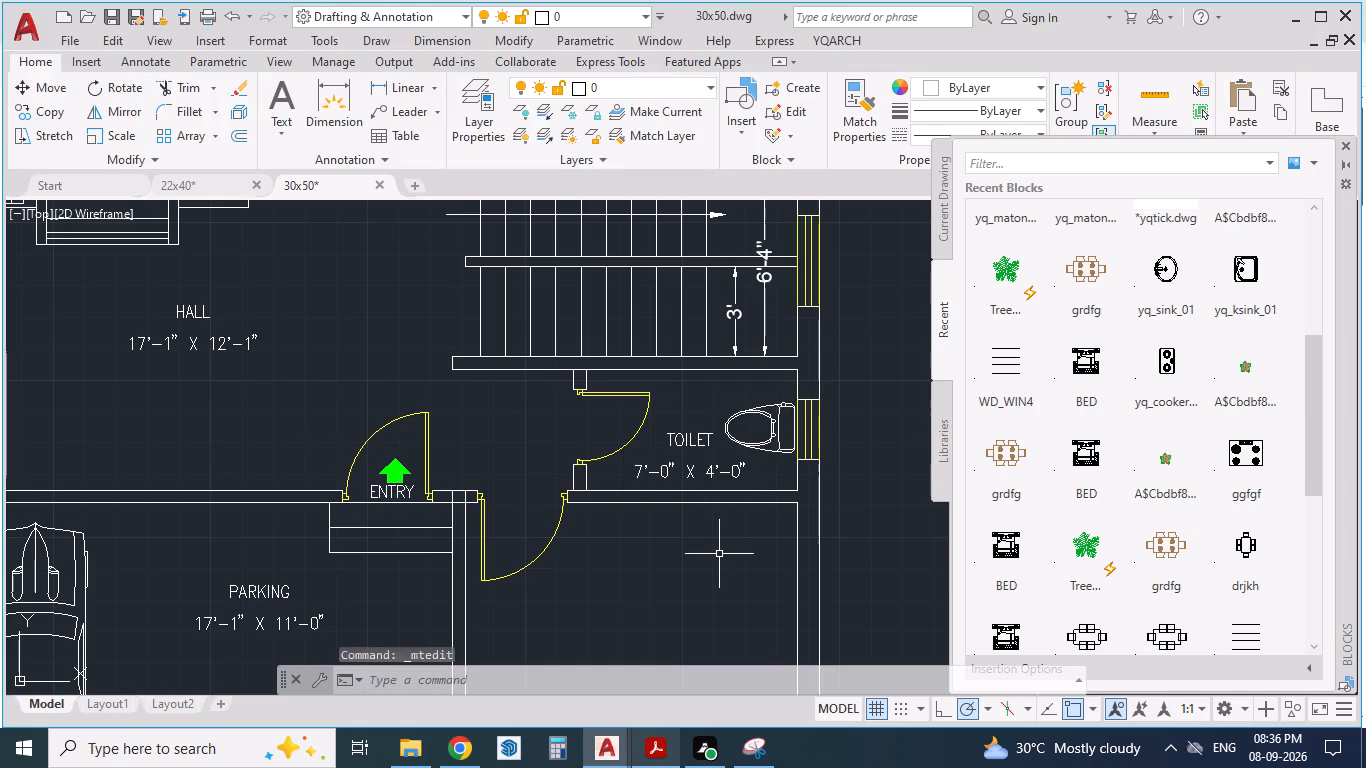
Check the reference PDF for the bedroom beside the parking and insert the BED block into that room.
{"action": "scroll", "coordinate": [719, 554], "scroll_direction": "down", "scroll_amount": 2}
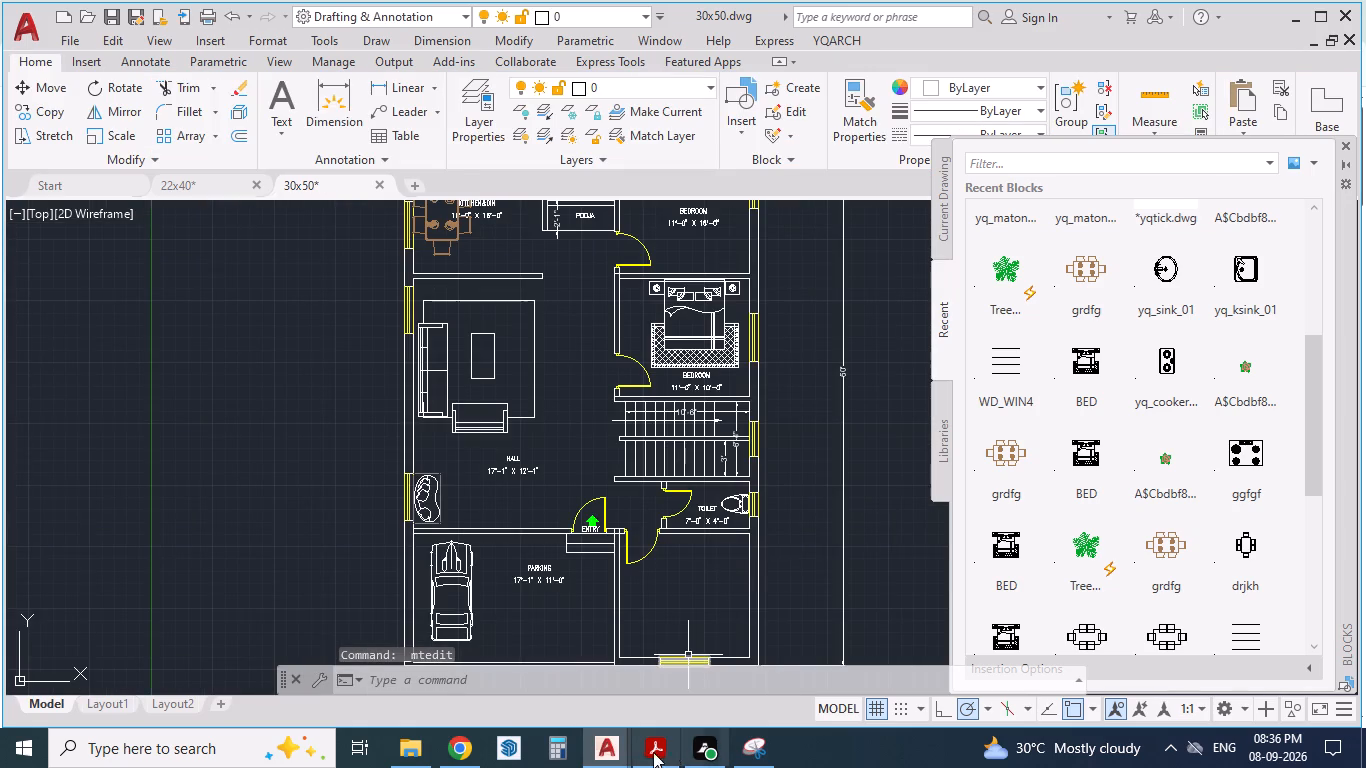
{"action": "left_click", "coordinate": [652, 750]}
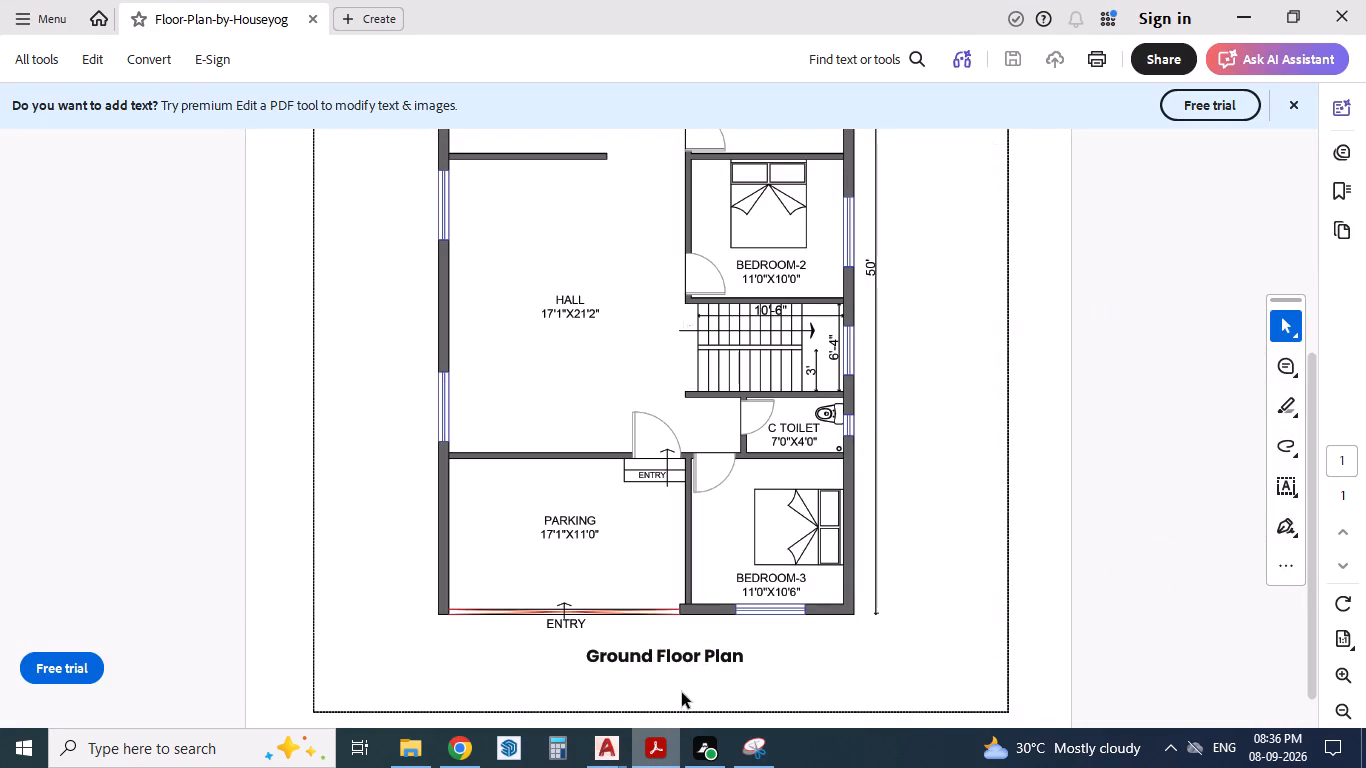
{"action": "left_click", "coordinate": [659, 738]}
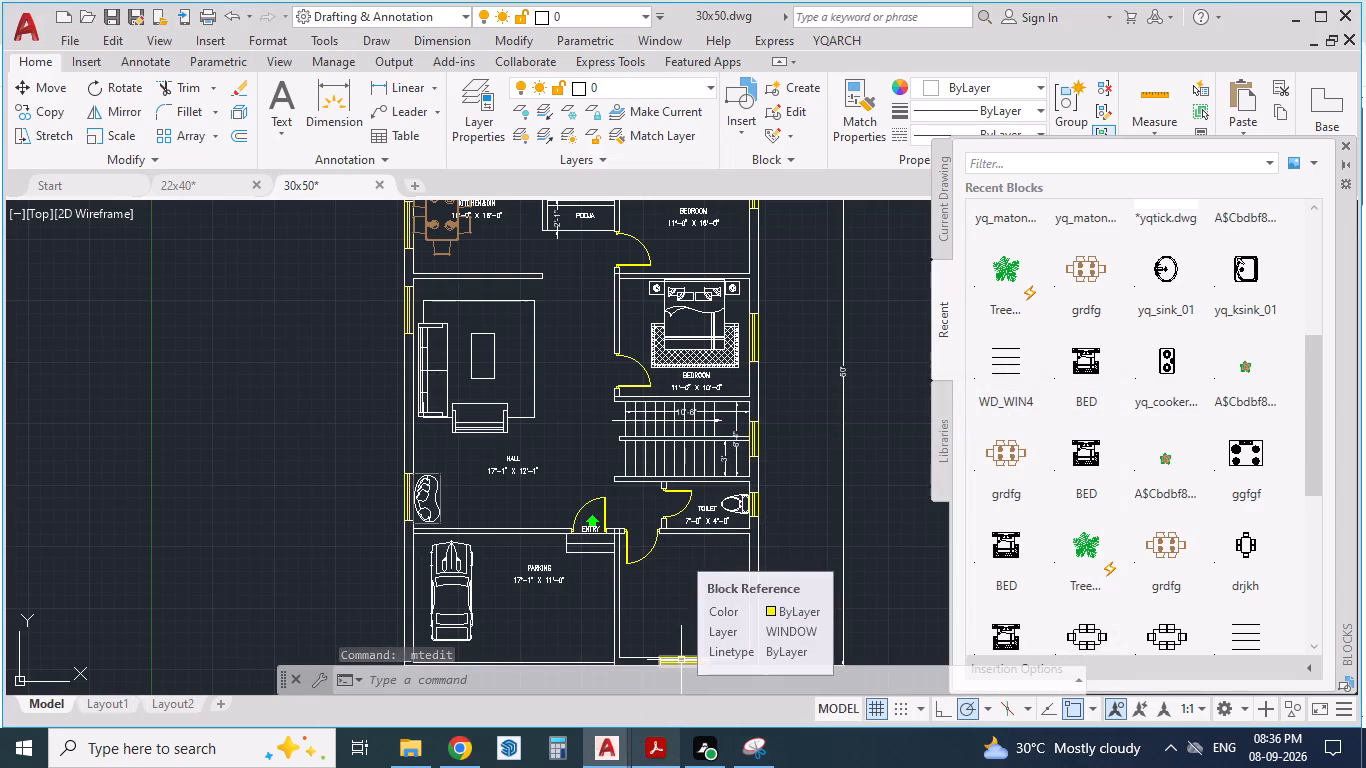
{"action": "left_click", "coordinate": [663, 746]}
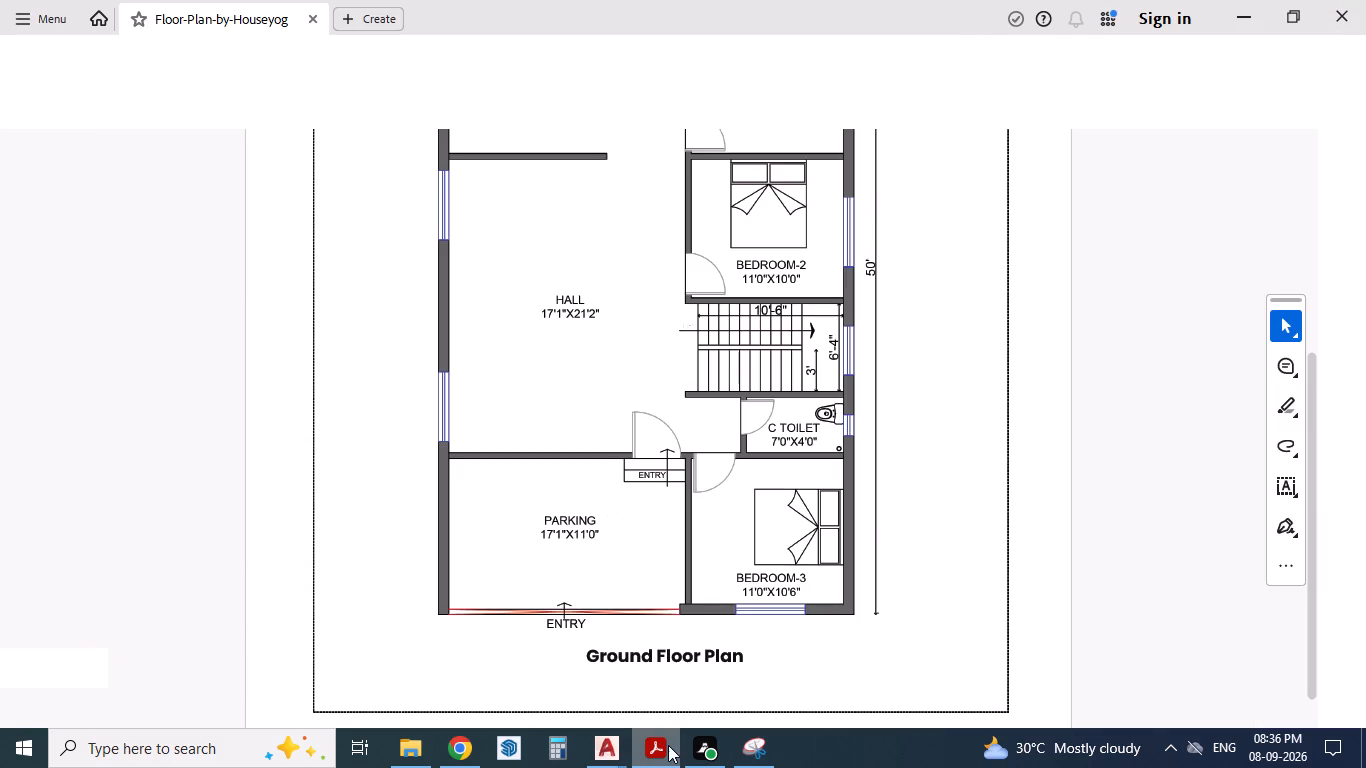
{"action": "left_click", "coordinate": [665, 750]}
{"action": "scroll", "coordinate": [1098, 369], "scroll_direction": "up", "scroll_amount": 12}
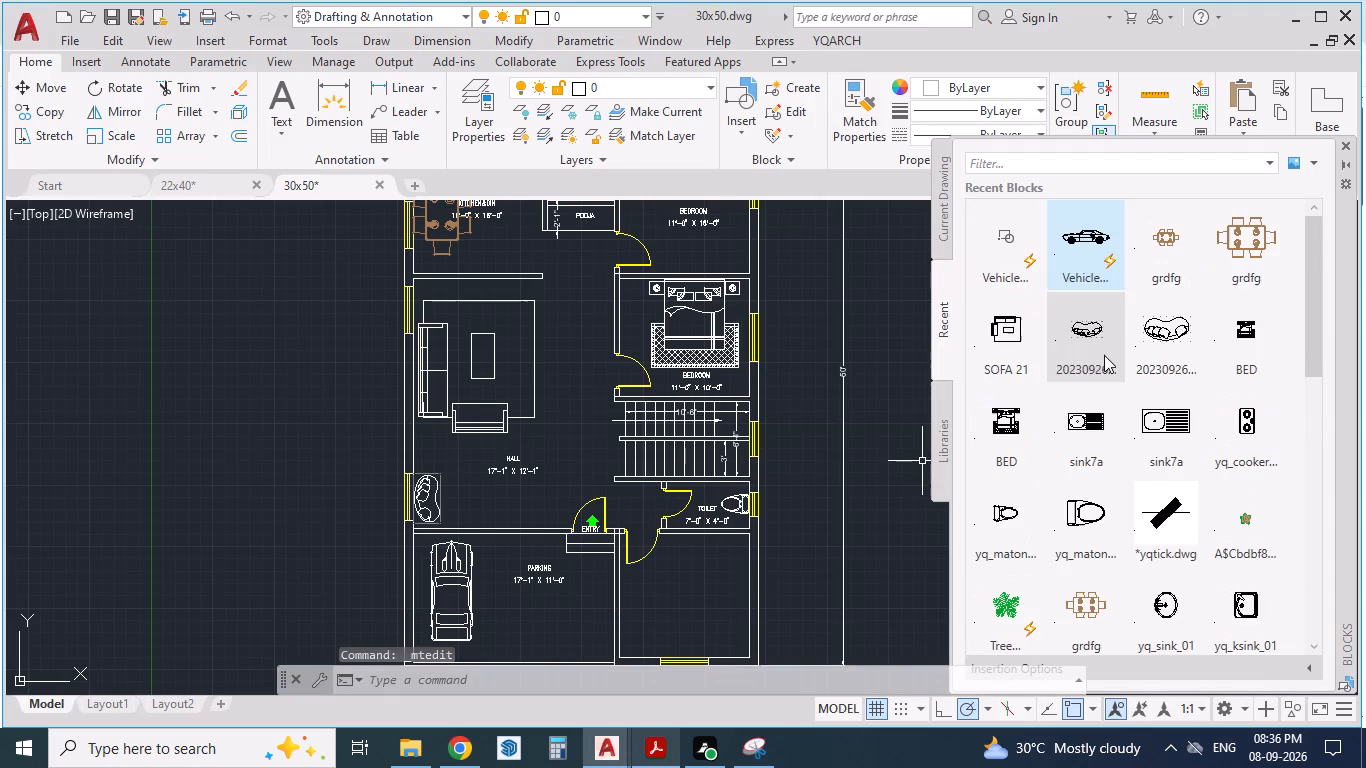
{"action": "scroll", "coordinate": [1104, 355], "scroll_direction": "up", "scroll_amount": 8}
{"action": "left_click_drag", "start_coordinate": [1252, 326], "coordinate": [698, 594]}
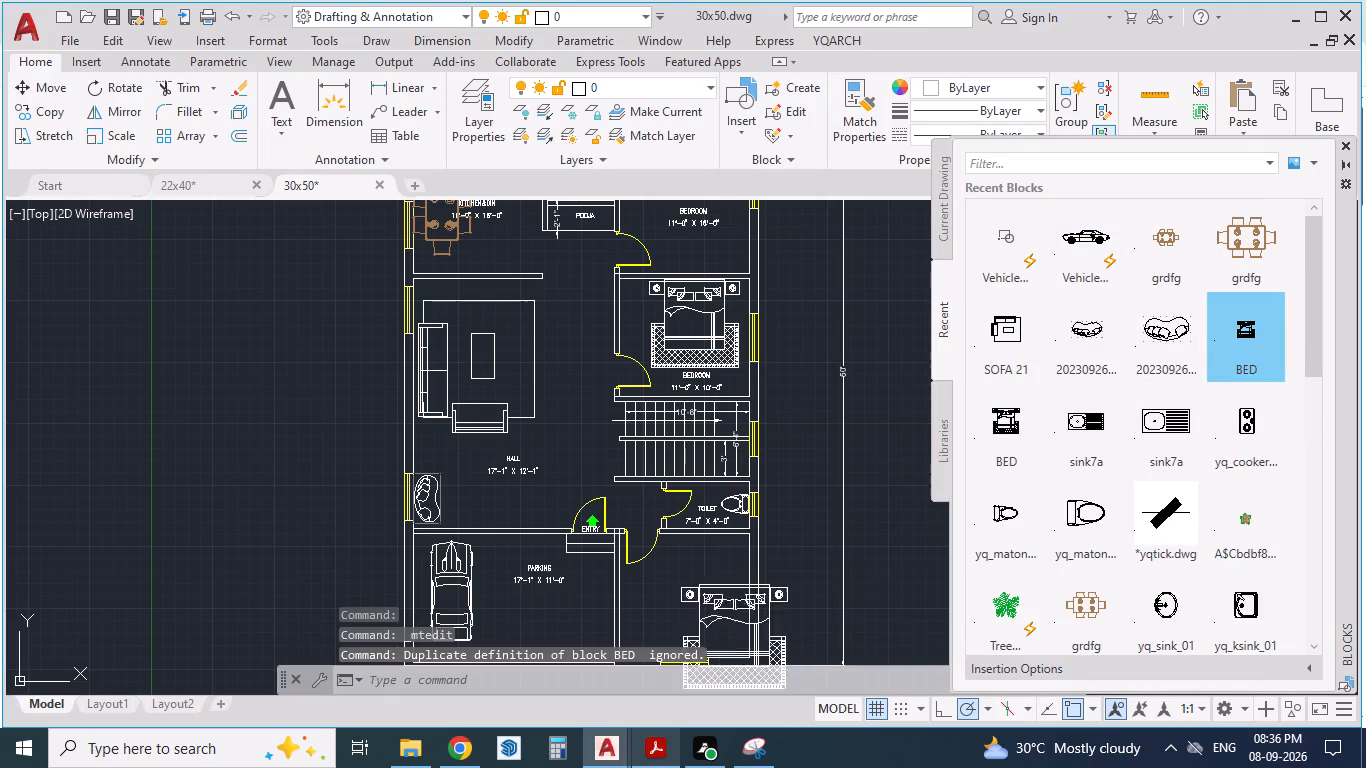
{"action": "left_click_drag", "start_coordinate": [698, 594], "coordinate": [677, 557]}
{"action": "left_click", "coordinate": [677, 551]}
{"action": "scroll", "coordinate": [682, 496], "scroll_direction": "down", "scroll_amount": 1}
{"action": "scroll", "coordinate": [696, 574], "scroll_direction": "up", "scroll_amount": 1}
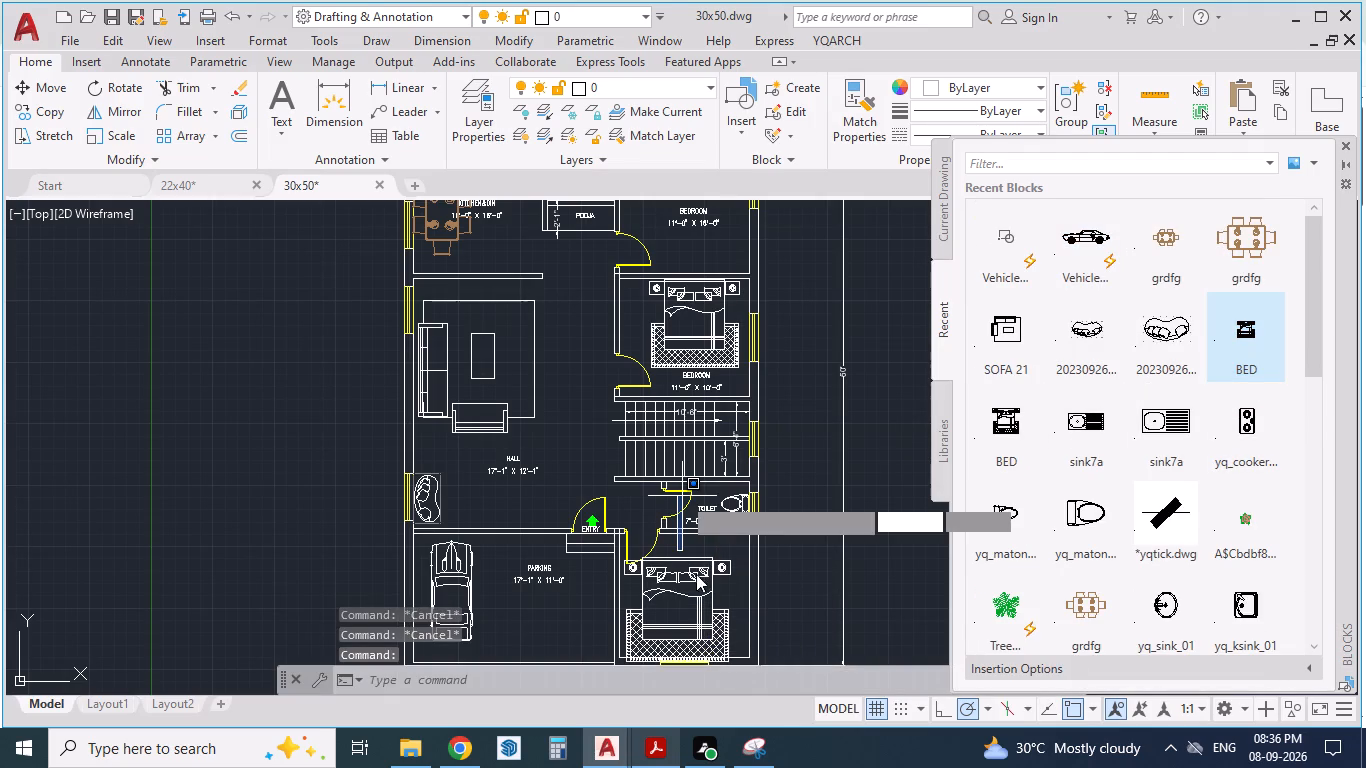
{"action": "scroll", "coordinate": [650, 433], "scroll_direction": "down", "scroll_amount": 2}
{"action": "scroll", "coordinate": [680, 492], "scroll_direction": "up", "scroll_amount": 3}
{"action": "left_click", "coordinate": [618, 468]}
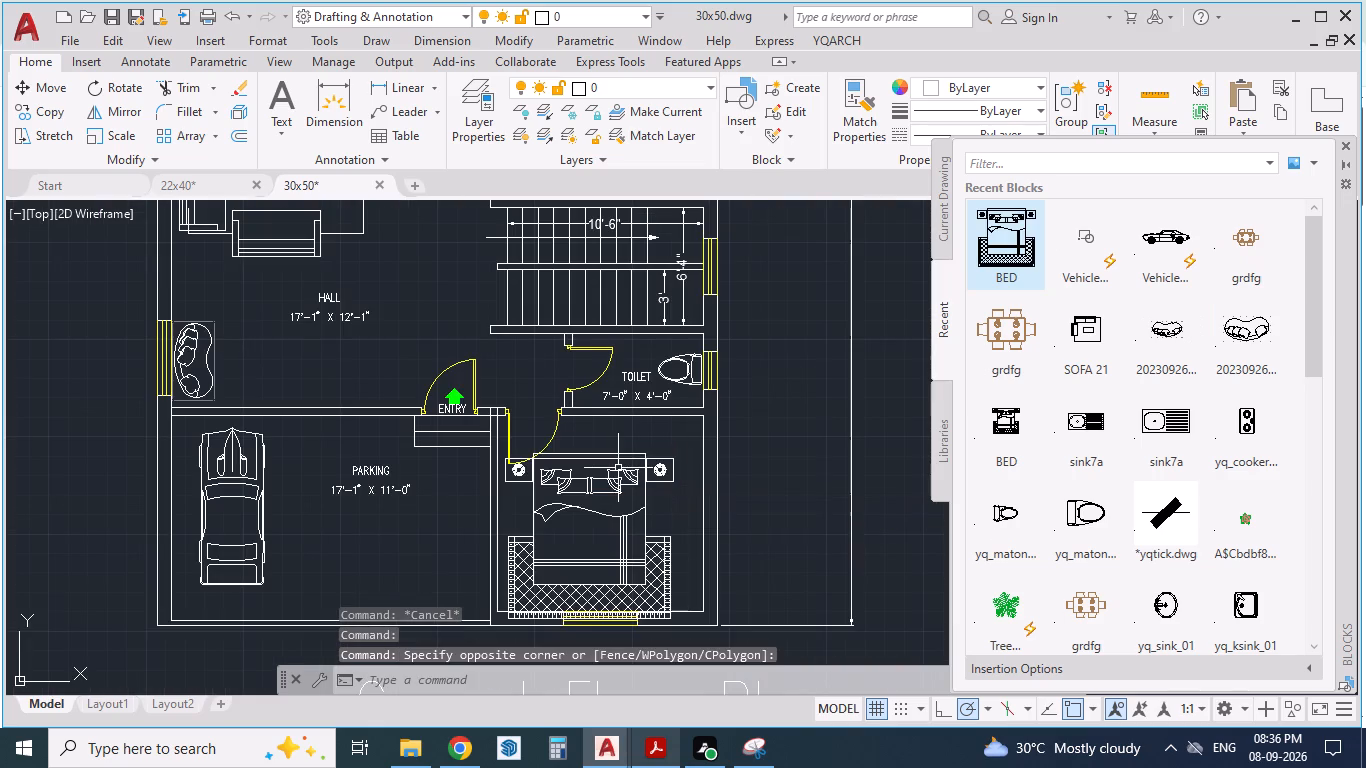
{"action": "key", "text": "Escape"}
{"action": "key", "text": "Escape"}
Rotate the new bed a quarter turn clockwise so its headboard faces the outer side wall.
{"action": "left_click", "coordinate": [657, 444]}
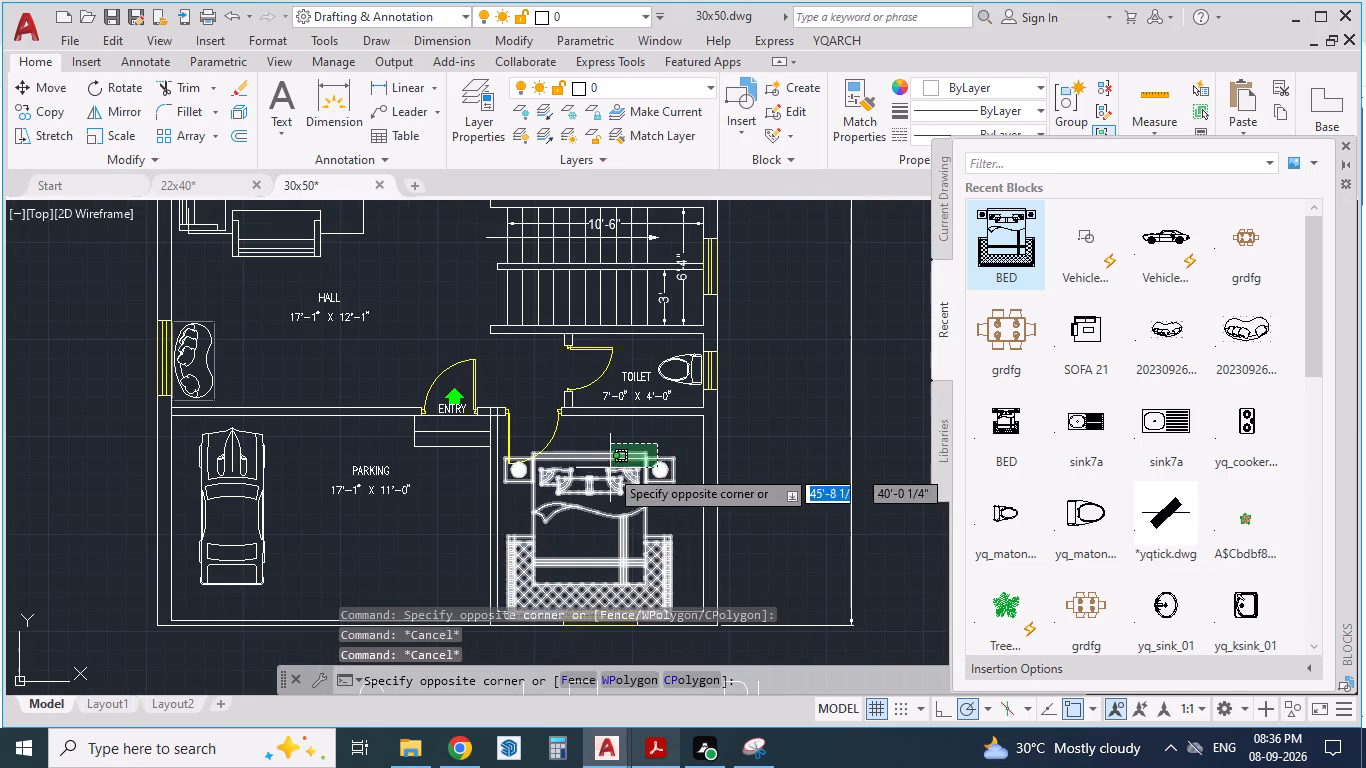
{"action": "left_click", "coordinate": [608, 469]}
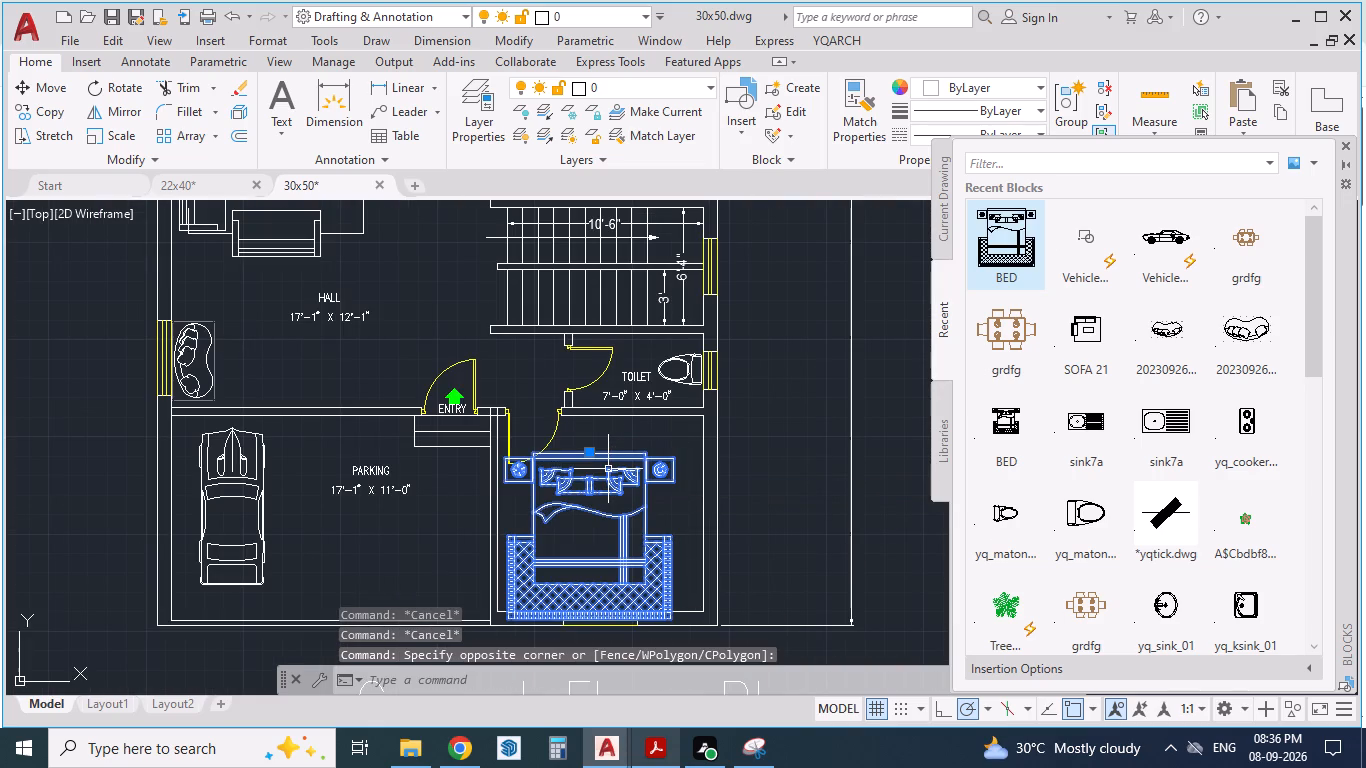
{"action": "type", "text": "RO"}
{"action": "key", "text": "Return"}
{"action": "left_click", "coordinate": [608, 469]}
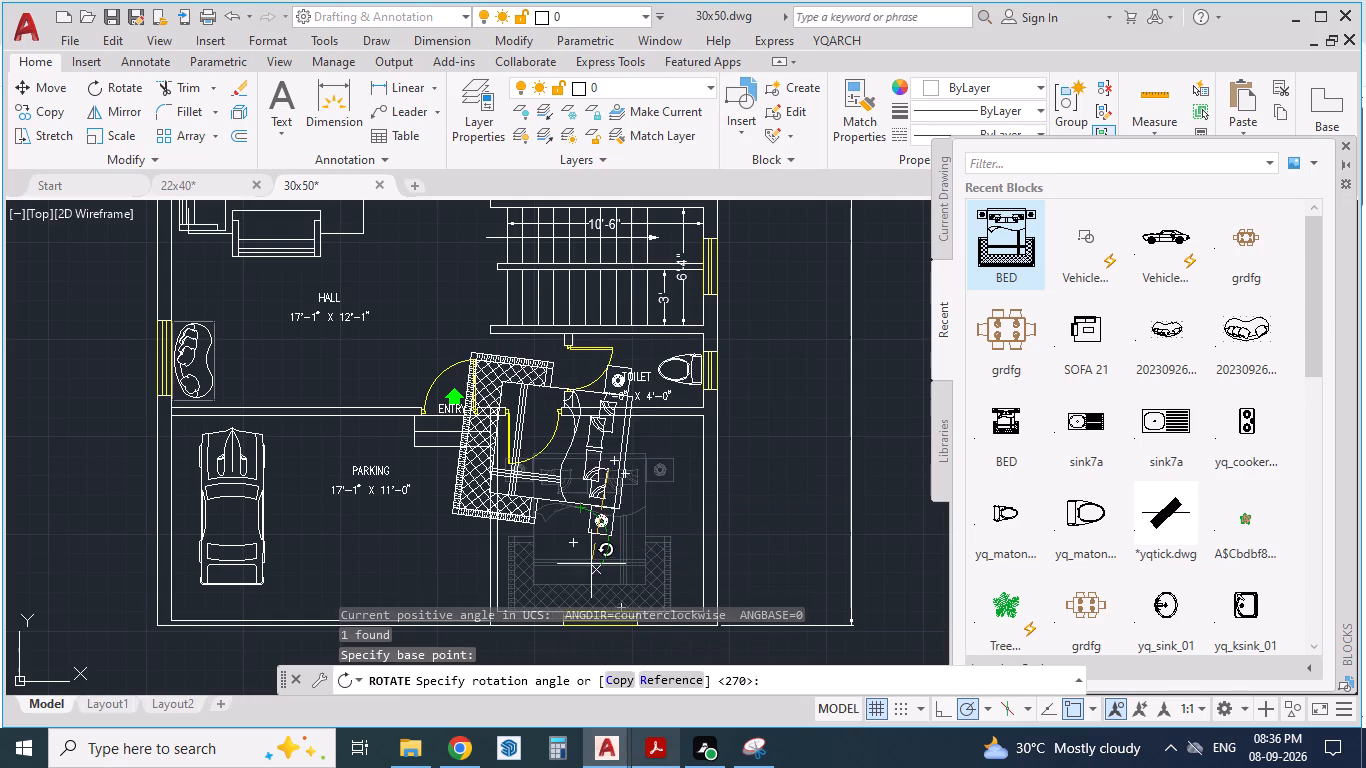
{"action": "left_click", "coordinate": [603, 565]}
{"action": "left_click", "coordinate": [606, 510]}
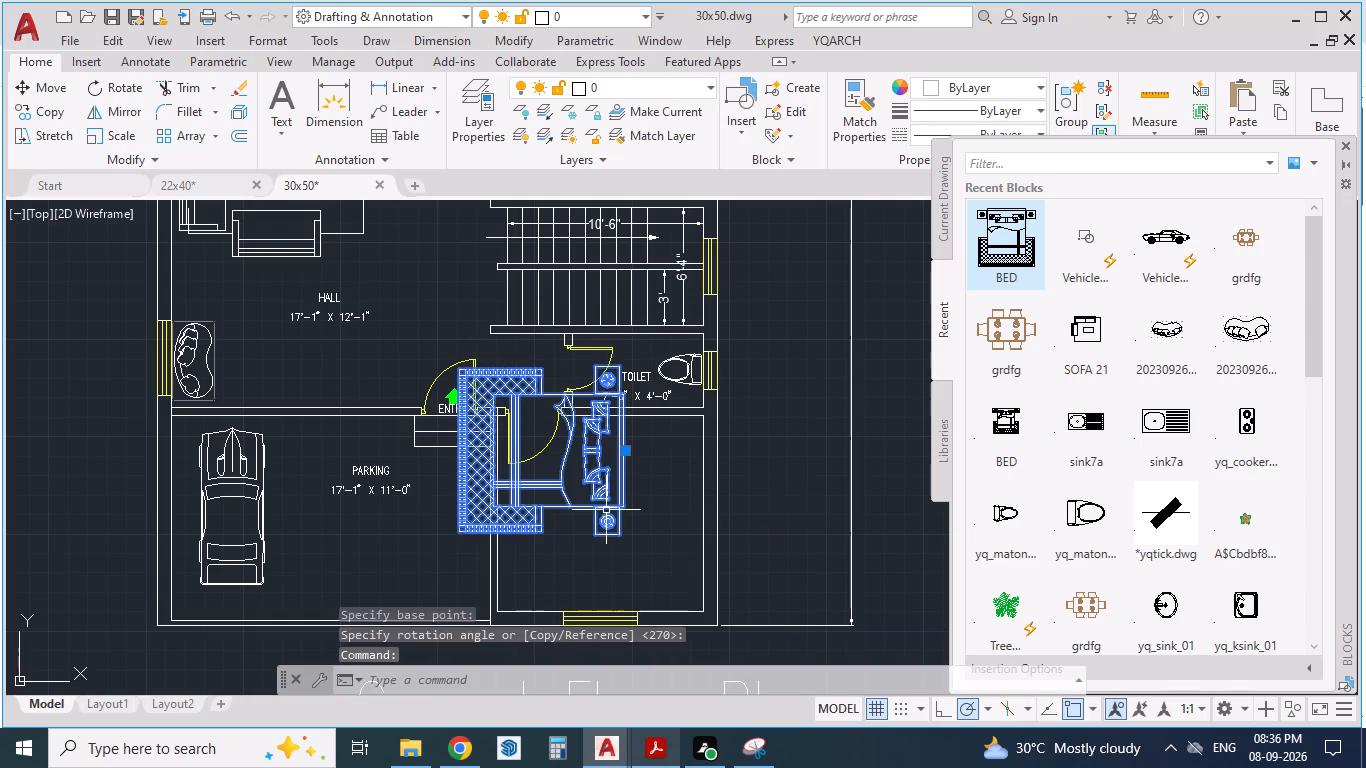
Cut the rotated bed and paste it inside the bedroom beside the parking, with its headboard near the outer wall.
{"action": "key", "text": "ctrl+x"}
{"action": "key", "text": "ctrl+v"}
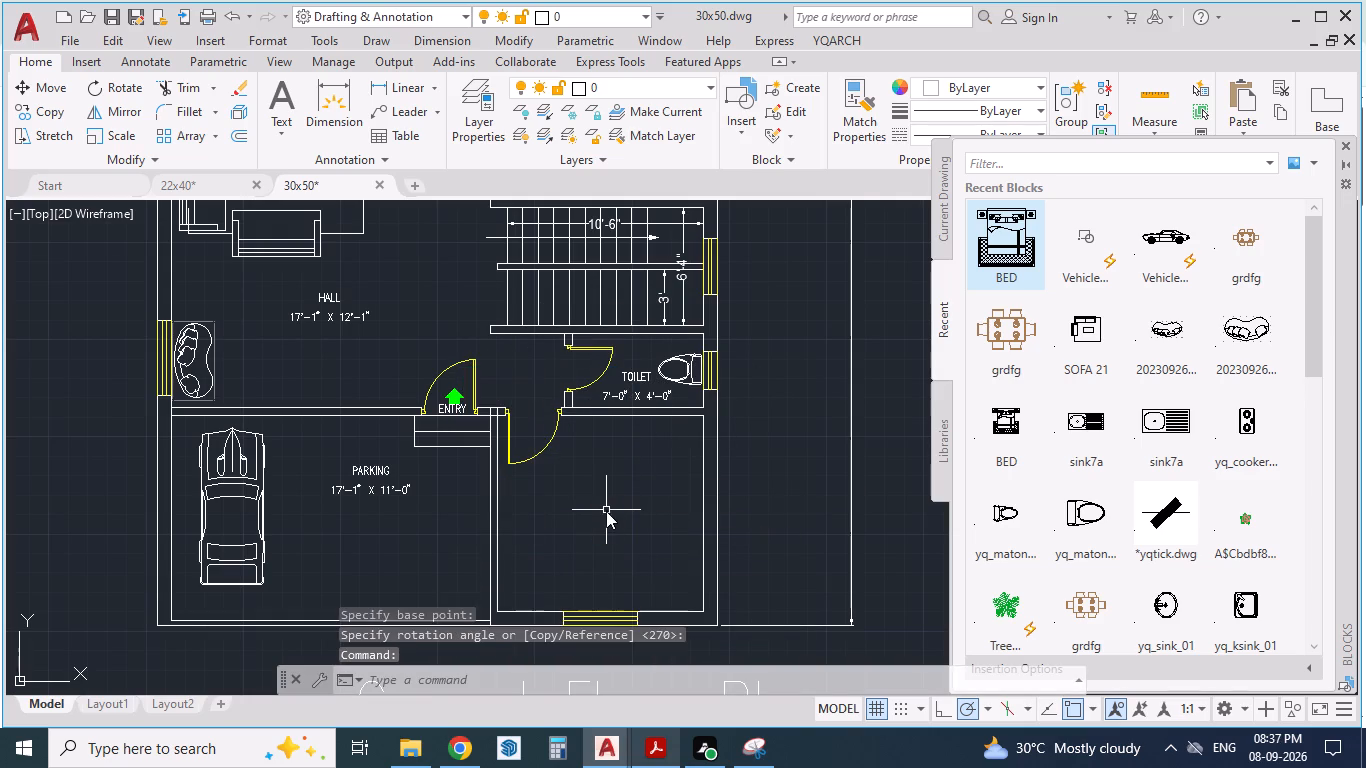
{"action": "left_click", "coordinate": [538, 609]}
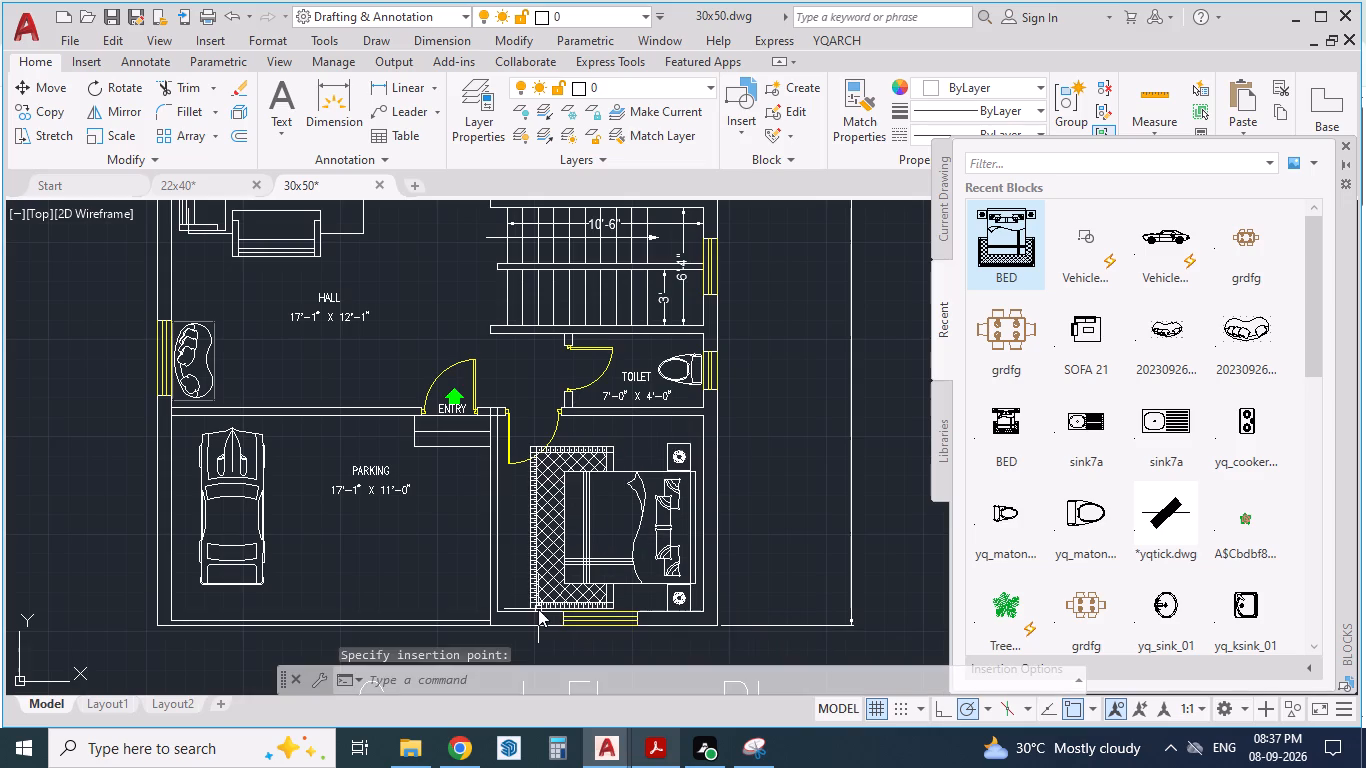
Scale the bed in the bedroom beside the parking down slightly.
{"action": "left_click", "coordinate": [533, 579]}
{"action": "type", "text": "SCA"}
{"action": "key", "text": "Return"}
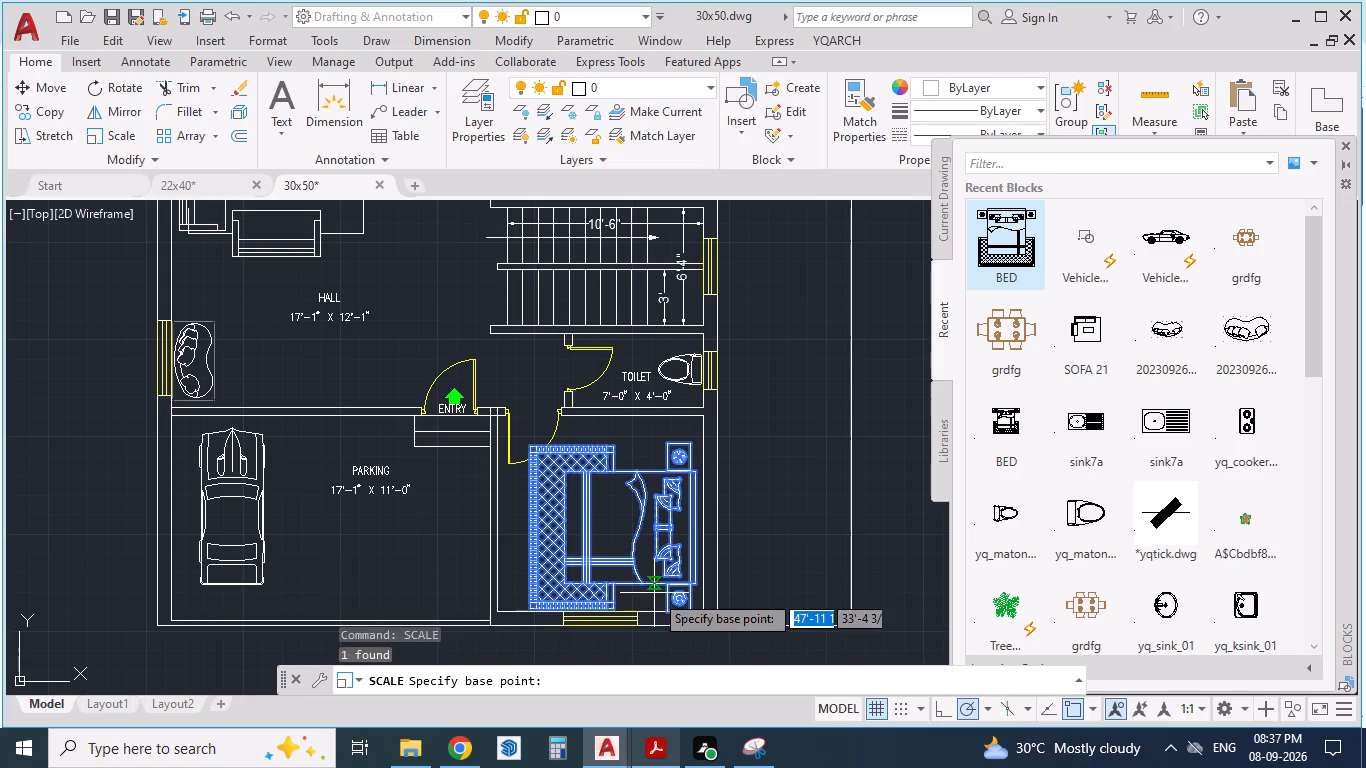
{"action": "left_click_drag", "start_coordinate": [682, 601], "coordinate": [651, 530]}
{"action": "left_click", "coordinate": [651, 530]}
Compare the whole drawing with the reference PDF, checking furniture and room labels around the toilet and the bedroom beside the parking.
{"action": "scroll", "coordinate": [697, 465], "scroll_direction": "down", "scroll_amount": 2}
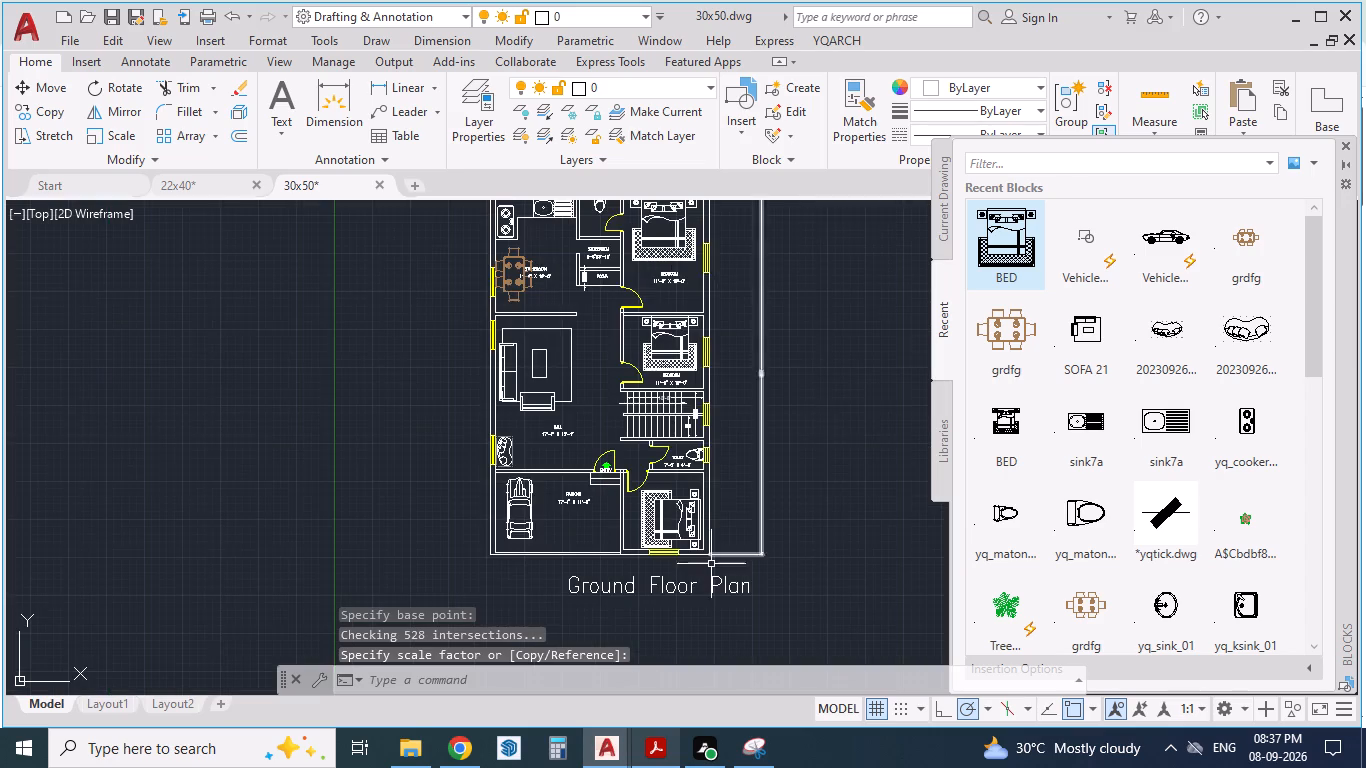
{"action": "scroll", "coordinate": [710, 589], "scroll_direction": "down", "scroll_amount": 1}
{"action": "left_click", "coordinate": [651, 755]}
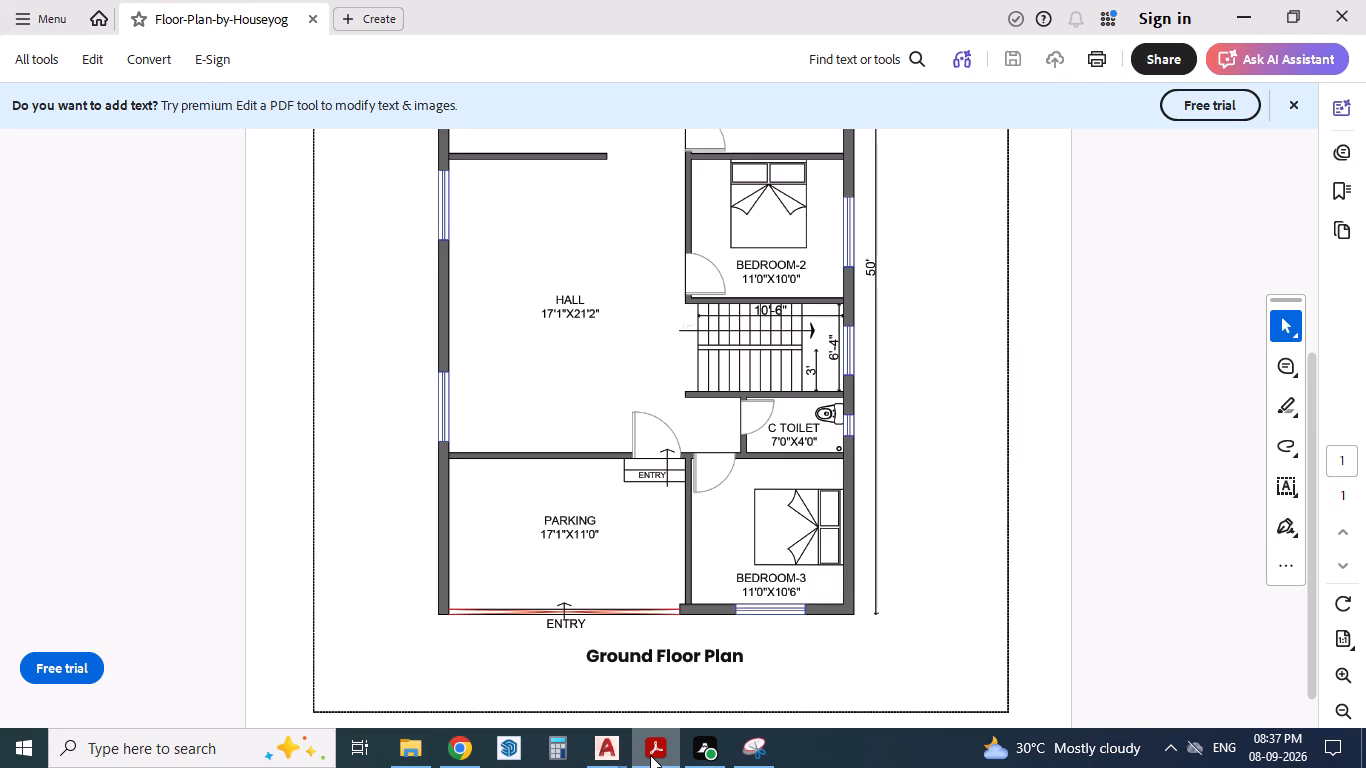
{"action": "left_click", "coordinate": [650, 755]}
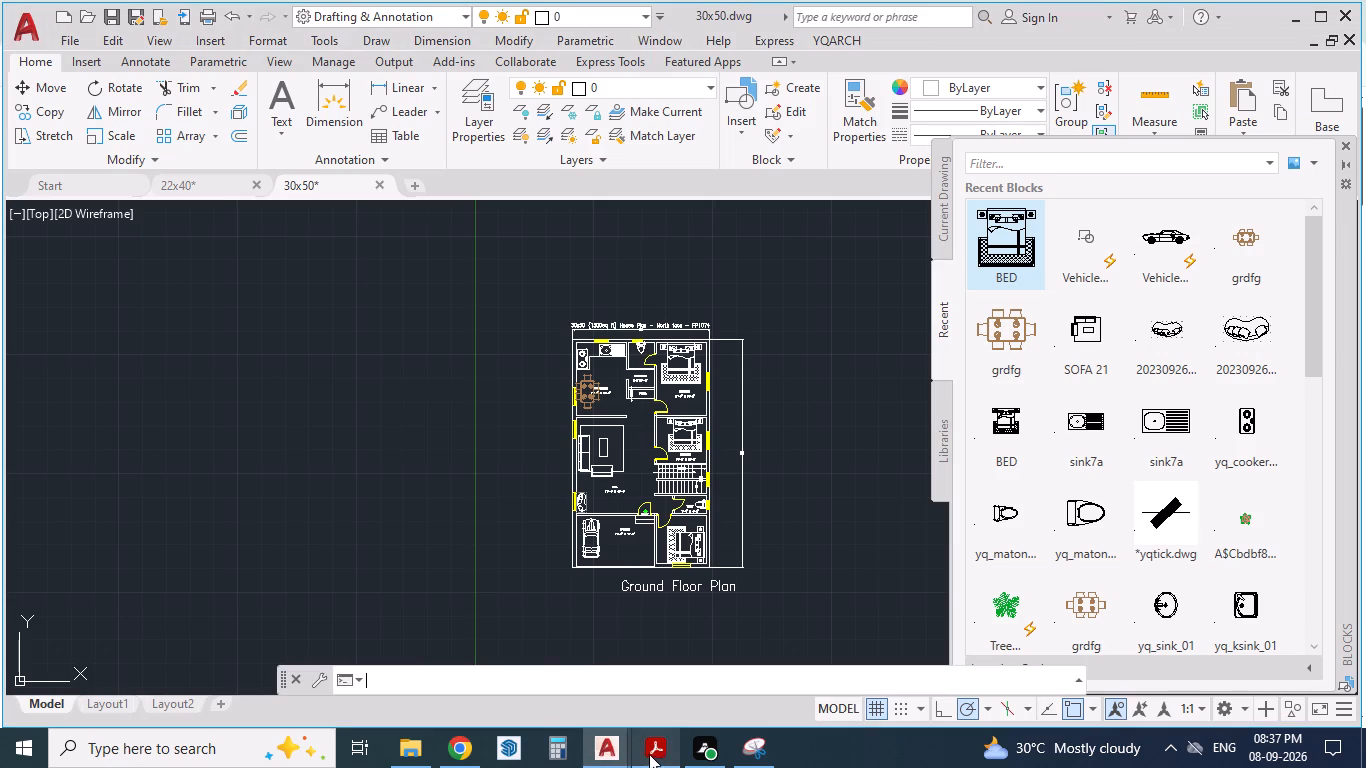
{"action": "scroll", "coordinate": [695, 490], "scroll_direction": "up", "scroll_amount": 1}
{"action": "scroll", "coordinate": [653, 576], "scroll_direction": "down", "scroll_amount": 1}
{"action": "scroll", "coordinate": [617, 466], "scroll_direction": "up", "scroll_amount": 1}
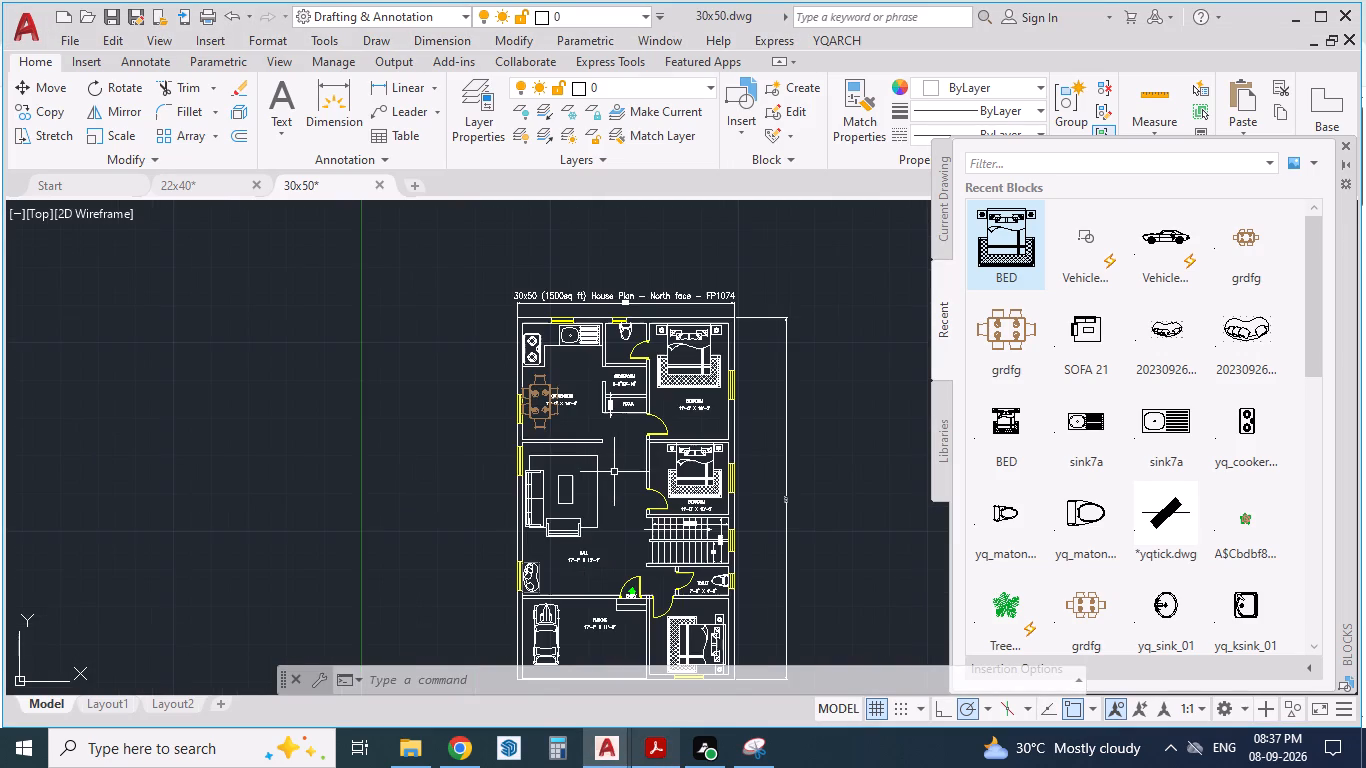
{"action": "scroll", "coordinate": [596, 550], "scroll_direction": "up", "scroll_amount": 1}
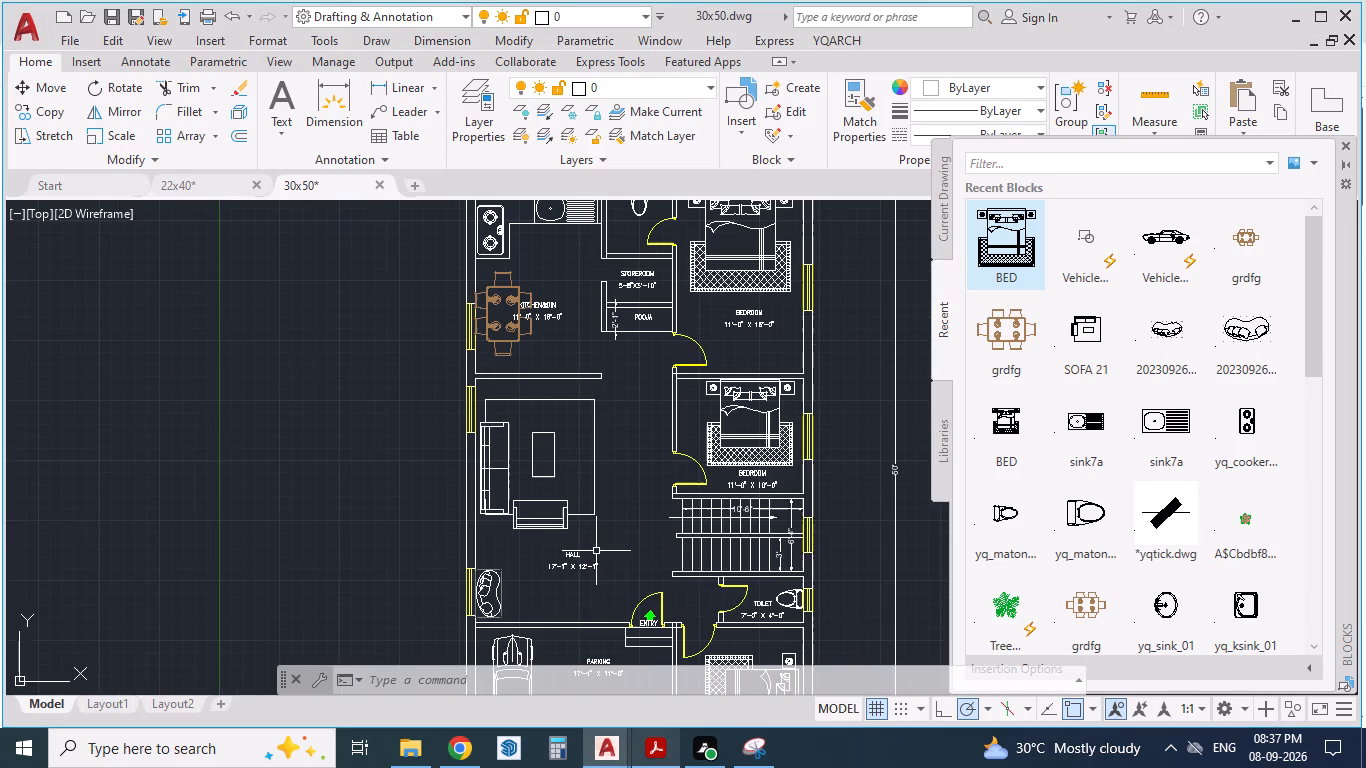
{"action": "left_click", "coordinate": [648, 747]}
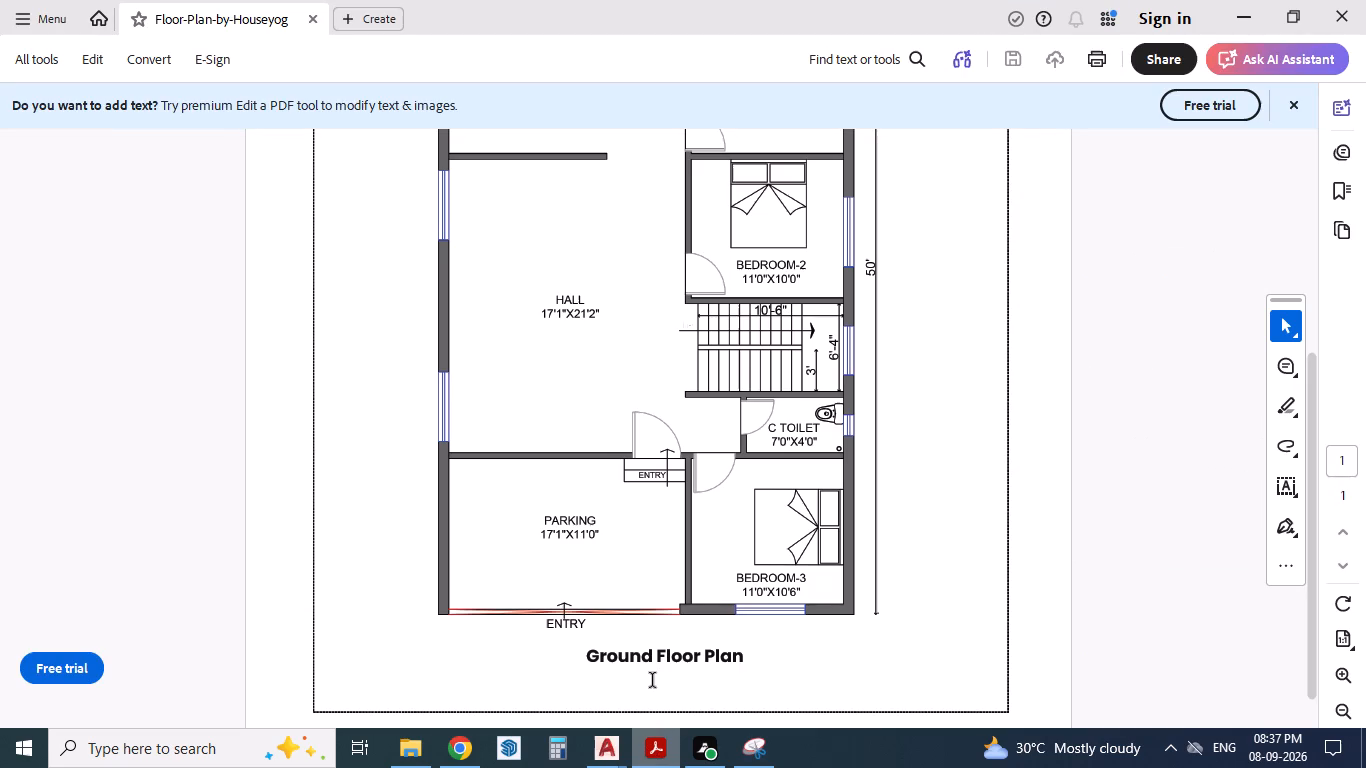
{"action": "left_click", "coordinate": [659, 747]}
{"action": "scroll", "coordinate": [714, 471], "scroll_direction": "down", "scroll_amount": 1}
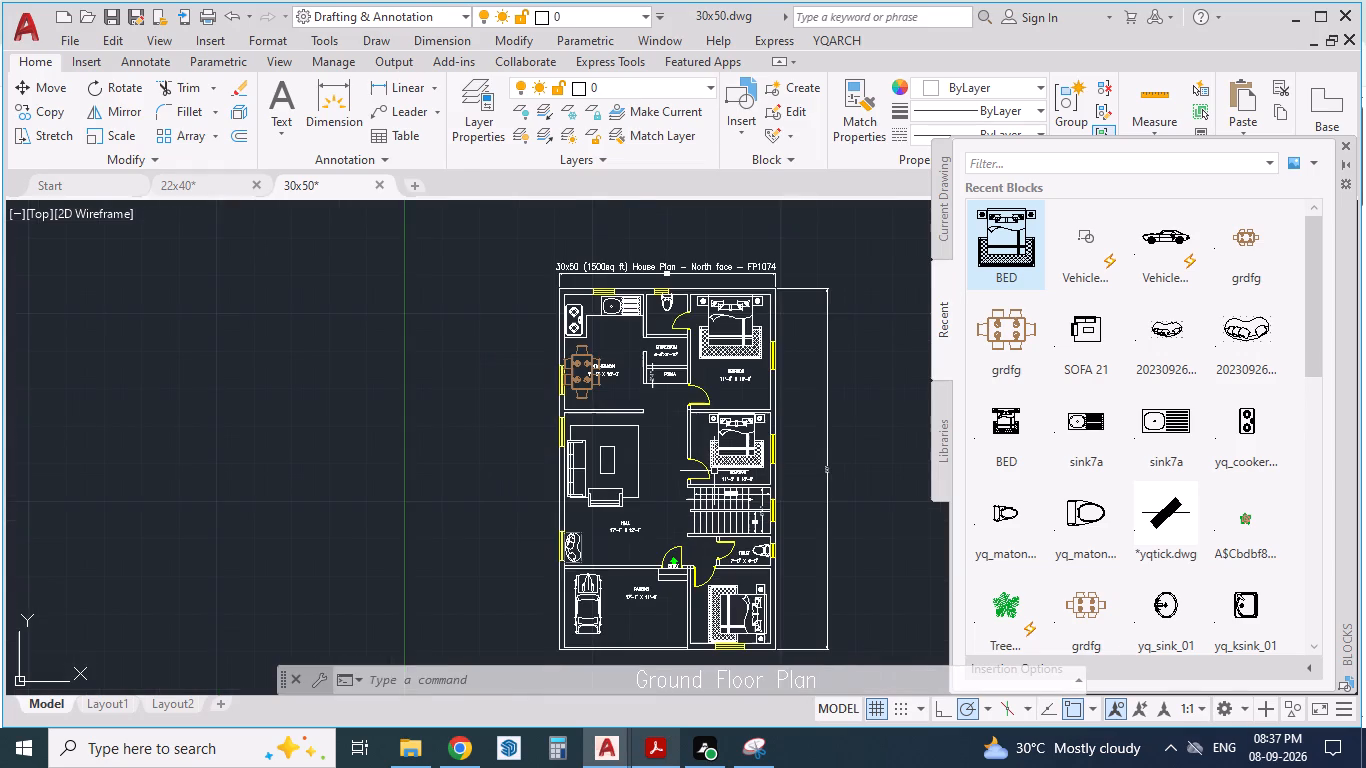
{"action": "scroll", "coordinate": [758, 611], "scroll_direction": "up", "scroll_amount": 2}
{"action": "scroll", "coordinate": [727, 527], "scroll_direction": "up", "scroll_amount": 1}
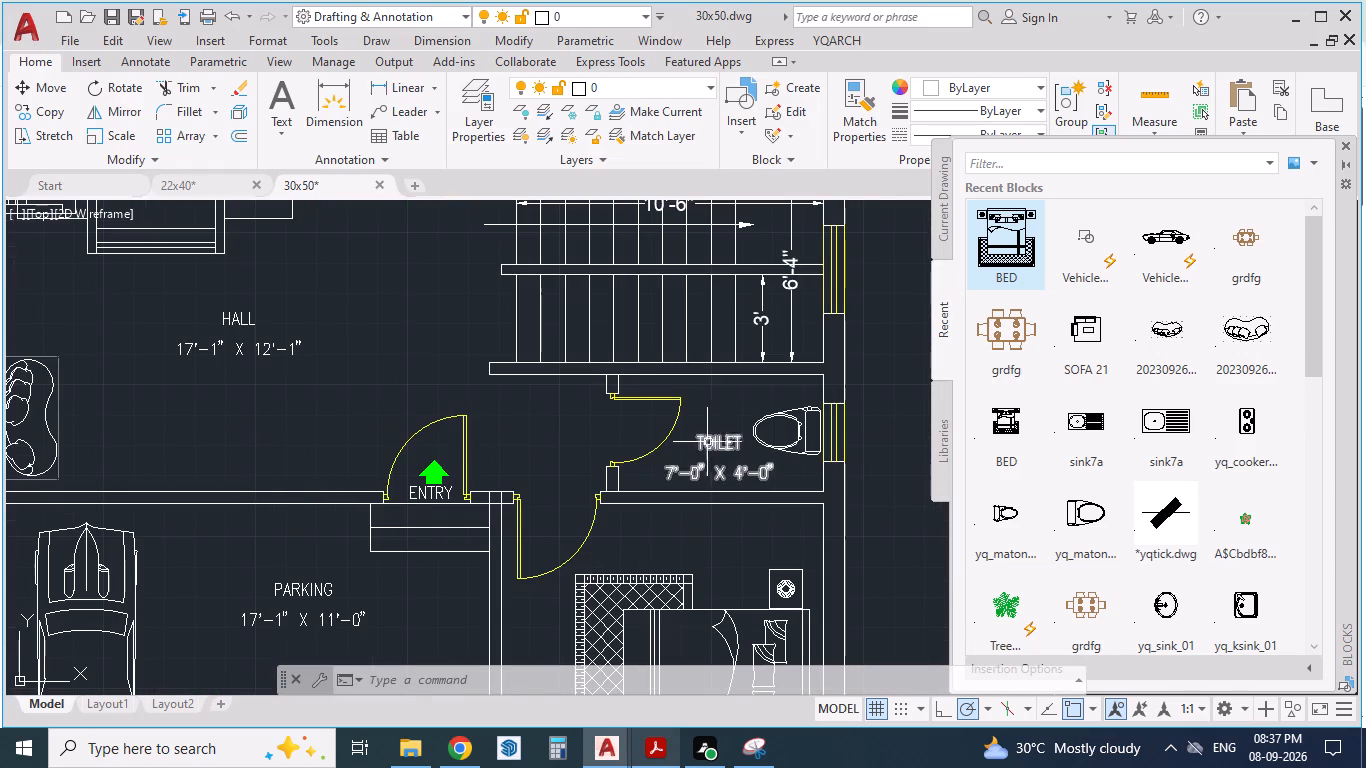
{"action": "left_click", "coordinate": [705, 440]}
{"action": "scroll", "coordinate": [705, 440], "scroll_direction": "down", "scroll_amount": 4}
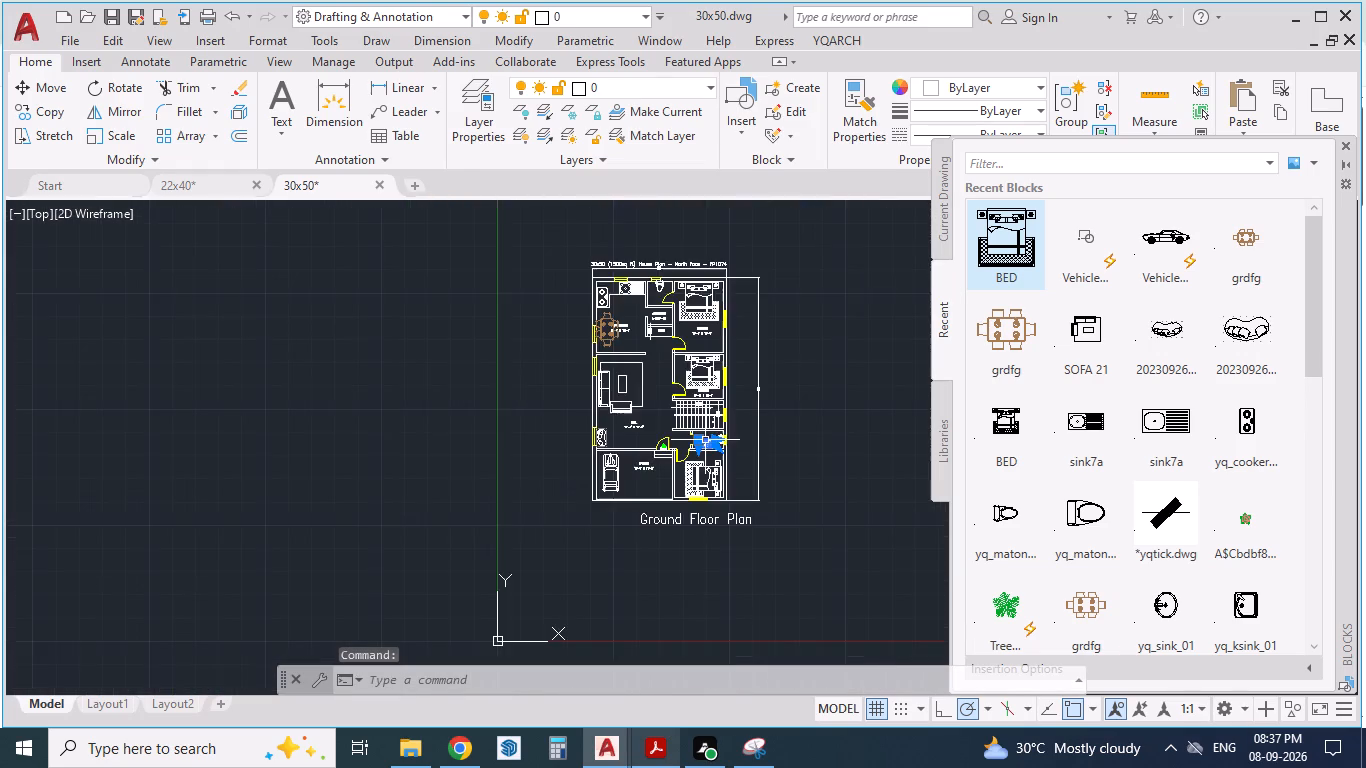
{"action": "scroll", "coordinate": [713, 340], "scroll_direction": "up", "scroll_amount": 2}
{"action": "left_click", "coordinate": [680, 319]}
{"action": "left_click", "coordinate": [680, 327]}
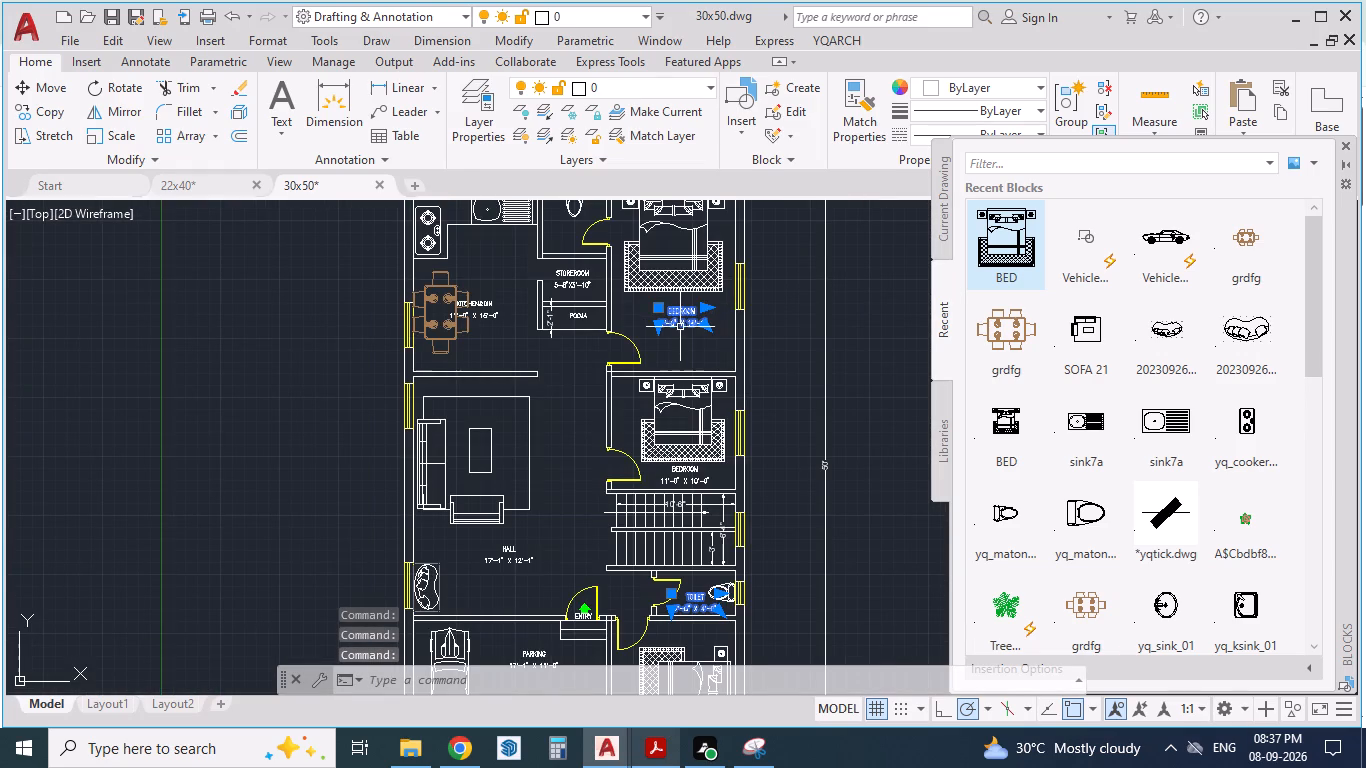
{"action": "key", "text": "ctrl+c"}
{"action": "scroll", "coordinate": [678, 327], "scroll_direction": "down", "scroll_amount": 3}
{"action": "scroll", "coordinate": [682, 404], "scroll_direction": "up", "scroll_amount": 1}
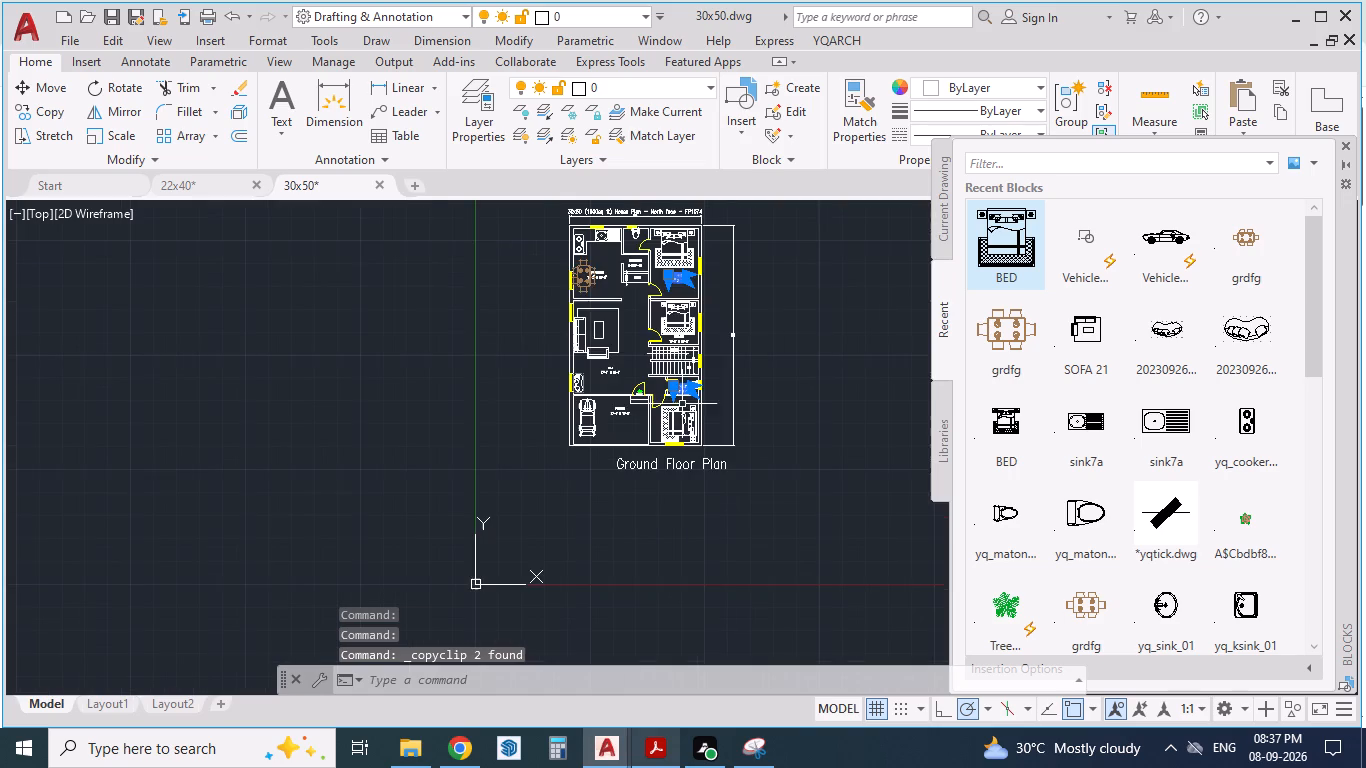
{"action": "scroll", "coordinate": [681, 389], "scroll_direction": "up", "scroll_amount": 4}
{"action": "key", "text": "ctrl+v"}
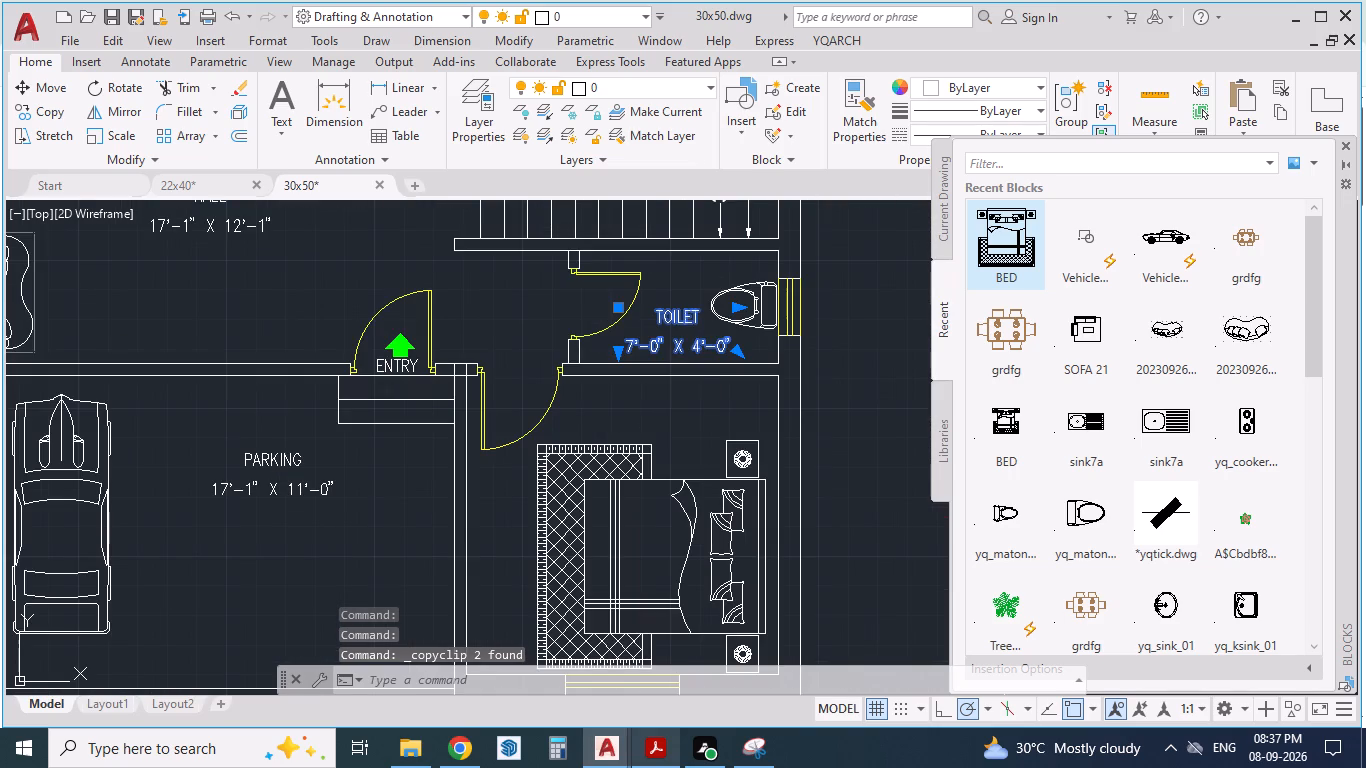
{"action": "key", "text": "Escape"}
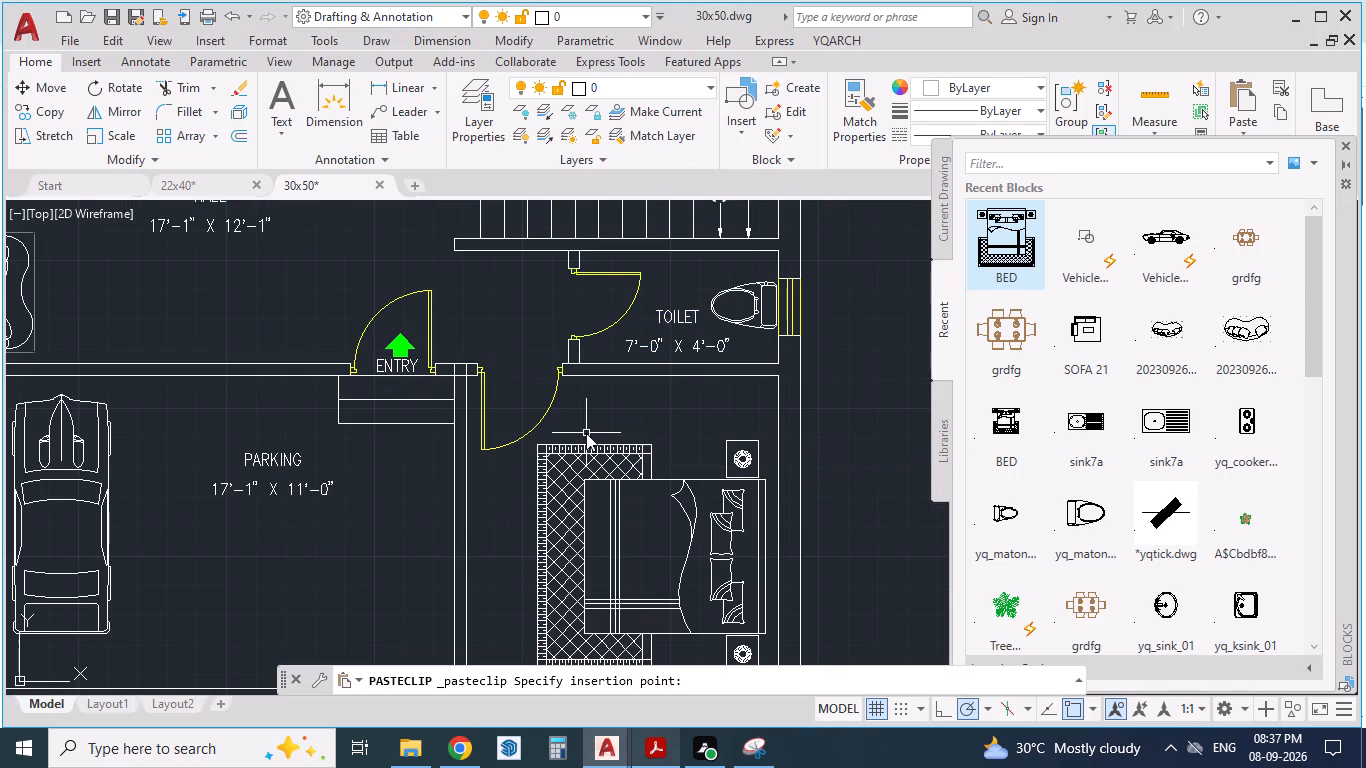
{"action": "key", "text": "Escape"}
Copy the bedroom label from the bedroom at the plan's upper corner and paste it above the bed in the bedroom beside the parking.
{"action": "scroll", "coordinate": [658, 486], "scroll_direction": "down", "scroll_amount": 5}
{"action": "scroll", "coordinate": [654, 400], "scroll_direction": "up", "scroll_amount": 3}
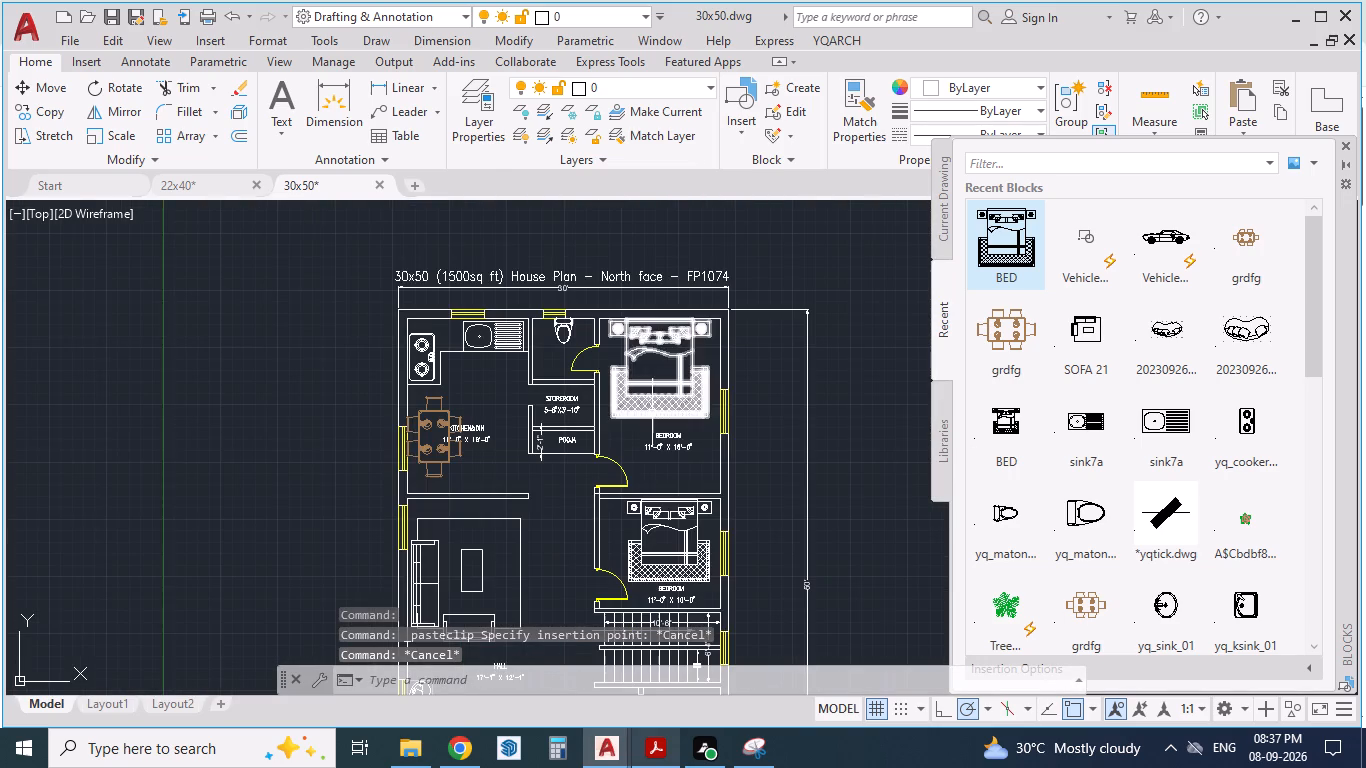
{"action": "left_click", "coordinate": [665, 441]}
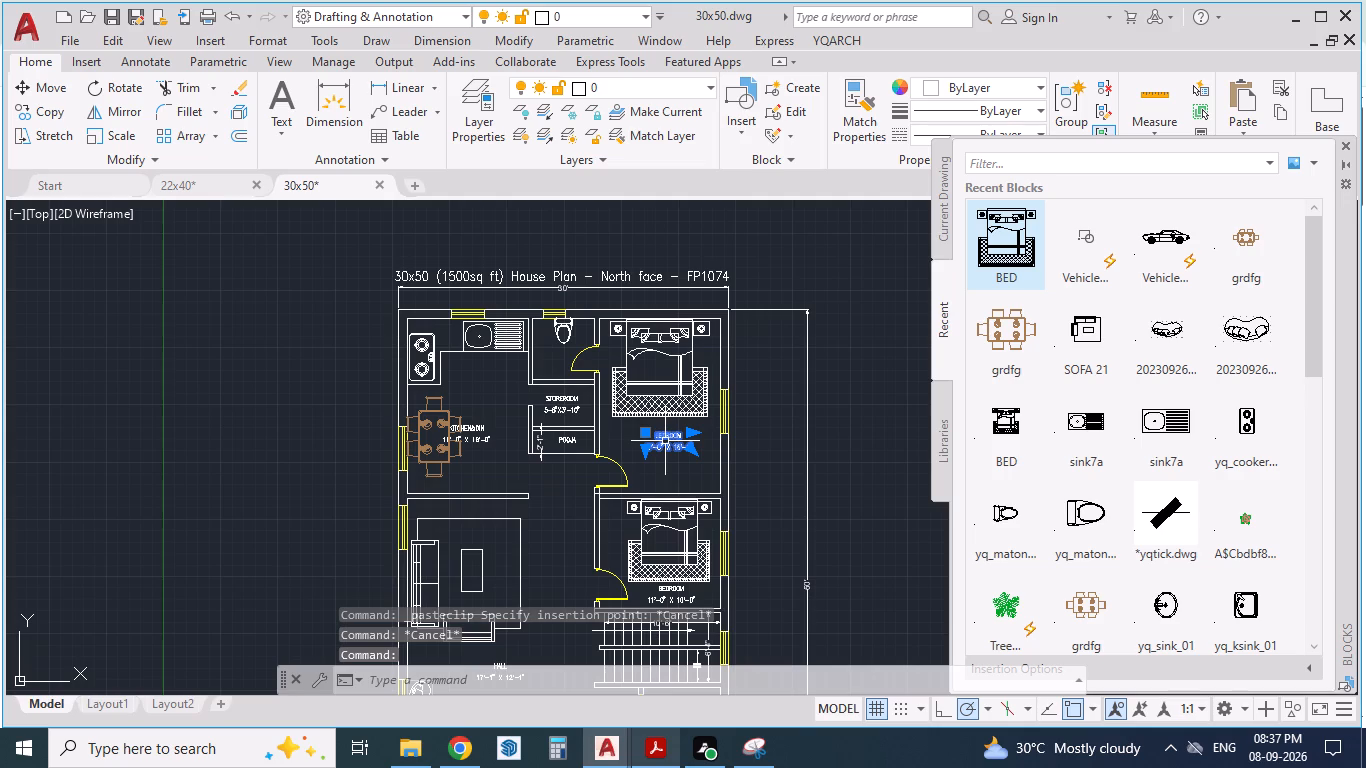
{"action": "key", "text": "ctrl+c"}
{"action": "scroll", "coordinate": [655, 340], "scroll_direction": "down", "scroll_amount": 4}
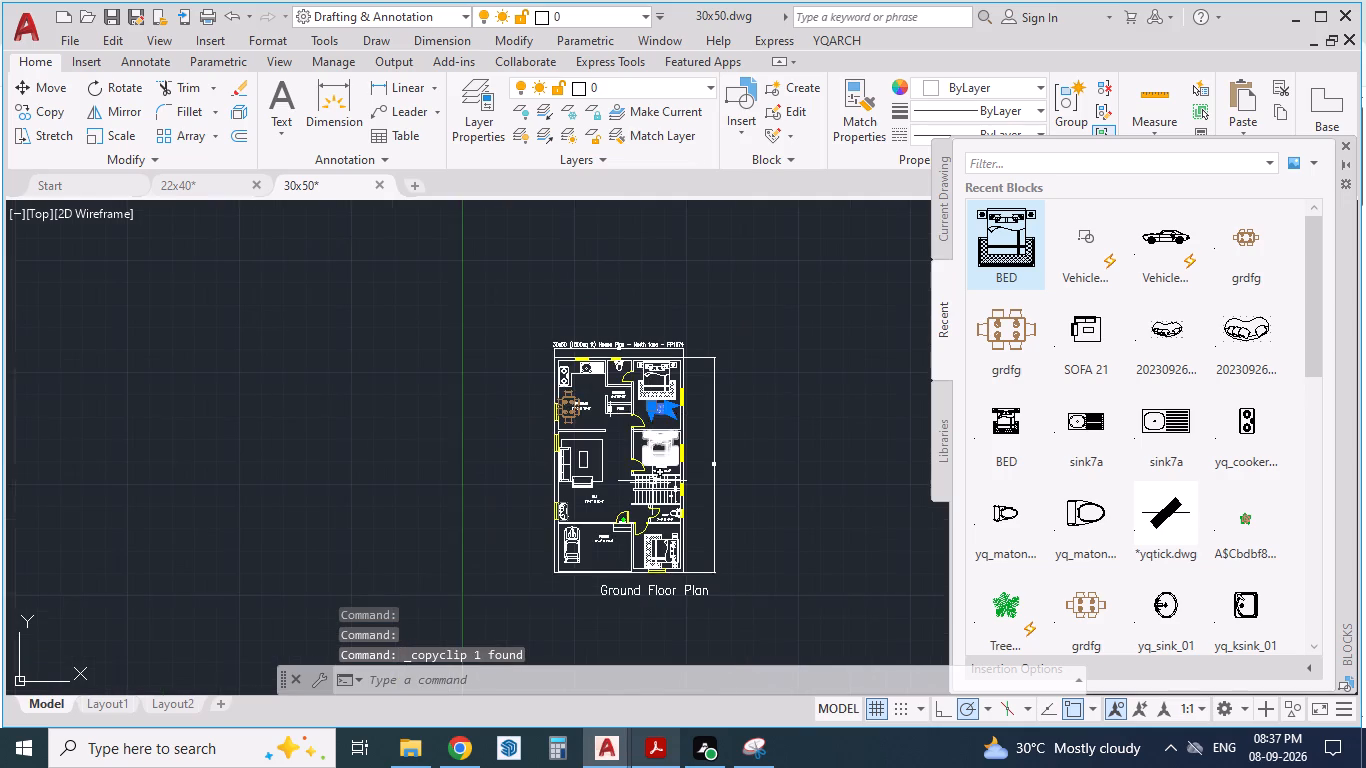
{"action": "scroll", "coordinate": [652, 511], "scroll_direction": "up", "scroll_amount": 5}
{"action": "key", "text": "ctrl+v"}
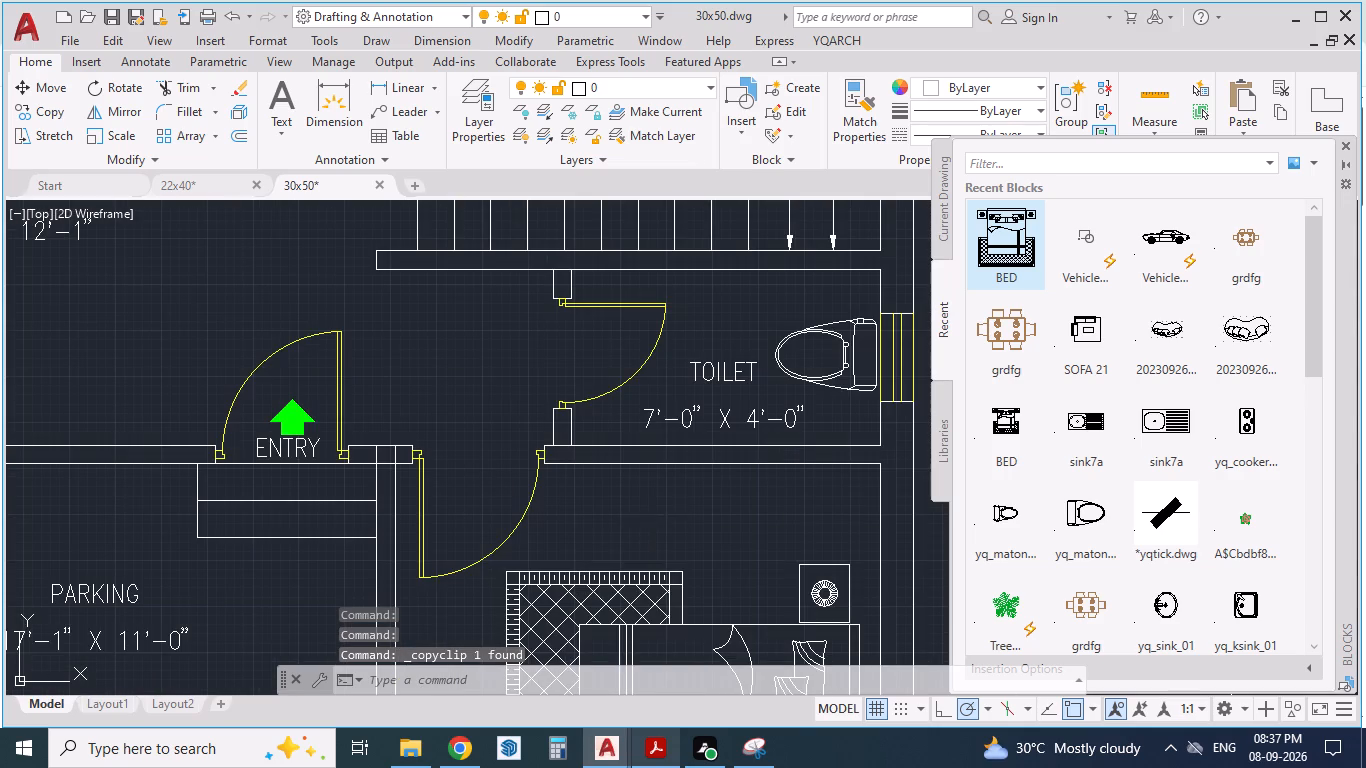
{"action": "left_click", "coordinate": [615, 551]}
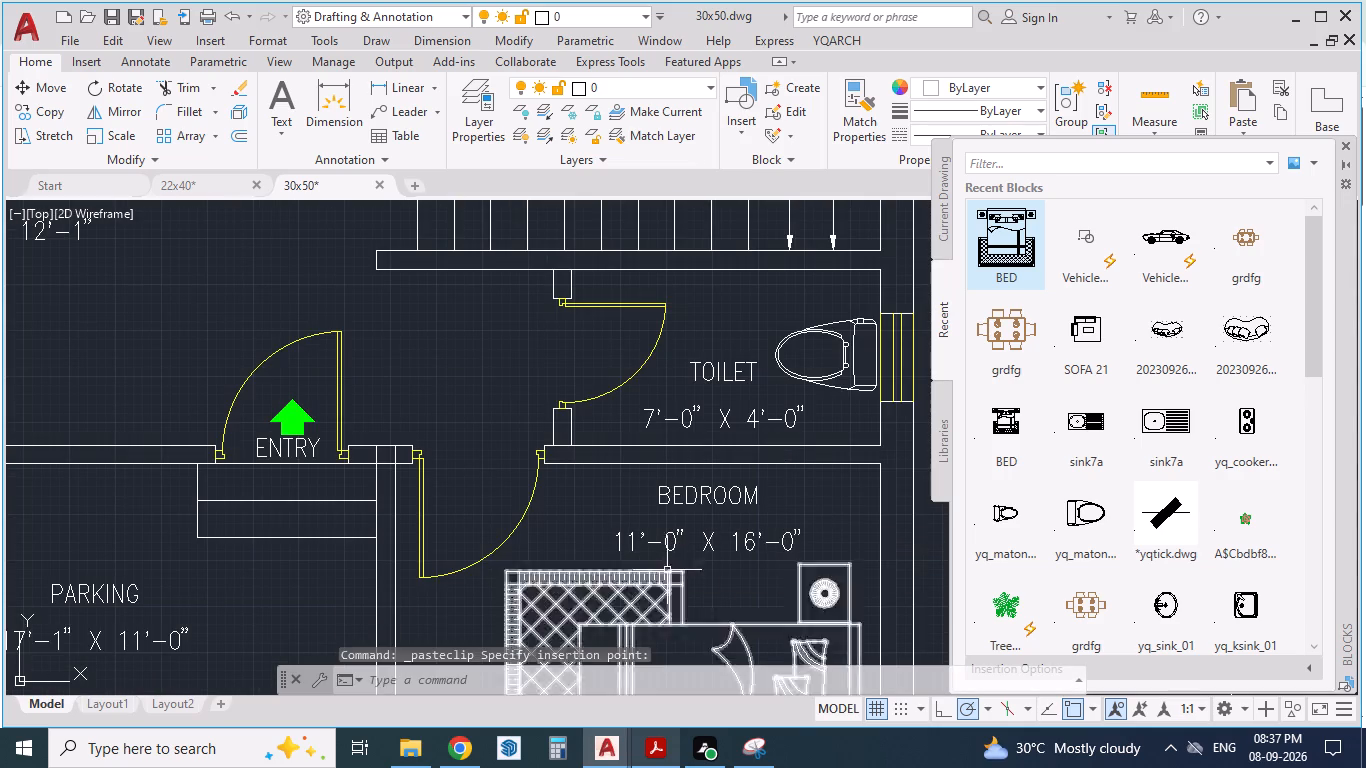
Change the size in the pasted bedroom label to 11'-0" X 10'-6", checking it against the reference PDF.
{"action": "left_click", "coordinate": [659, 756]}
{"action": "left_click", "coordinate": [659, 756]}
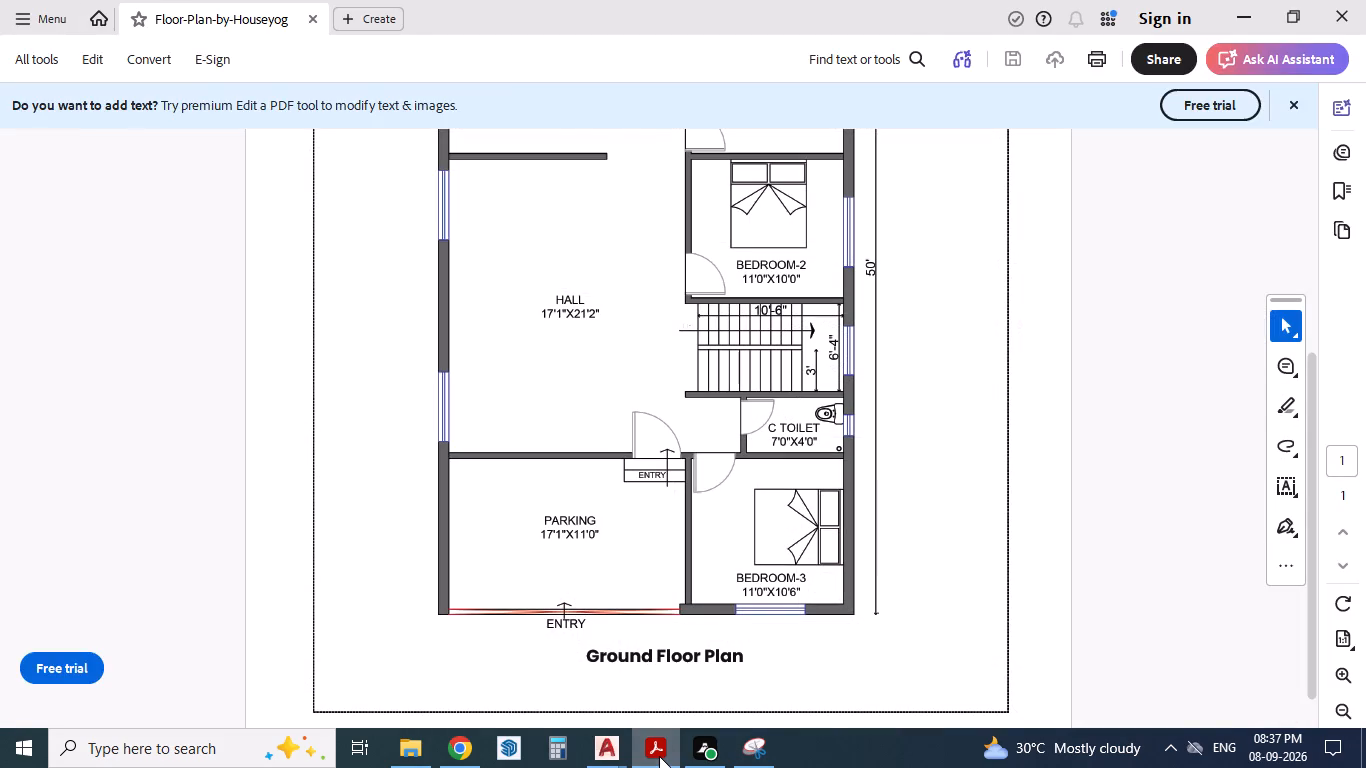
{"action": "double_click", "coordinate": [744, 542]}
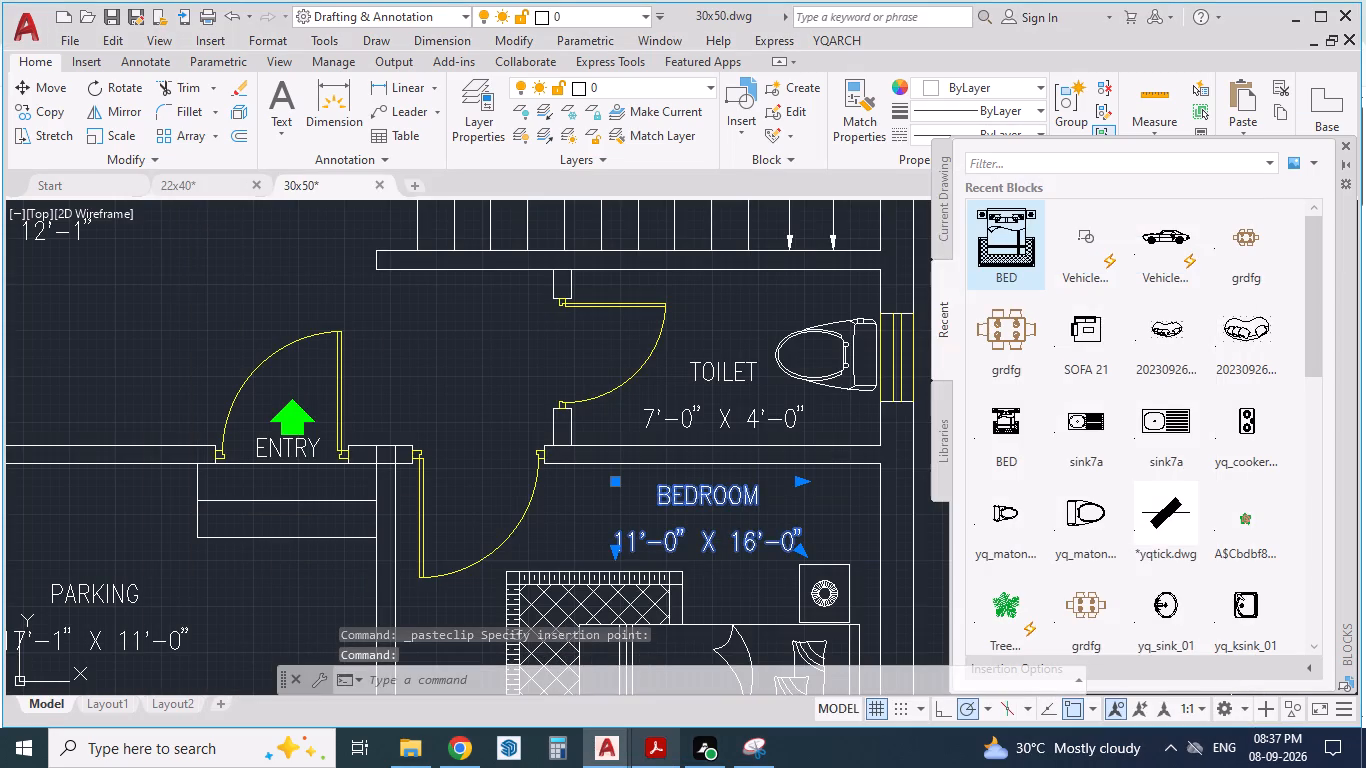
{"action": "key", "text": "Delete"}
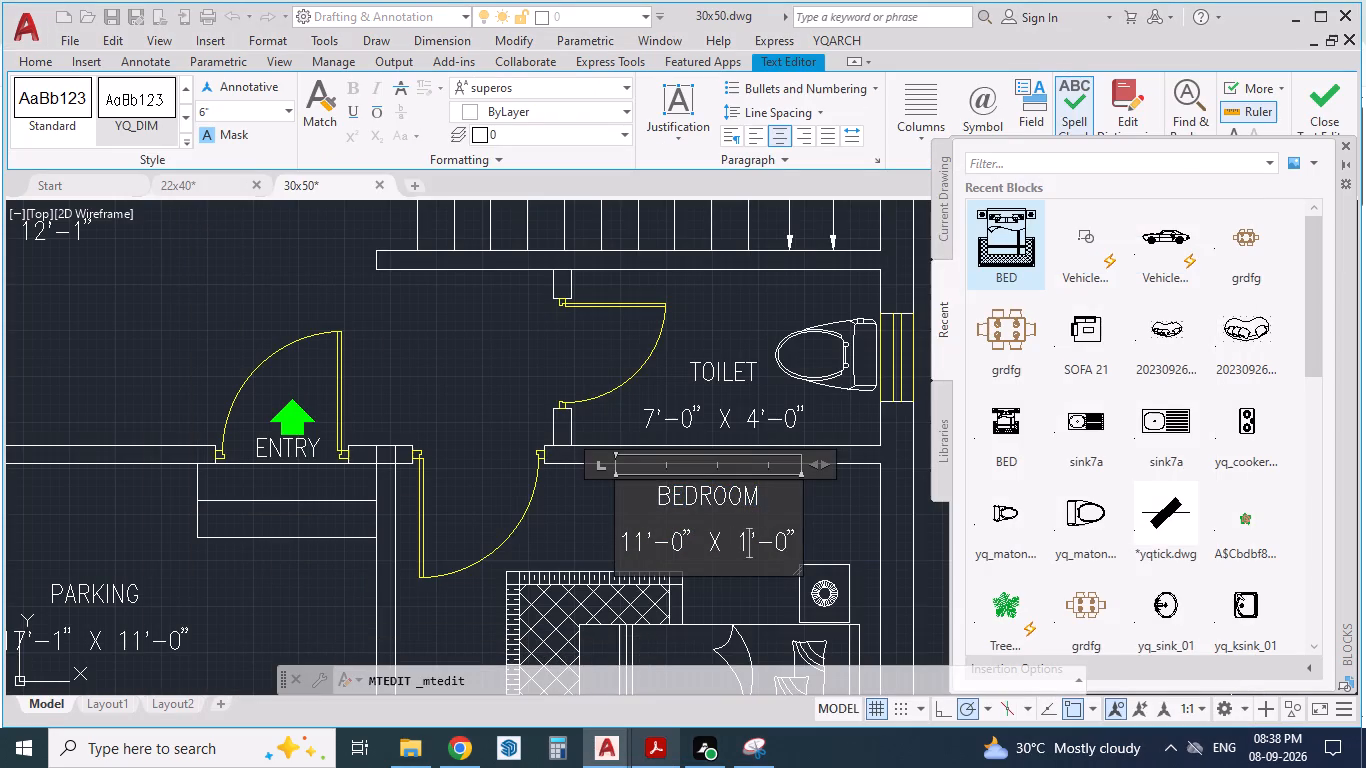
{"action": "key", "text": "0"}
{"action": "left_click", "coordinate": [780, 541]}
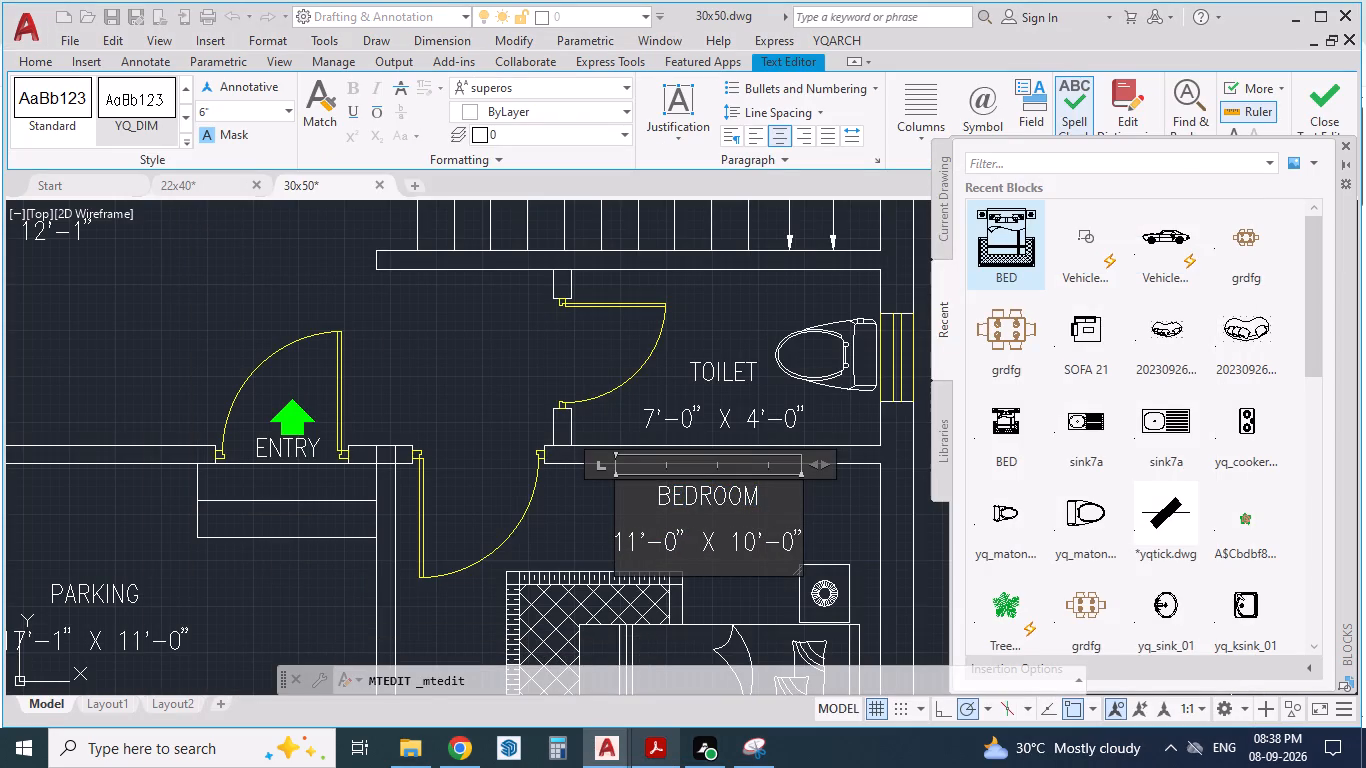
{"action": "key", "text": "Delete"}
{"action": "key", "text": "6"}
{"action": "left_click", "coordinate": [838, 528]}
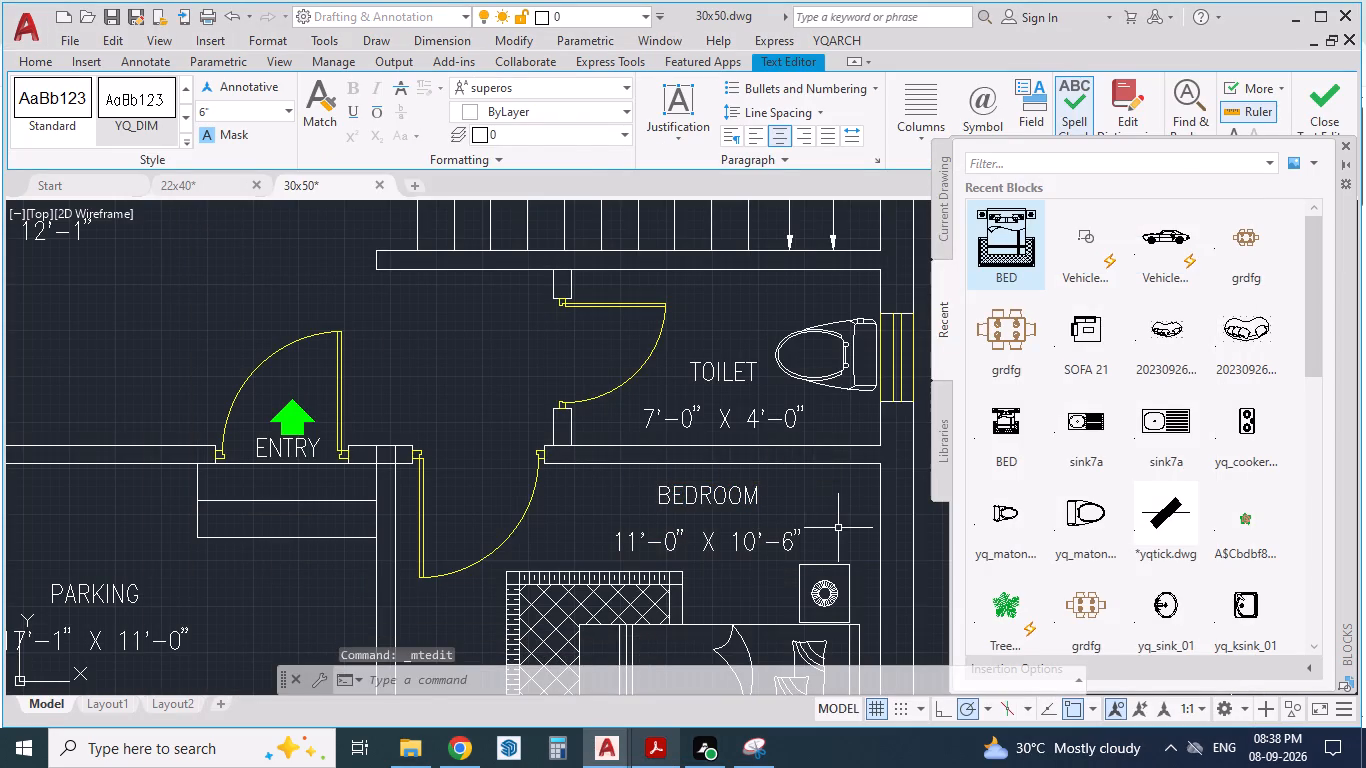
{"action": "left_click", "coordinate": [662, 747]}
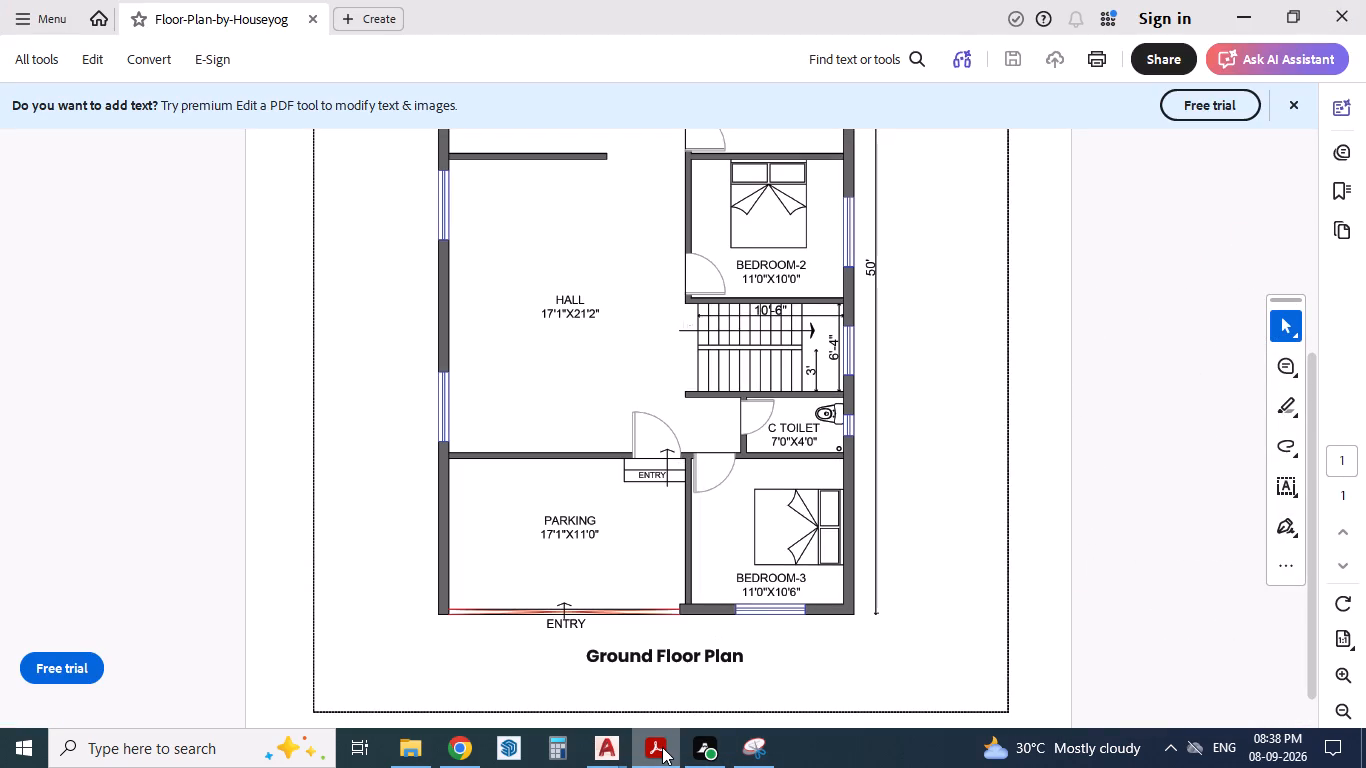
{"action": "left_click", "coordinate": [662, 747]}
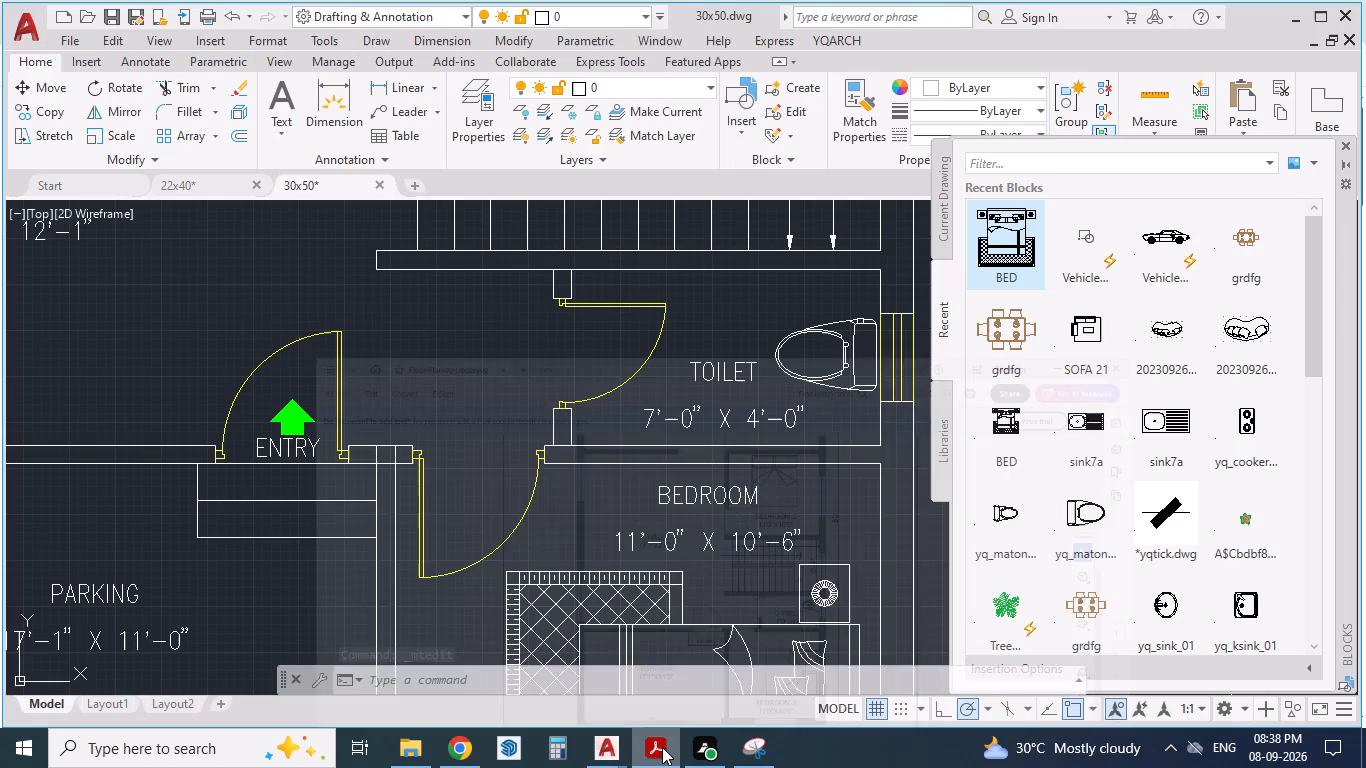
Look over the whole ground floor plan and save the drawing.
{"action": "scroll", "coordinate": [689, 584], "scroll_direction": "down", "scroll_amount": 3}
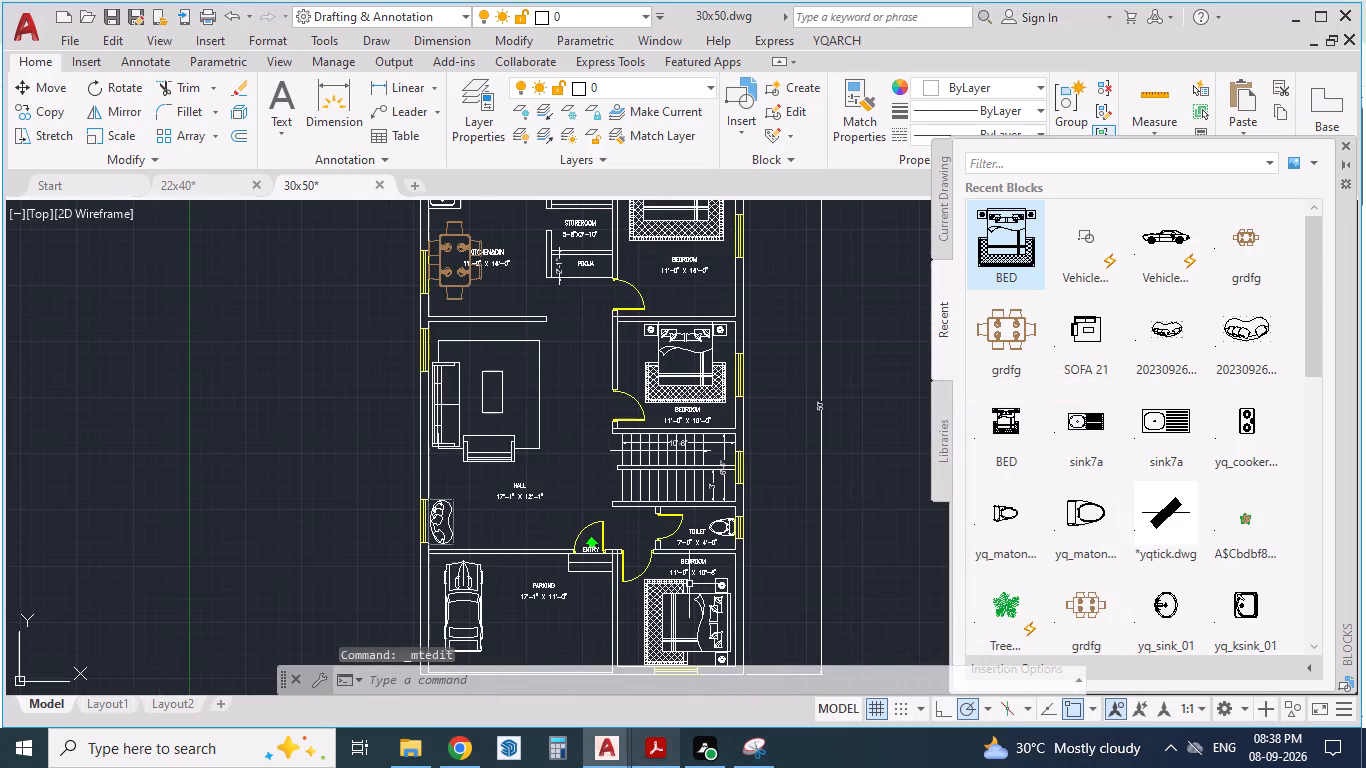
{"action": "scroll", "coordinate": [688, 582], "scroll_direction": "down", "scroll_amount": 1}
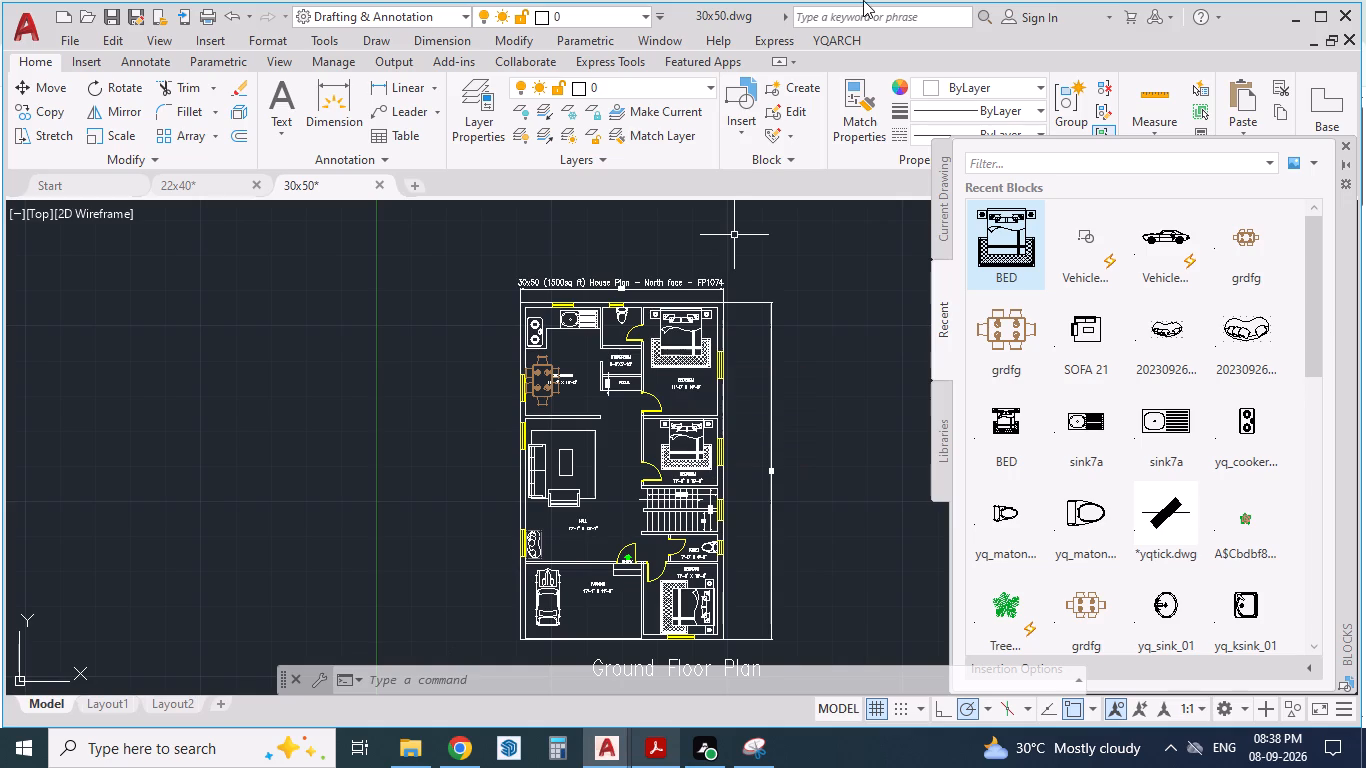
{"action": "scroll", "coordinate": [799, 339], "scroll_direction": "down", "scroll_amount": 1}
{"action": "scroll", "coordinate": [745, 323], "scroll_direction": "up", "scroll_amount": 2}
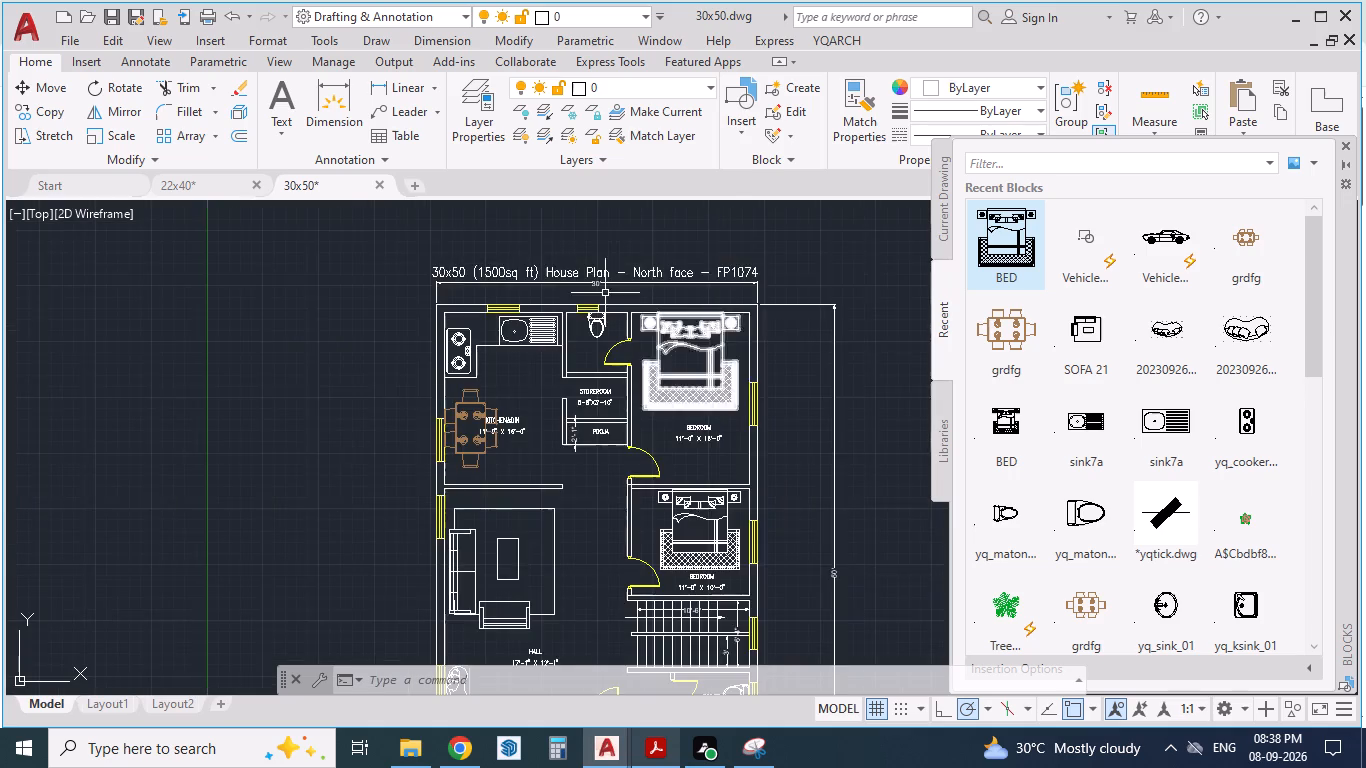
{"action": "scroll", "coordinate": [587, 272], "scroll_direction": "down", "scroll_amount": 1}
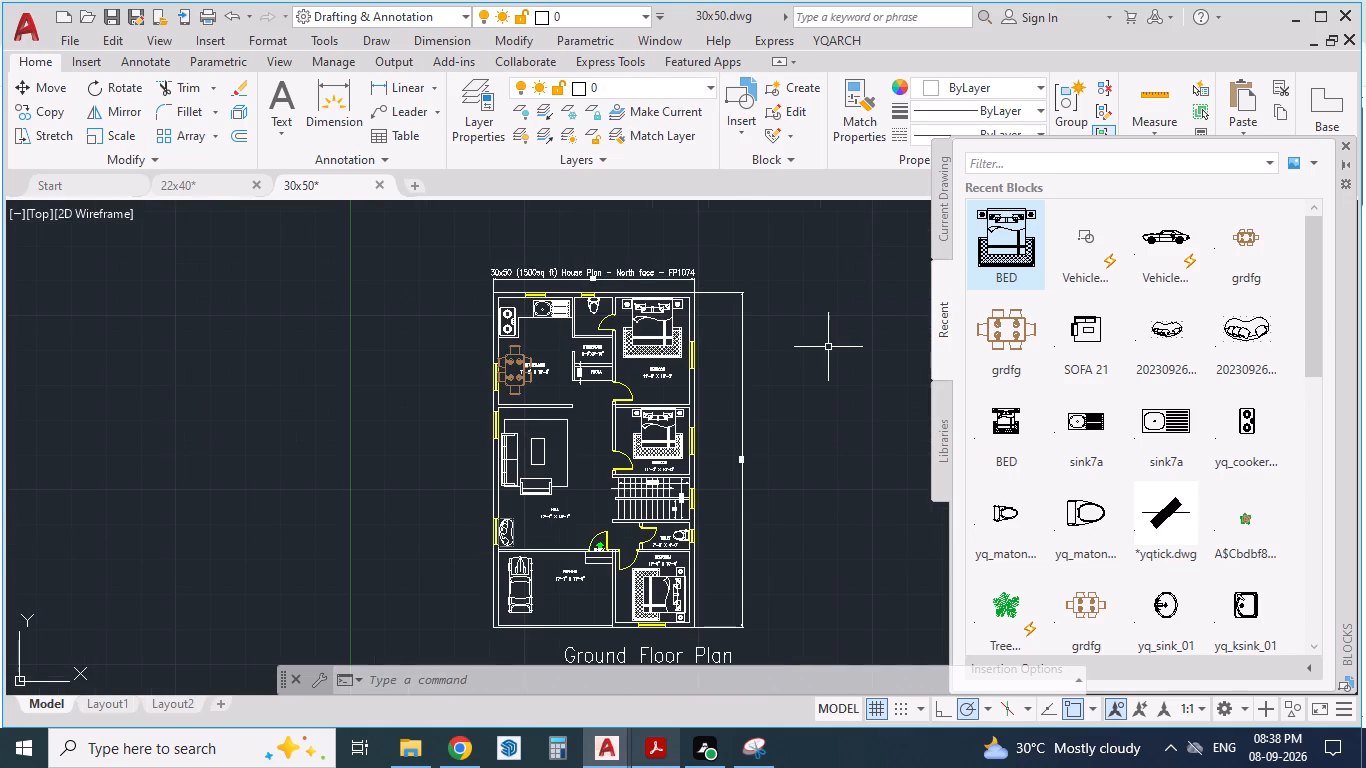
{"action": "key", "text": "Escape"}
{"action": "key", "text": "Escape"}
{"action": "key", "text": "ctrl+s"}
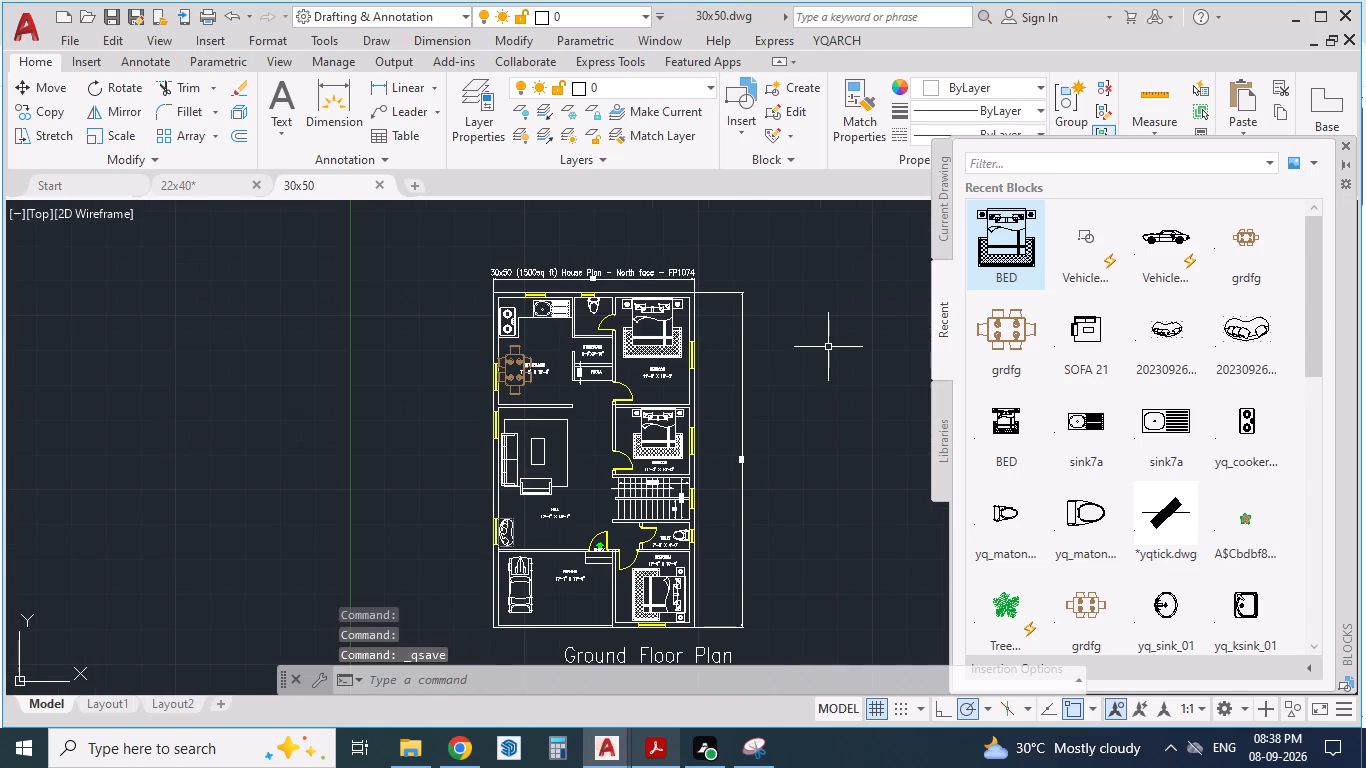
Move the dining table set slightly away from the outer window wall, further into the kitchen and dining room.
{"action": "scroll", "coordinate": [499, 373], "scroll_direction": "up", "scroll_amount": 2}
{"action": "scroll", "coordinate": [499, 373], "scroll_direction": "down", "scroll_amount": 1}
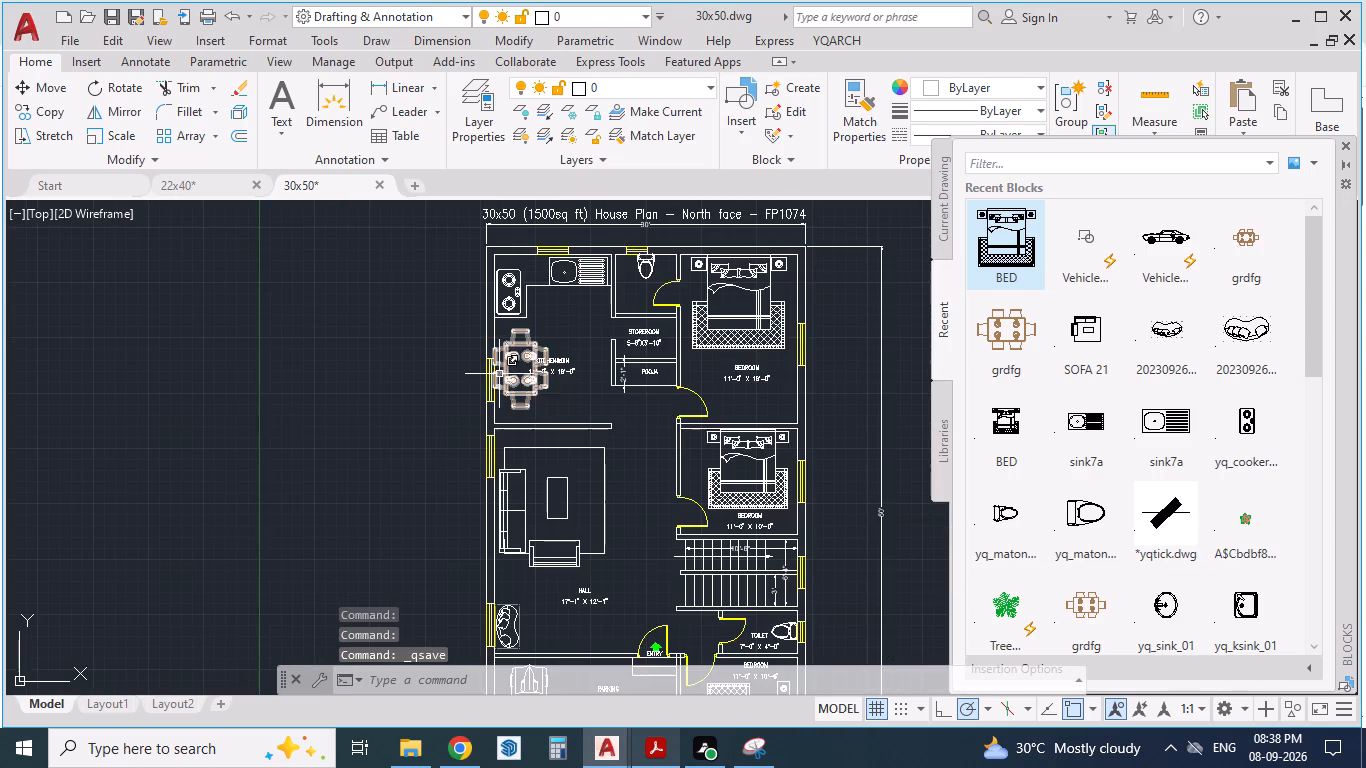
{"action": "left_click", "coordinate": [499, 374]}
{"action": "key", "text": "m"}
{"action": "key", "text": "Return"}
{"action": "scroll", "coordinate": [499, 374], "scroll_direction": "up", "scroll_amount": 1}
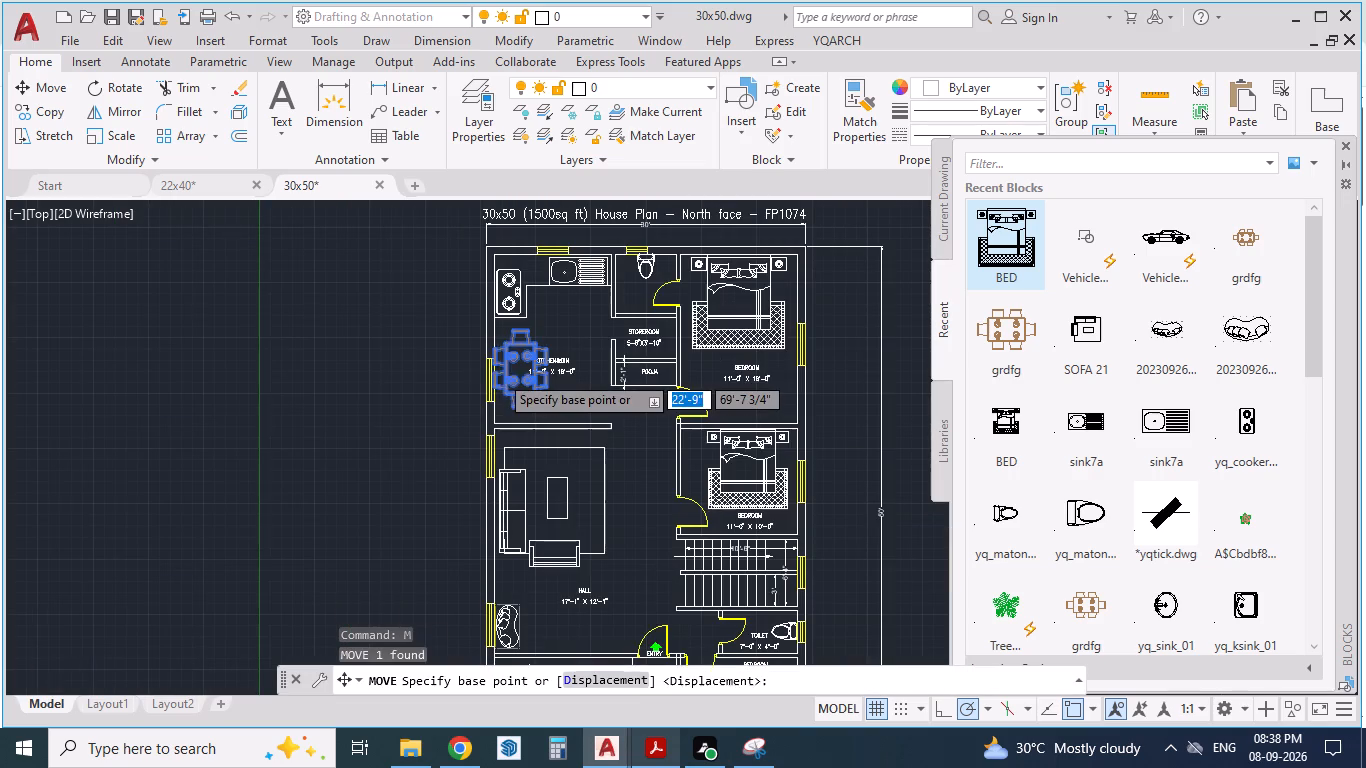
{"action": "left_click_drag", "start_coordinate": [499, 373], "coordinate": [517, 382]}
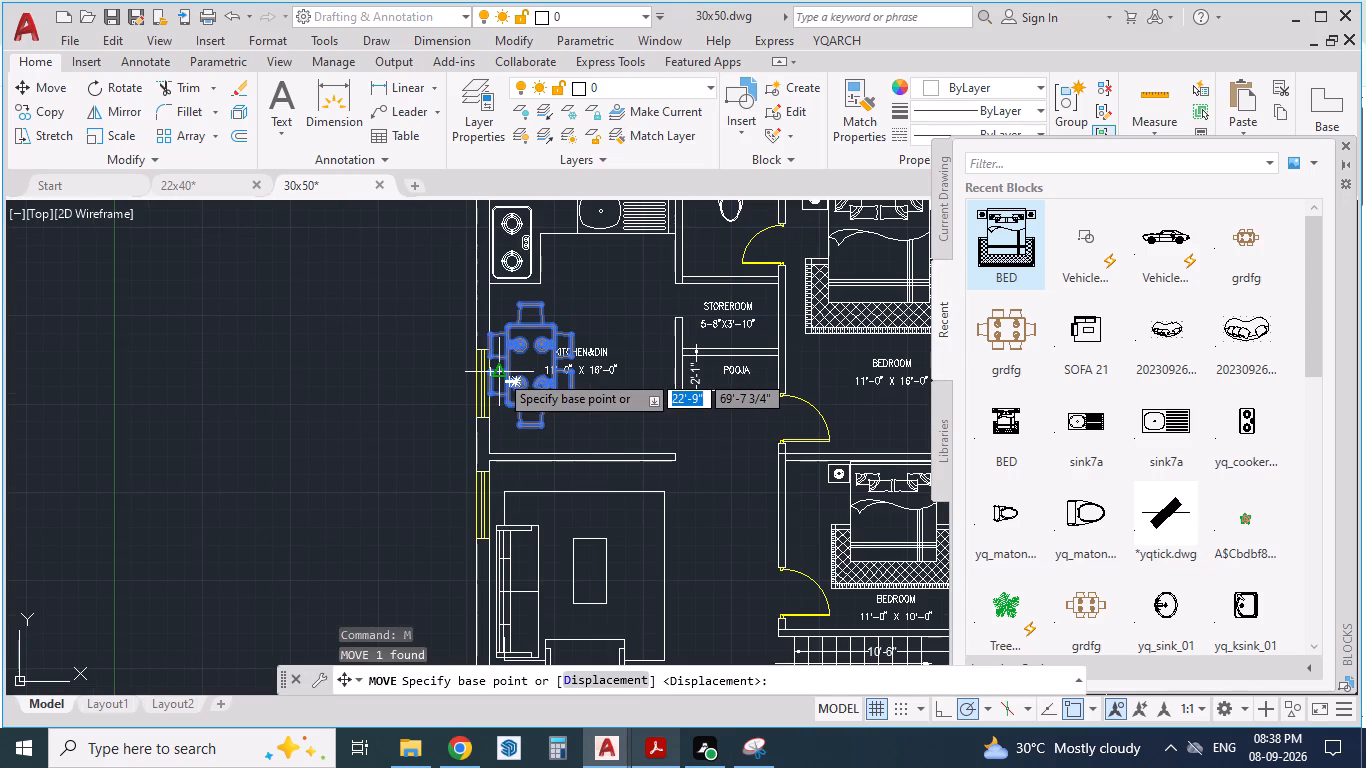
{"action": "left_click_drag", "start_coordinate": [517, 382], "coordinate": [500, 381]}
{"action": "scroll", "coordinate": [510, 378], "scroll_direction": "up", "scroll_amount": 1}
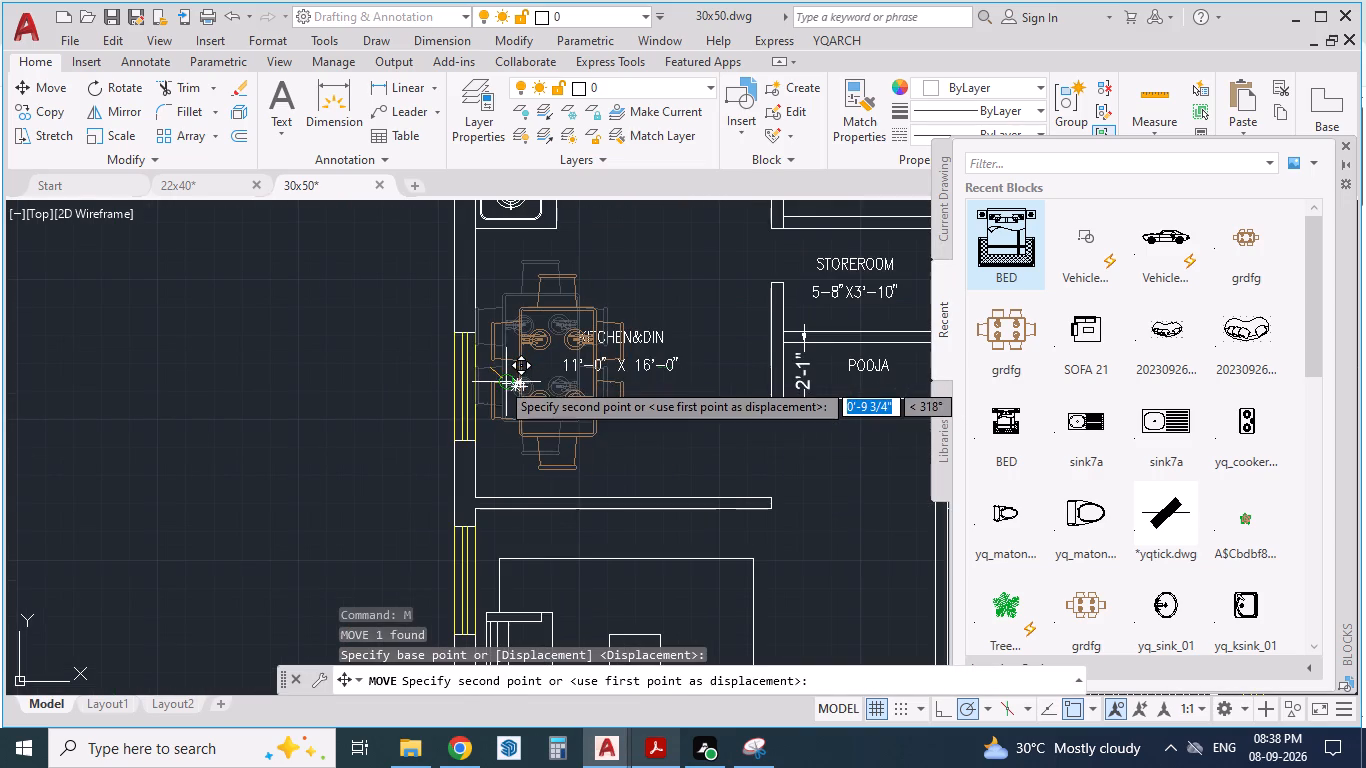
{"action": "left_click_drag", "start_coordinate": [500, 381], "coordinate": [497, 385]}
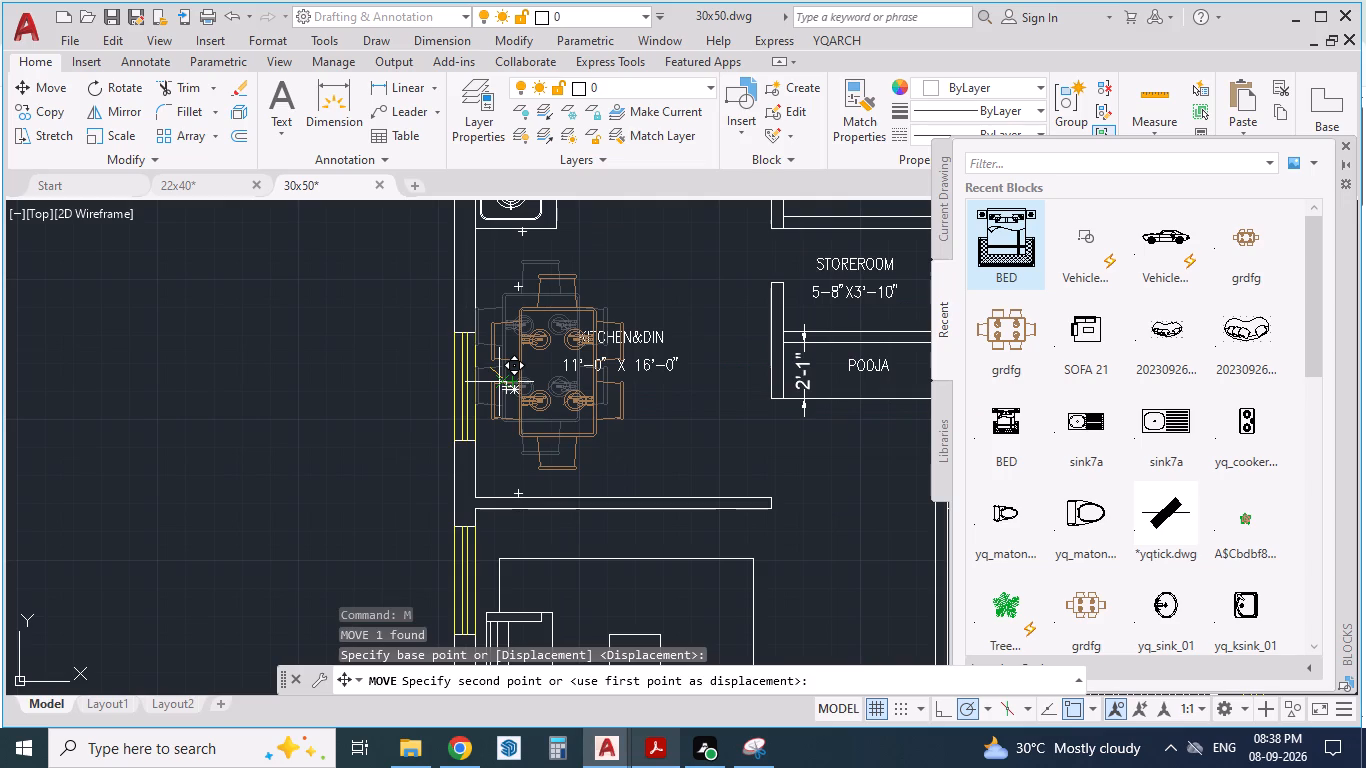
{"action": "left_click", "coordinate": [500, 388]}
Cut the KITCHEN&DIN label and paste it in the open space between the kitchen counter and the dining table.
{"action": "left_click", "coordinate": [655, 367]}
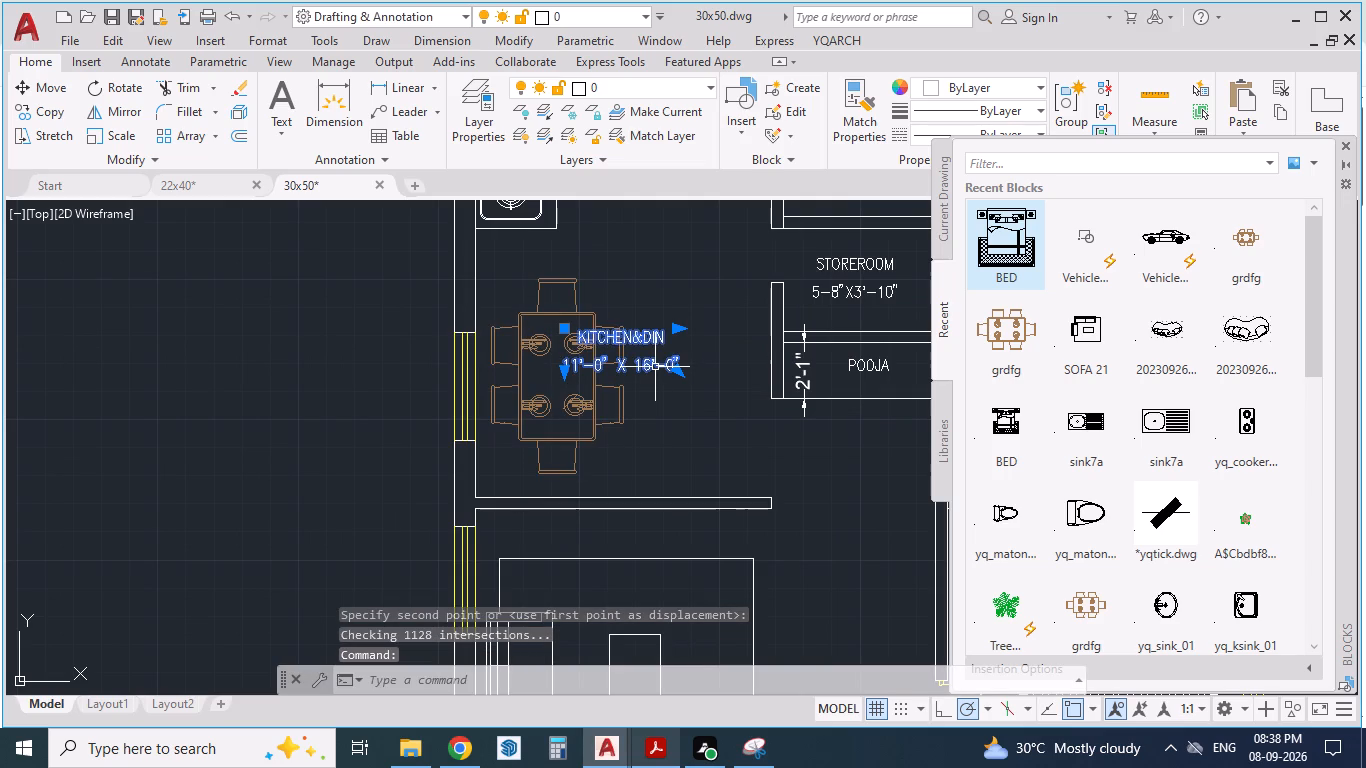
{"action": "key", "text": "ctrl+x"}
{"action": "scroll", "coordinate": [649, 415], "scroll_direction": "down", "scroll_amount": 1}
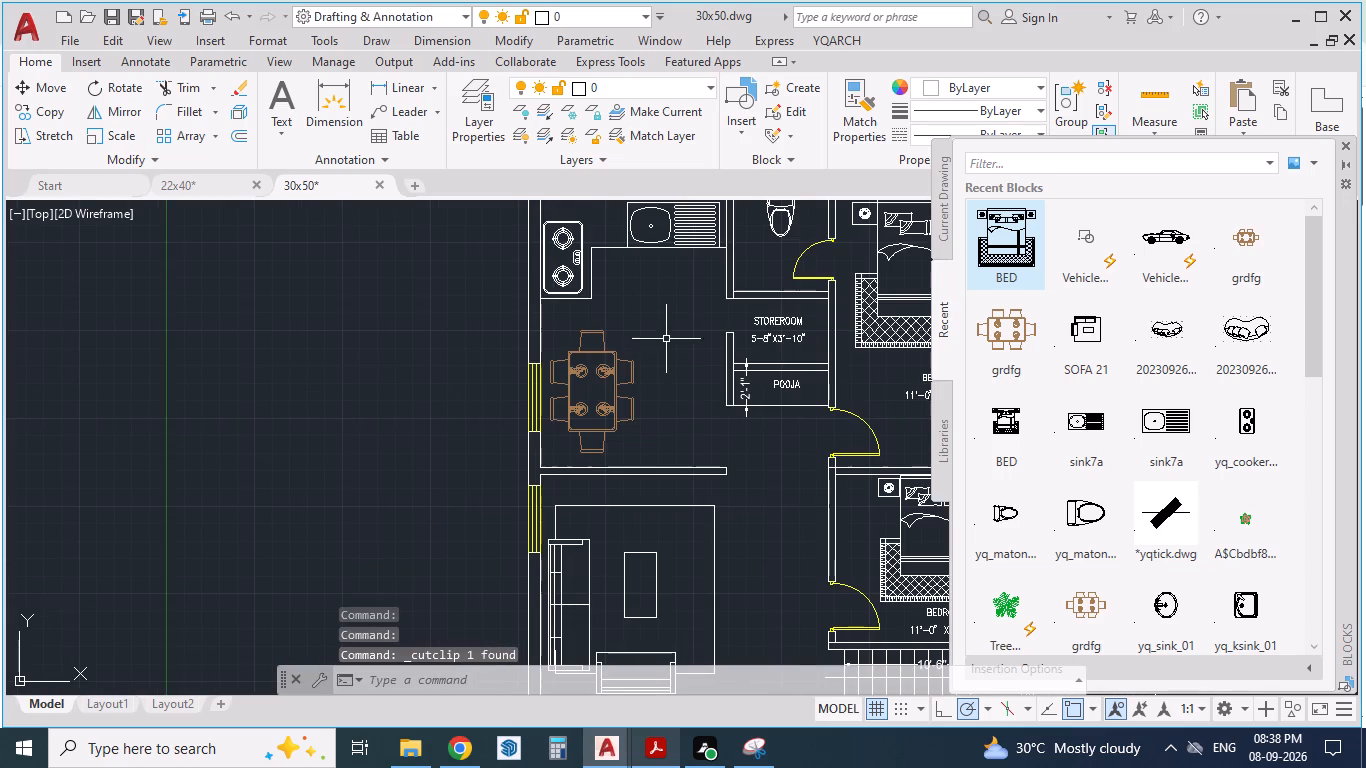
{"action": "key", "text": "ctrl+v"}
{"action": "left_click", "coordinate": [631, 313]}
{"action": "scroll", "coordinate": [665, 383], "scroll_direction": "down", "scroll_amount": 1}
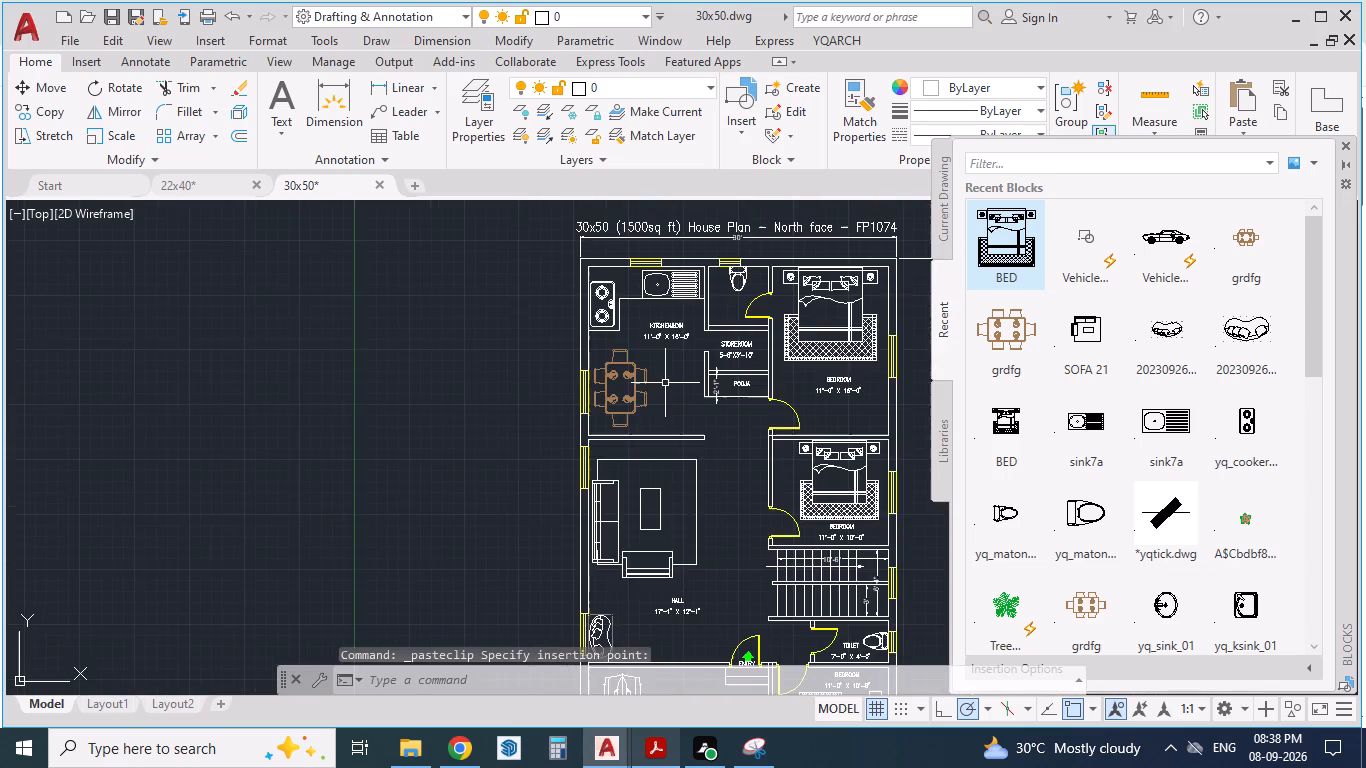
Review the plan's furniture and room labels, especially the placement of the dining table and kitchen label.
{"action": "scroll", "coordinate": [711, 436], "scroll_direction": "up", "scroll_amount": 1}
{"action": "scroll", "coordinate": [586, 354], "scroll_direction": "down", "scroll_amount": 2}
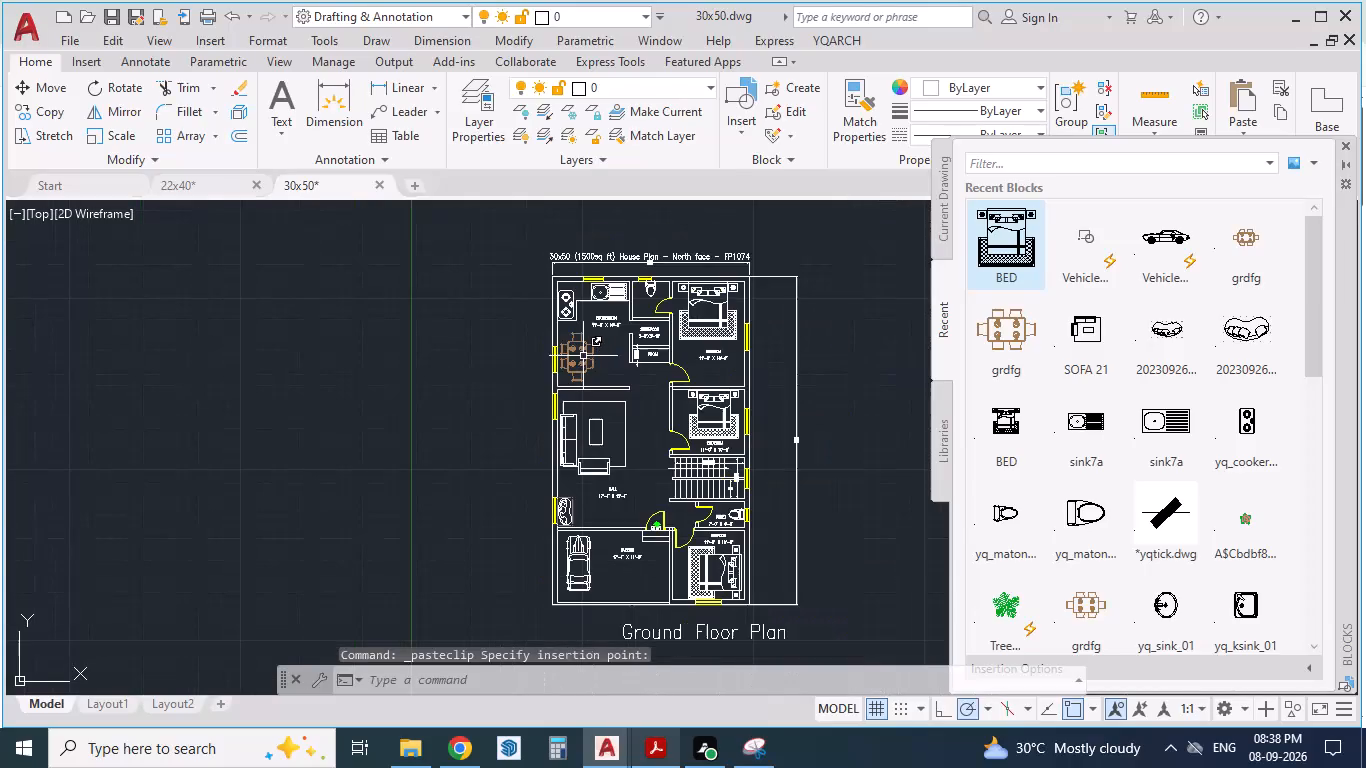
{"action": "key", "text": "Escape"}
{"action": "key", "text": "Escape"}
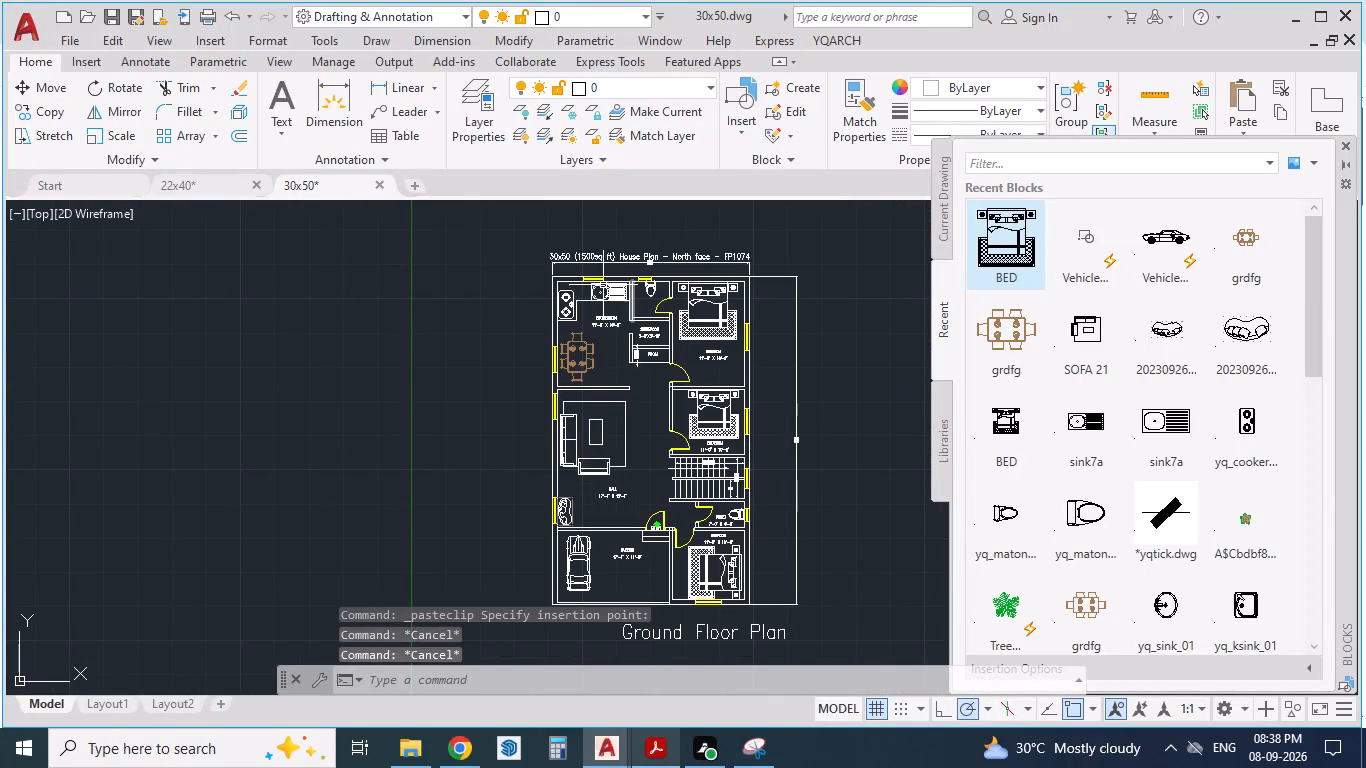
{"action": "scroll", "coordinate": [527, 245], "scroll_direction": "up", "scroll_amount": 1}
{"action": "middle_click_drag", "start_coordinate": [674, 374], "coordinate": [624, 343]}
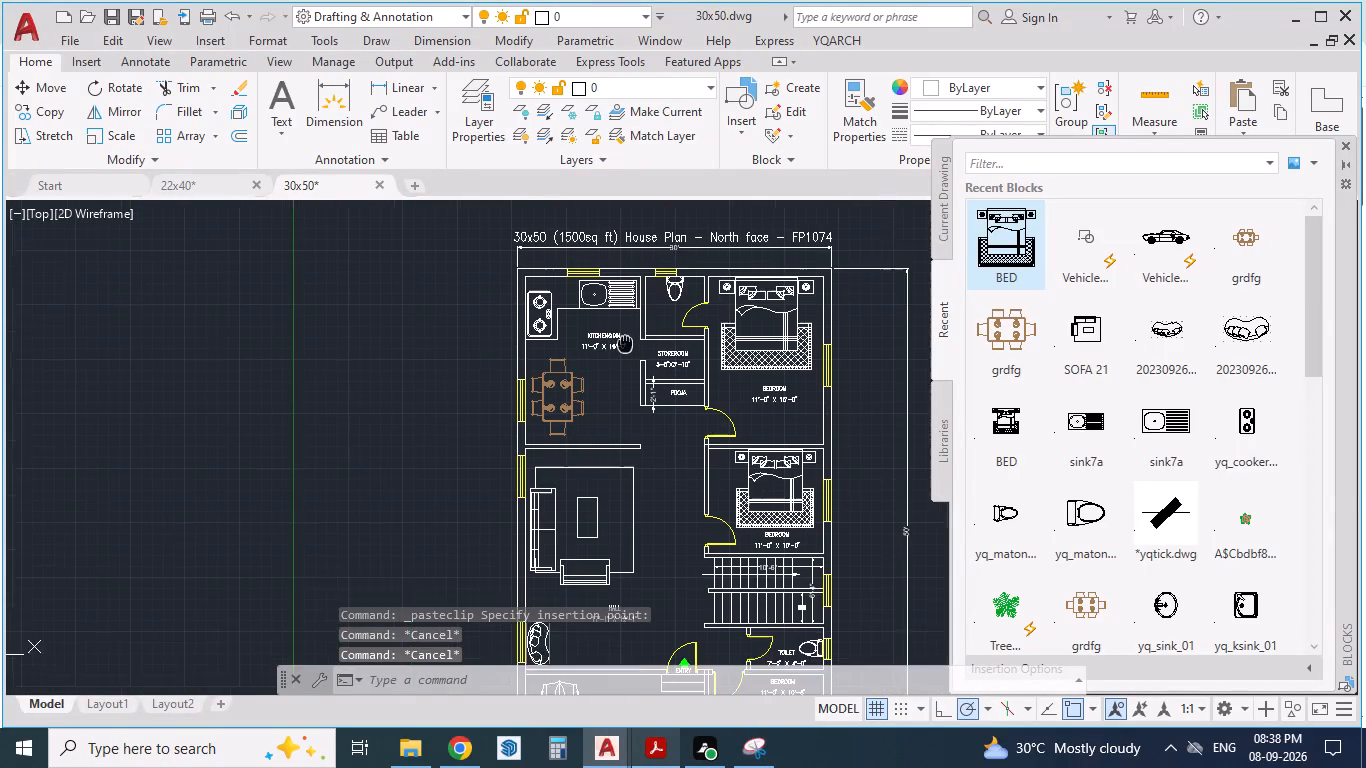
{"action": "middle_click_drag", "start_coordinate": [624, 343], "coordinate": [617, 310]}
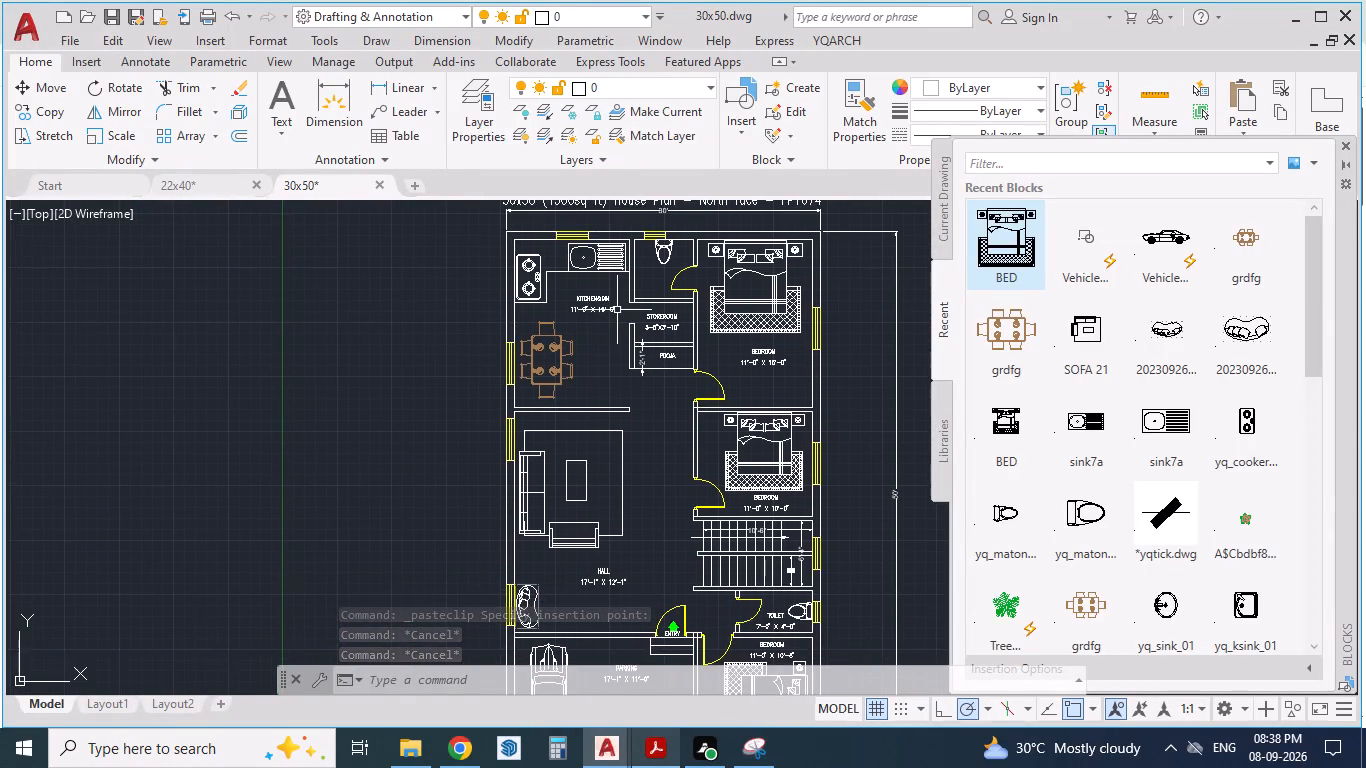
{"action": "scroll", "coordinate": [617, 310], "scroll_direction": "down", "scroll_amount": 1}
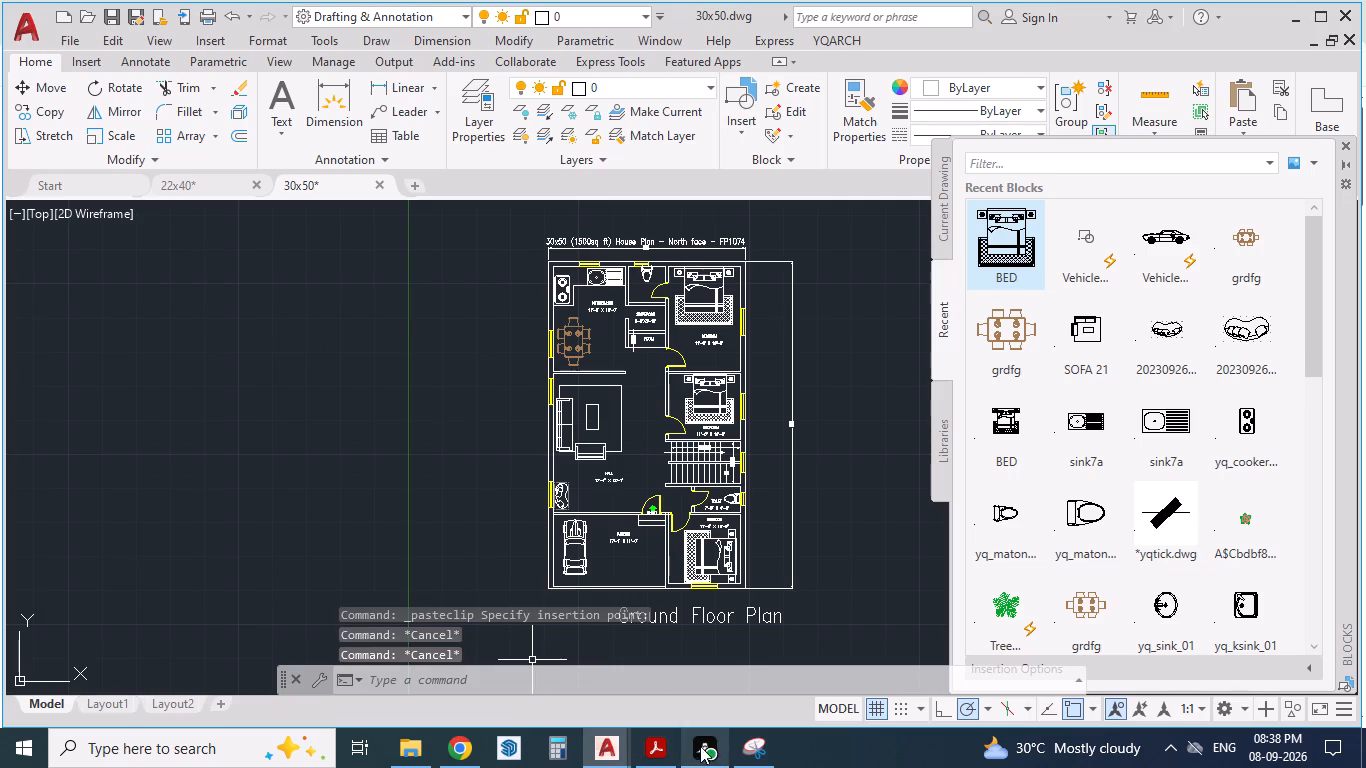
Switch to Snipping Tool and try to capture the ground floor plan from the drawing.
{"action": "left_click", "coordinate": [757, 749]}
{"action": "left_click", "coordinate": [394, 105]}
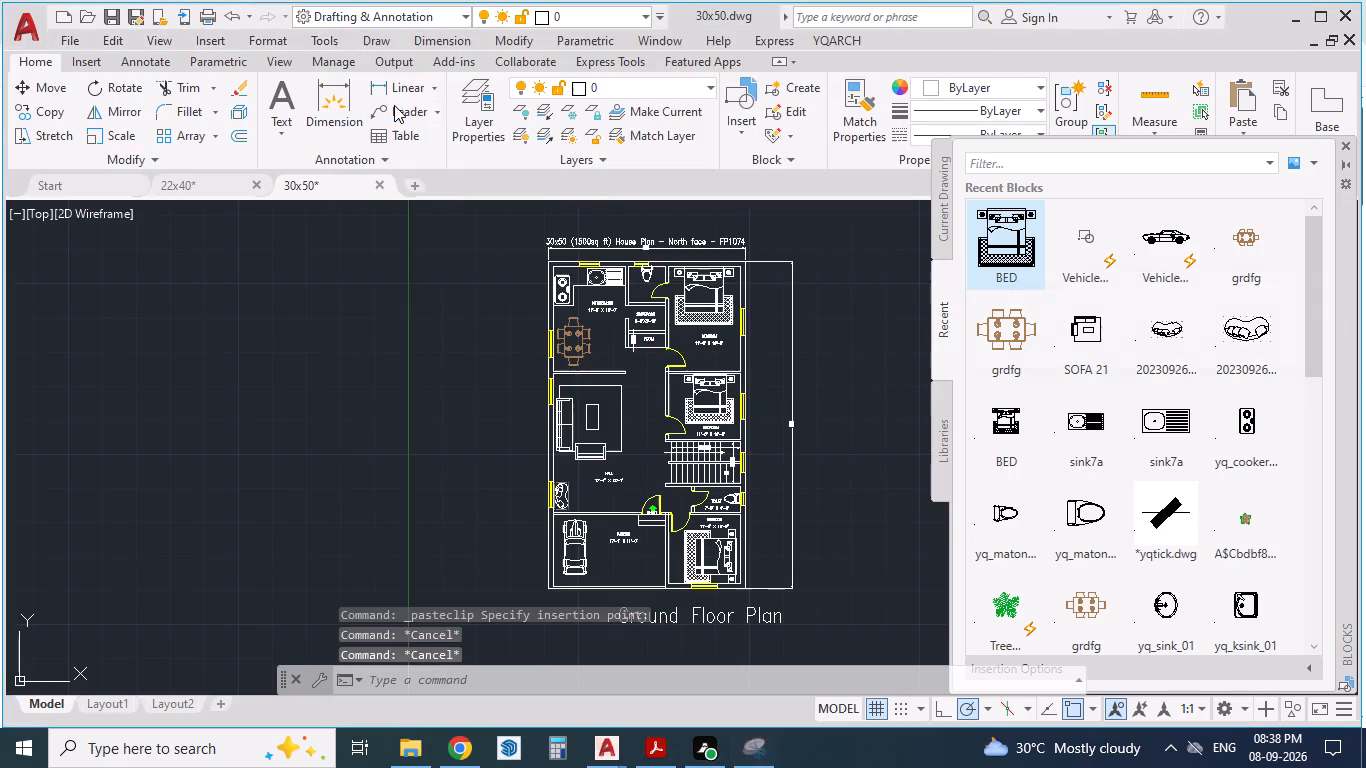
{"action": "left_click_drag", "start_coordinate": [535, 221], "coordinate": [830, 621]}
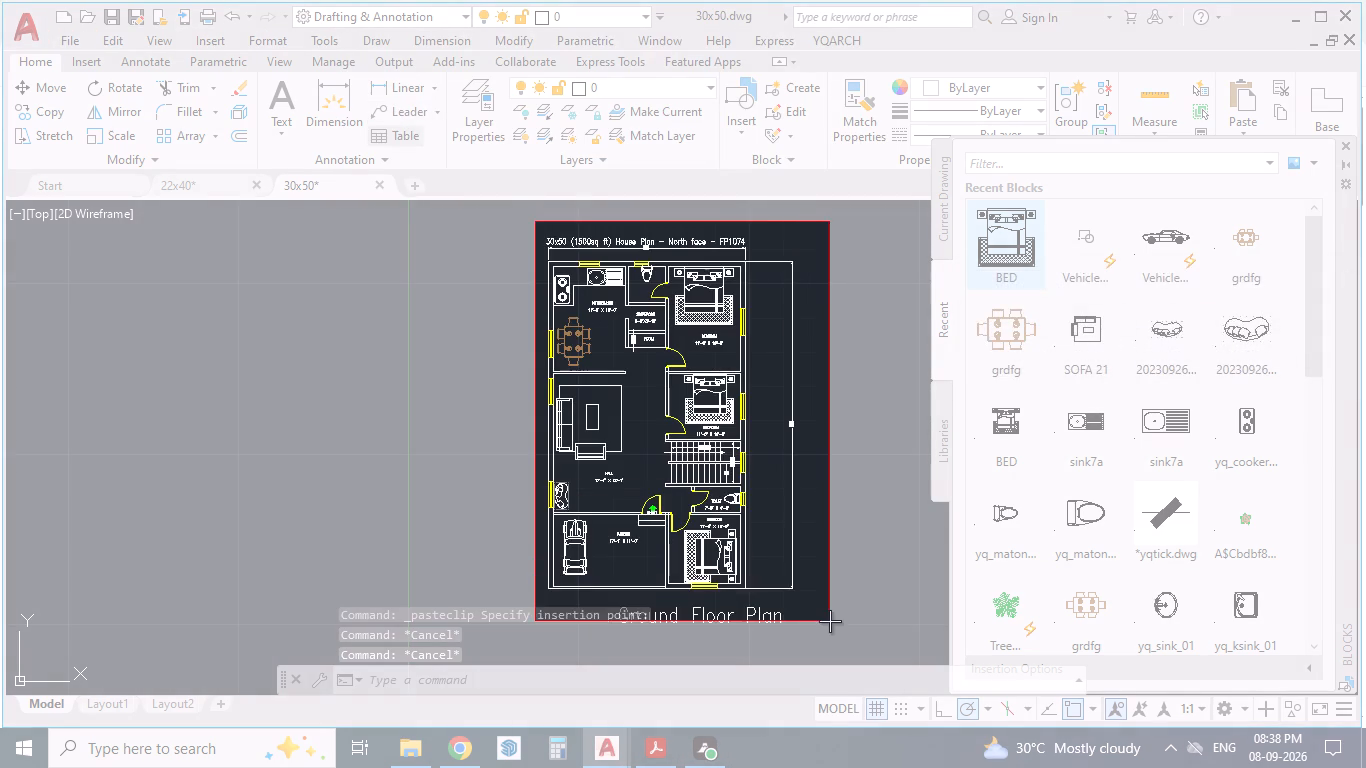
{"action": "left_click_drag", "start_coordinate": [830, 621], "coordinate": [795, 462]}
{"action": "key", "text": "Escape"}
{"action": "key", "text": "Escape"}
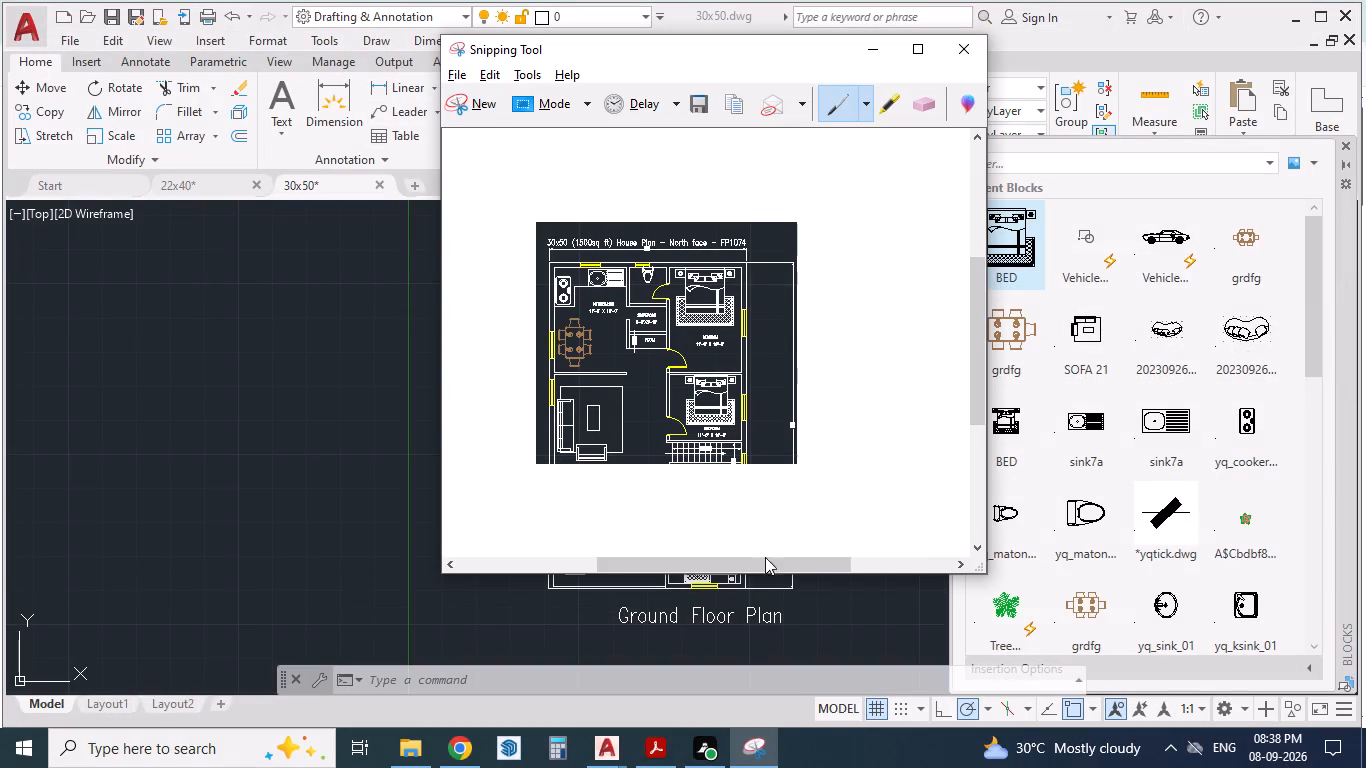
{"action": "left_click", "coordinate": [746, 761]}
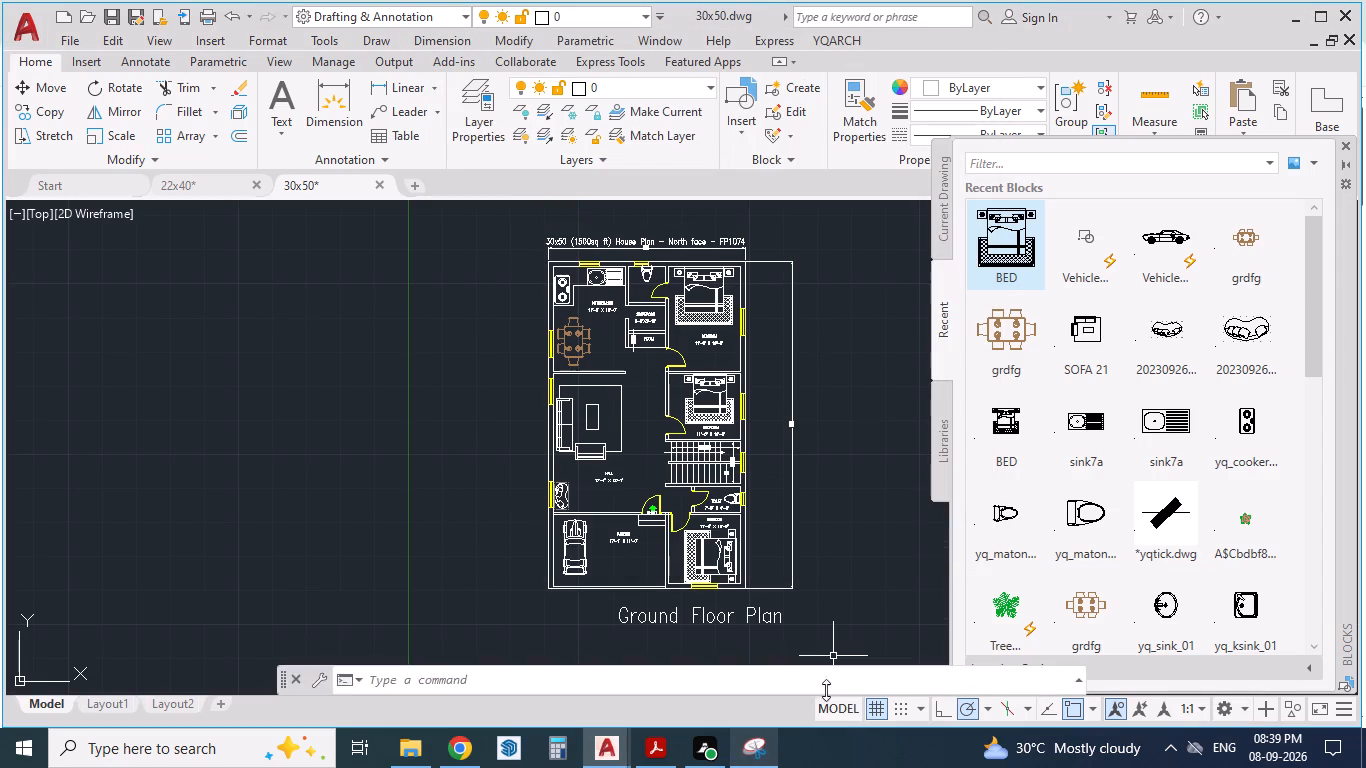
Capture a new snip of the whole ground floor plan, from the 30x50 heading down to the Ground Floor Plan title.
{"action": "left_click", "coordinate": [751, 750]}
{"action": "left_click", "coordinate": [452, 97]}
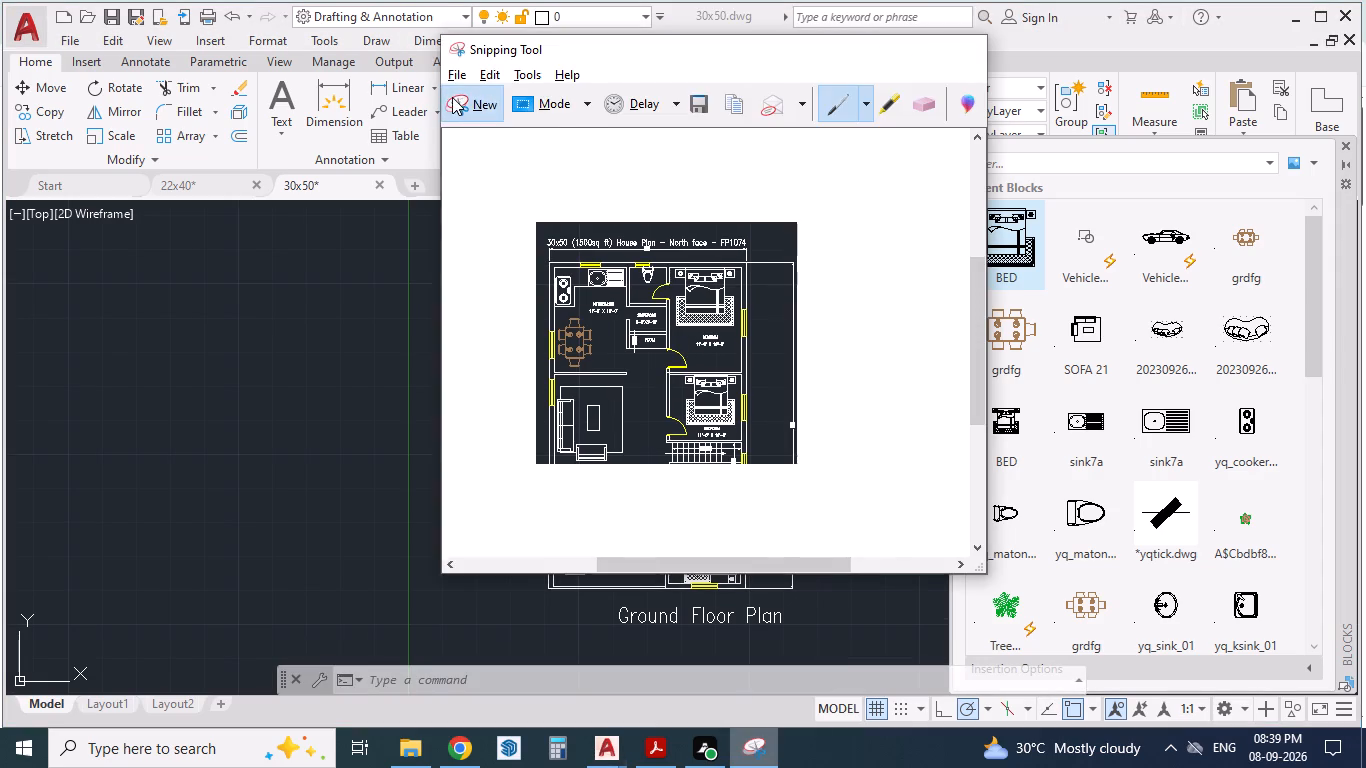
{"action": "left_click_drag", "start_coordinate": [528, 228], "coordinate": [799, 565]}
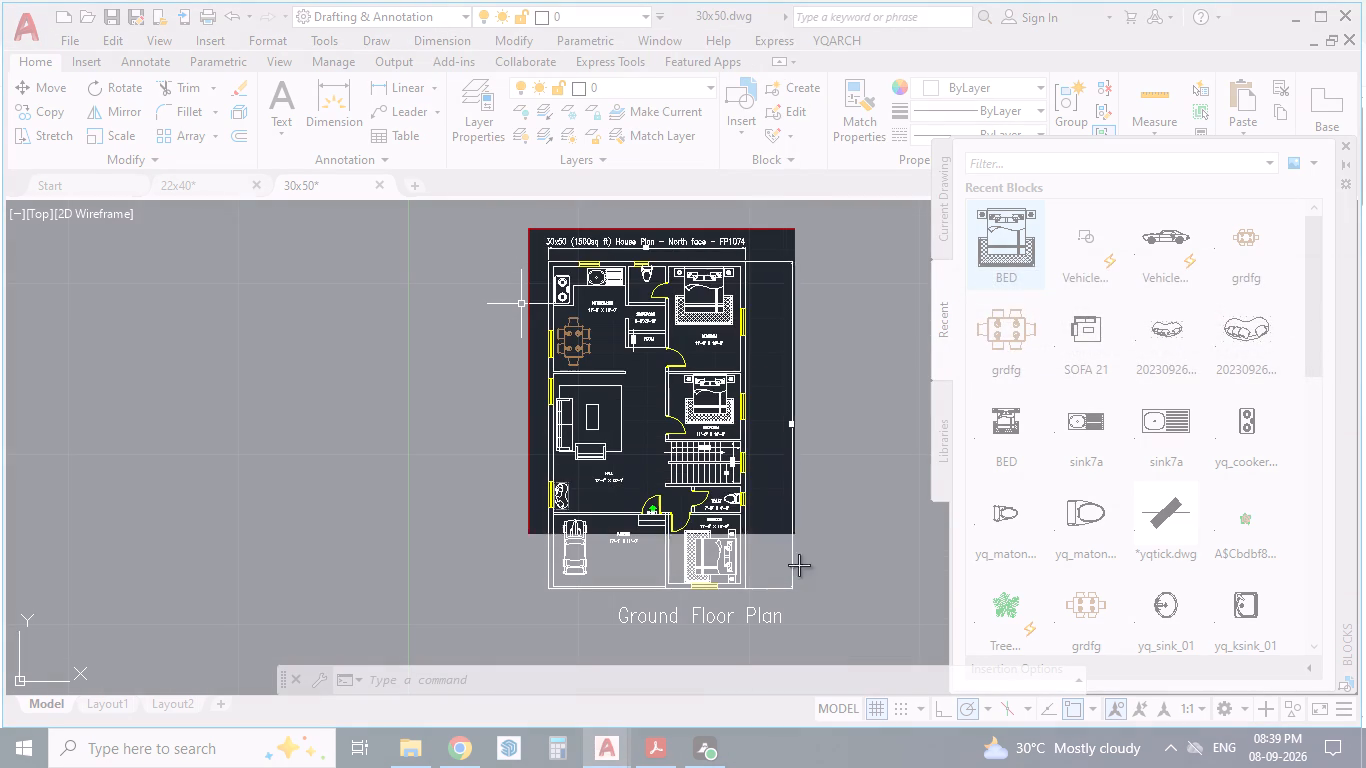
{"action": "left_click_drag", "start_coordinate": [799, 565], "coordinate": [813, 632]}
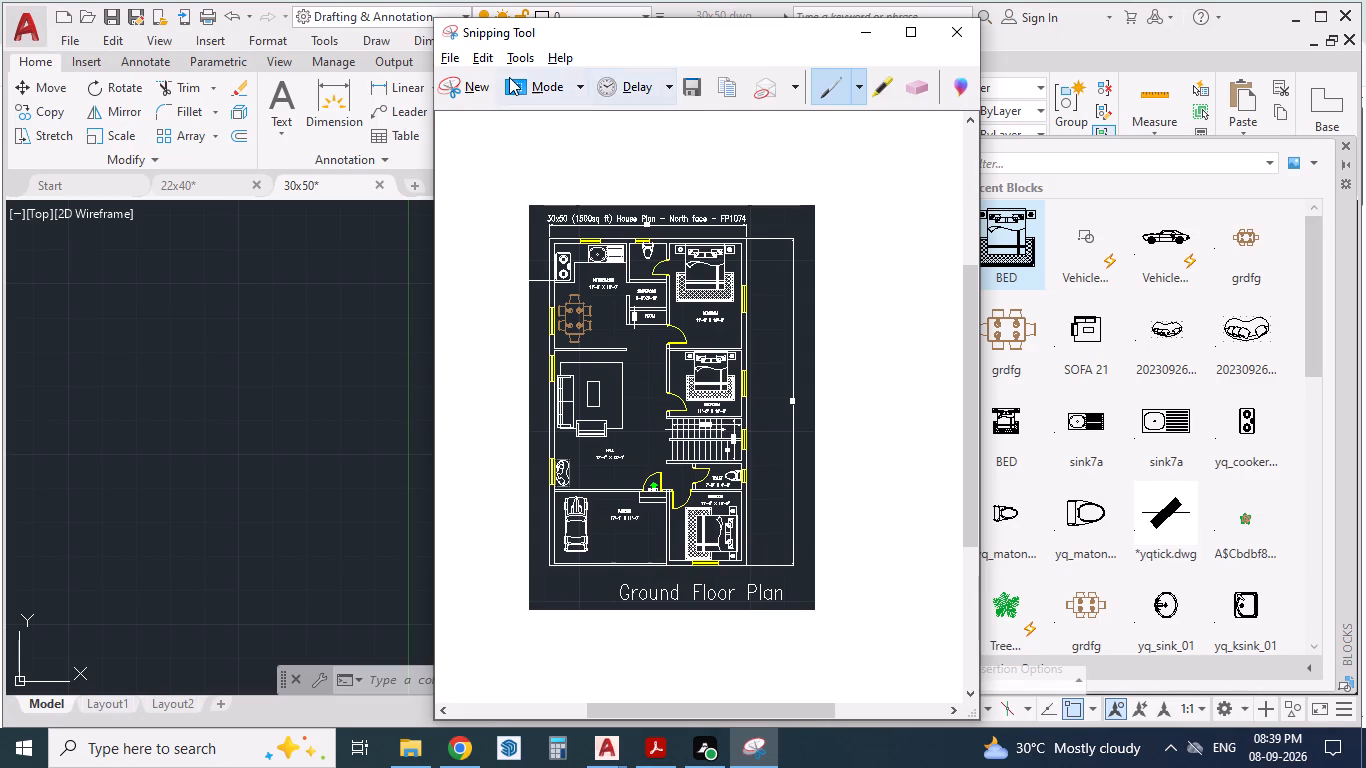
Save the snip as a JPEG file named 30X50 in the 8-9-26 folder inside Desktop > Intern.
{"action": "left_click", "coordinate": [694, 92]}
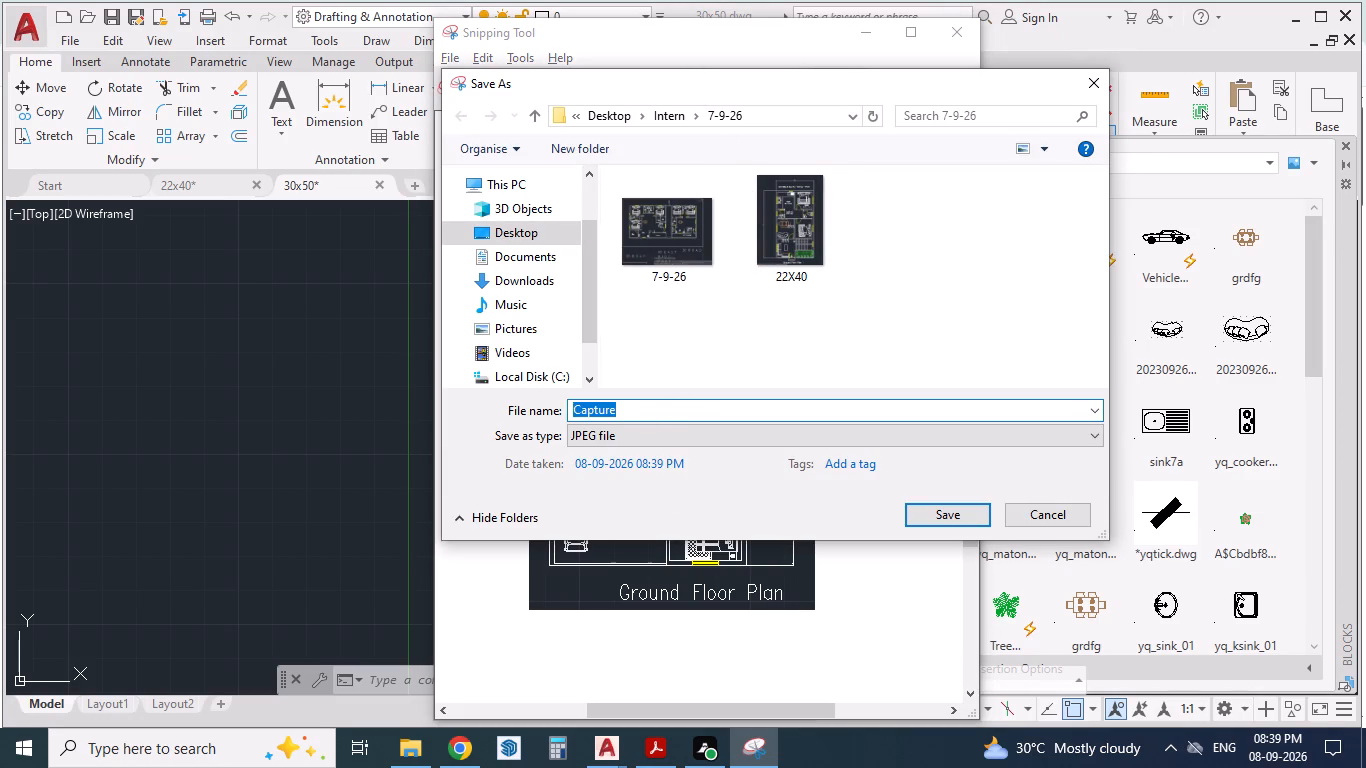
{"action": "left_click", "coordinate": [666, 120]}
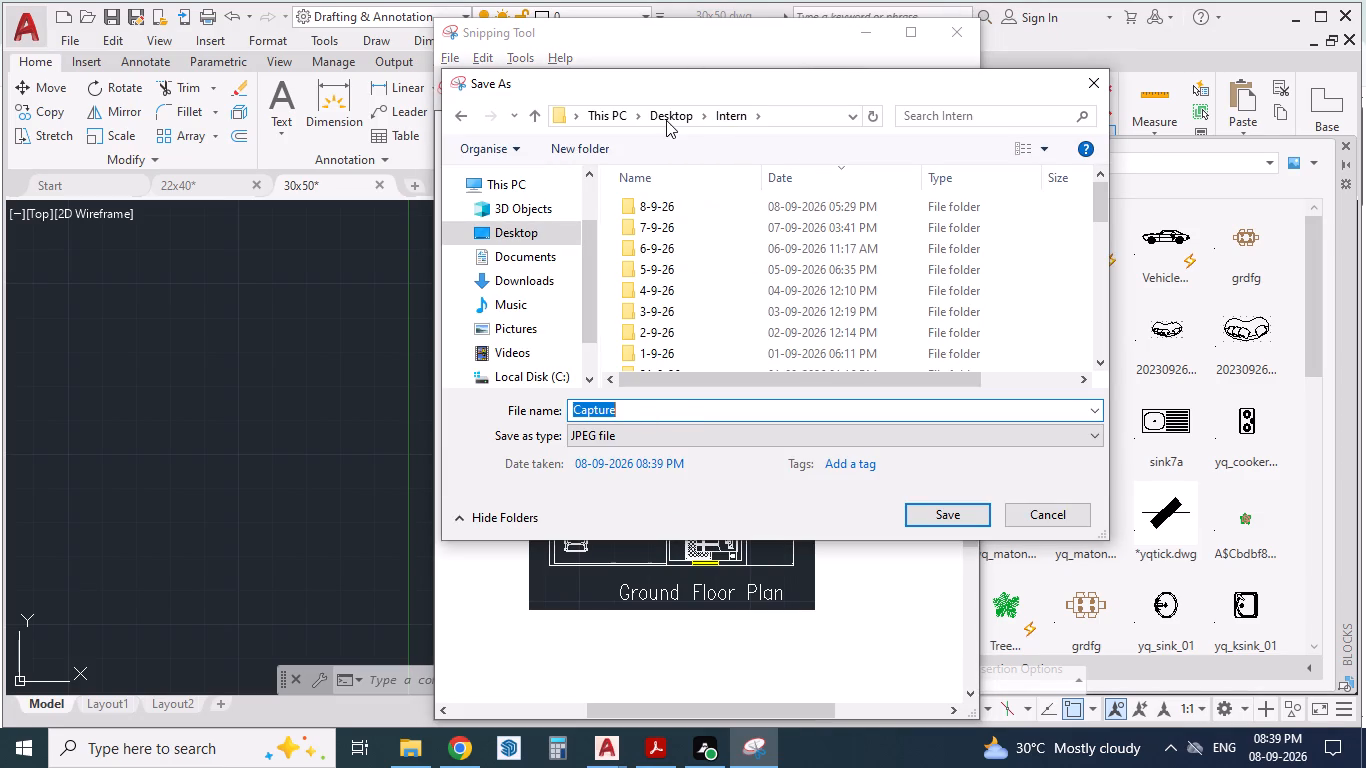
{"action": "double_click", "coordinate": [668, 198]}
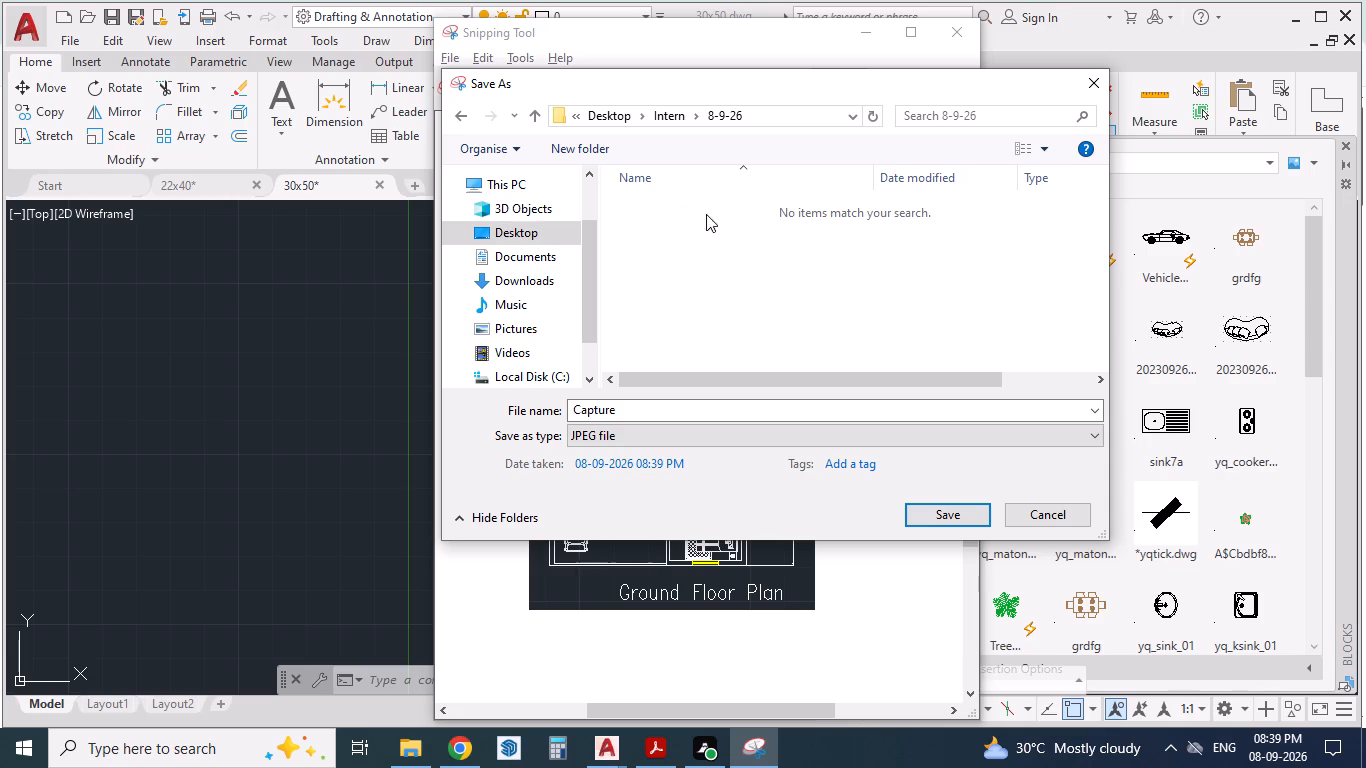
{"action": "left_click", "coordinate": [658, 413]}
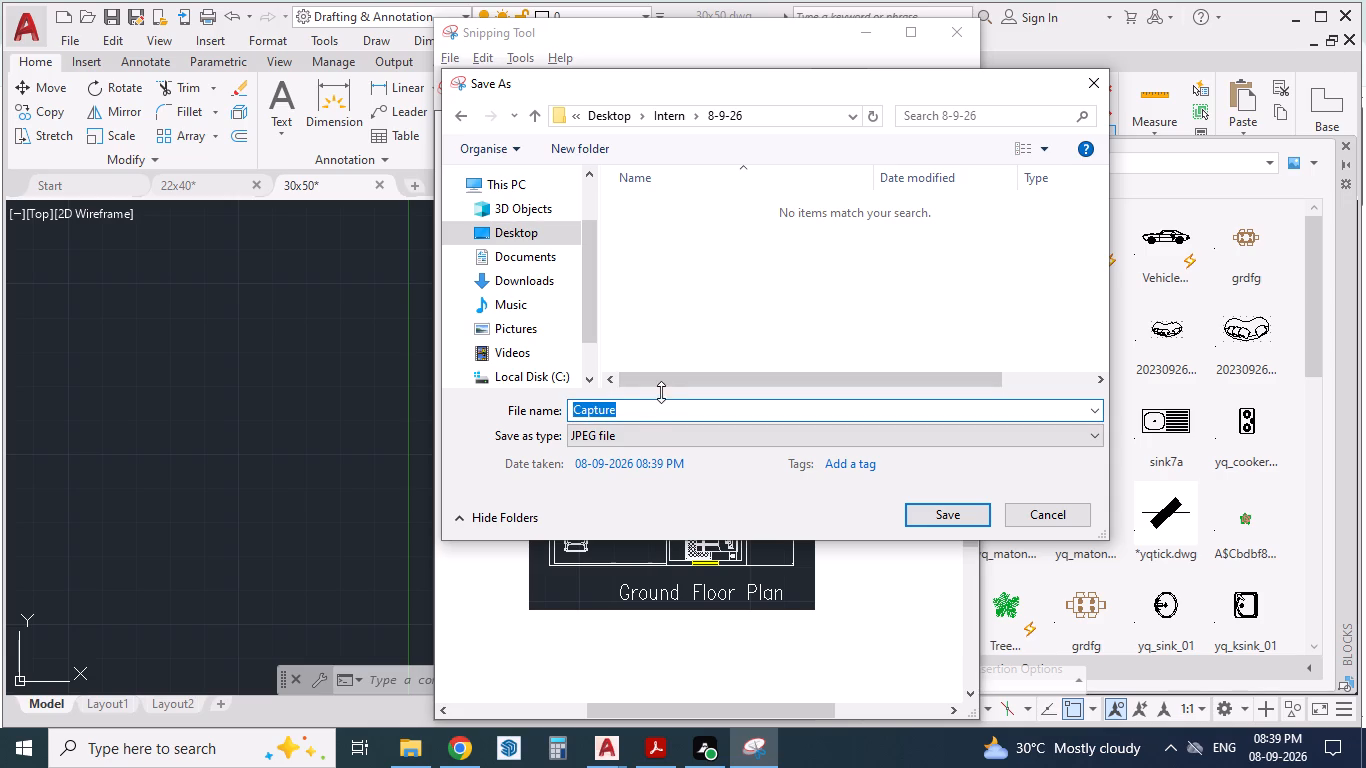
{"action": "left_click", "coordinate": [659, 374]}
{"action": "type", "text": "30"}
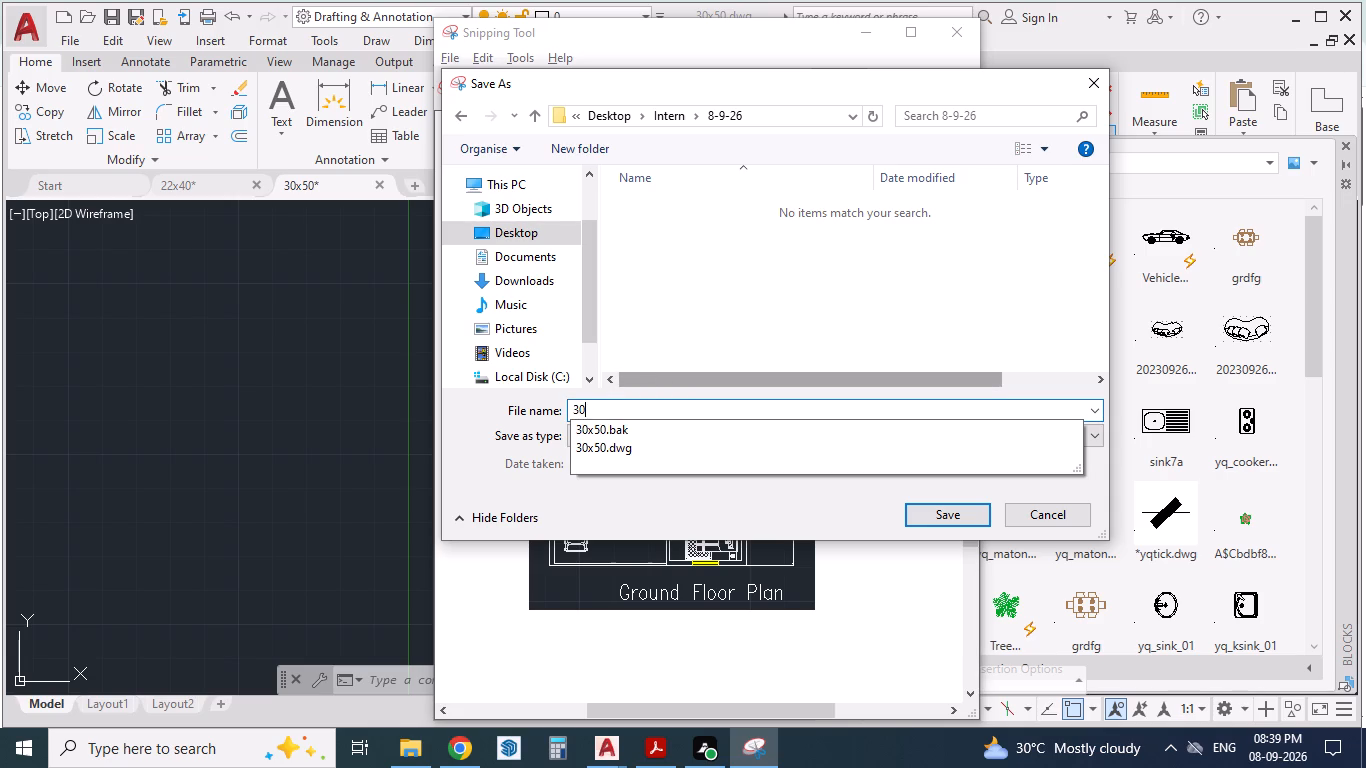
{"action": "key", "text": "x"}
{"action": "type", "text": "50"}
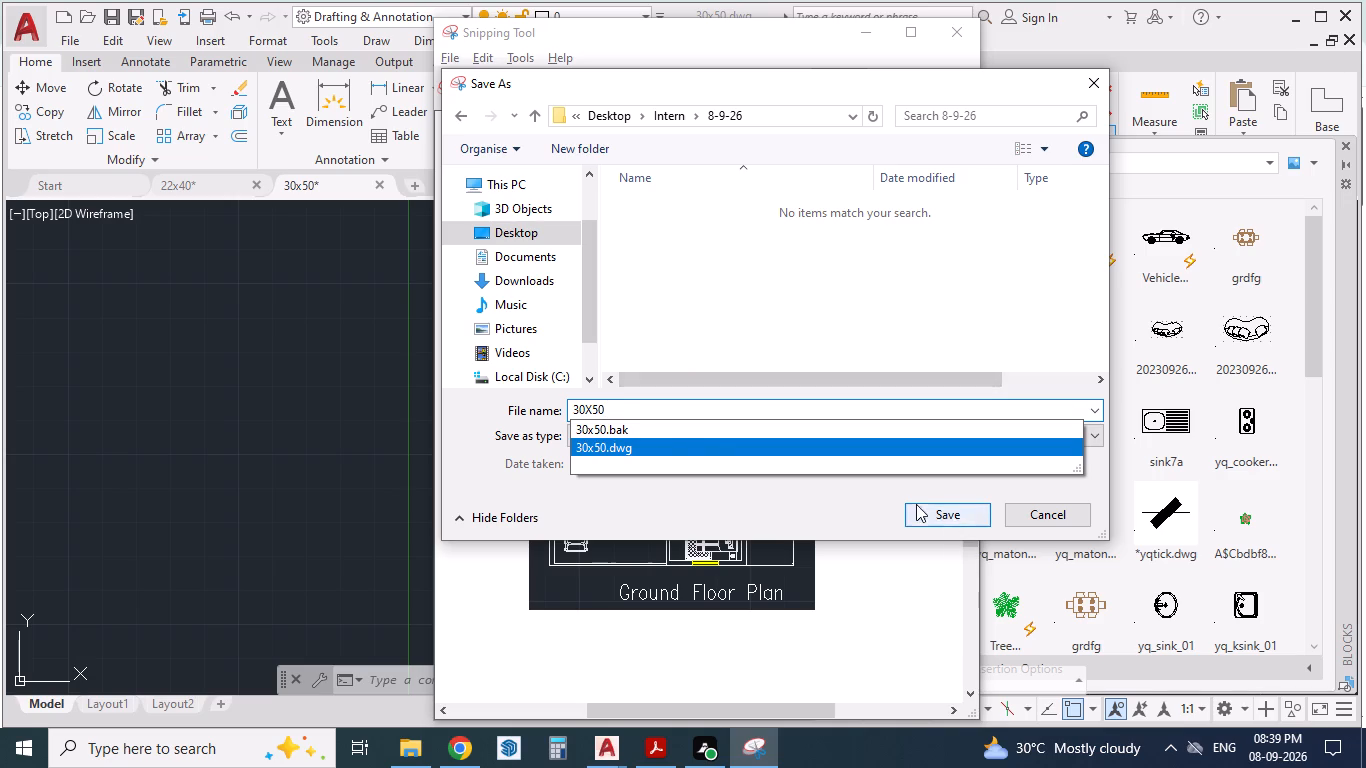
{"action": "left_click", "coordinate": [936, 524]}
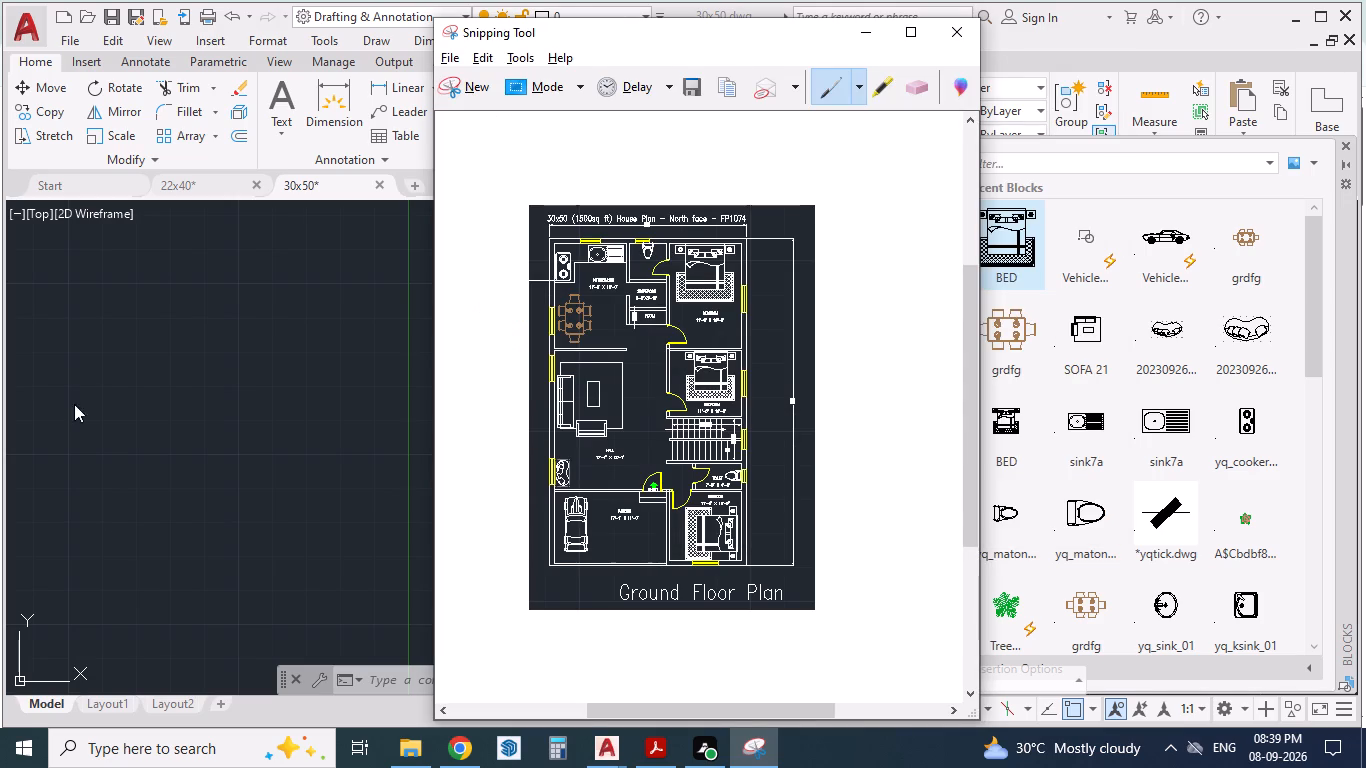
Return to AutoCAD and query the drawing's log file path with LOGFILENAME.
{"action": "left_click", "coordinate": [196, 558]}
{"action": "scroll", "coordinate": [467, 420], "scroll_direction": "down", "scroll_amount": 1}
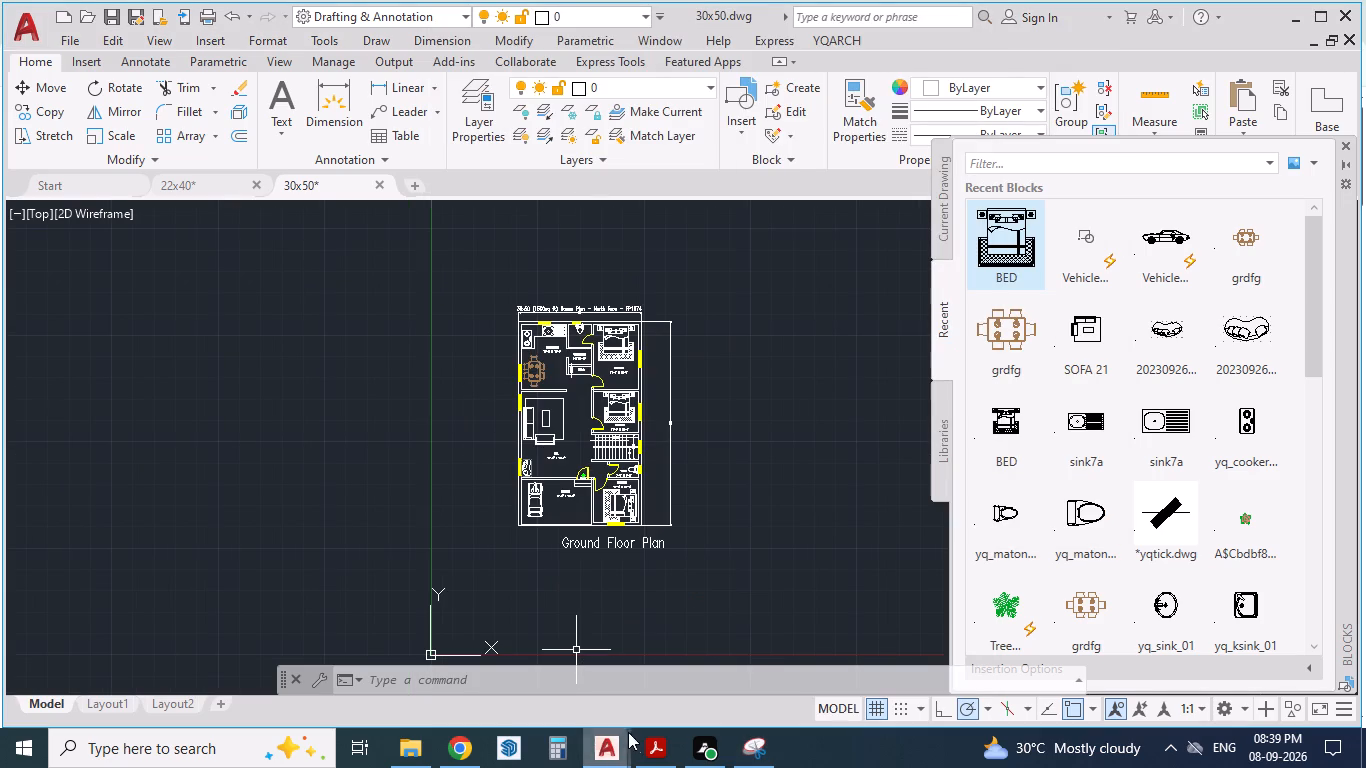
{"action": "left_click", "coordinate": [514, 679]}
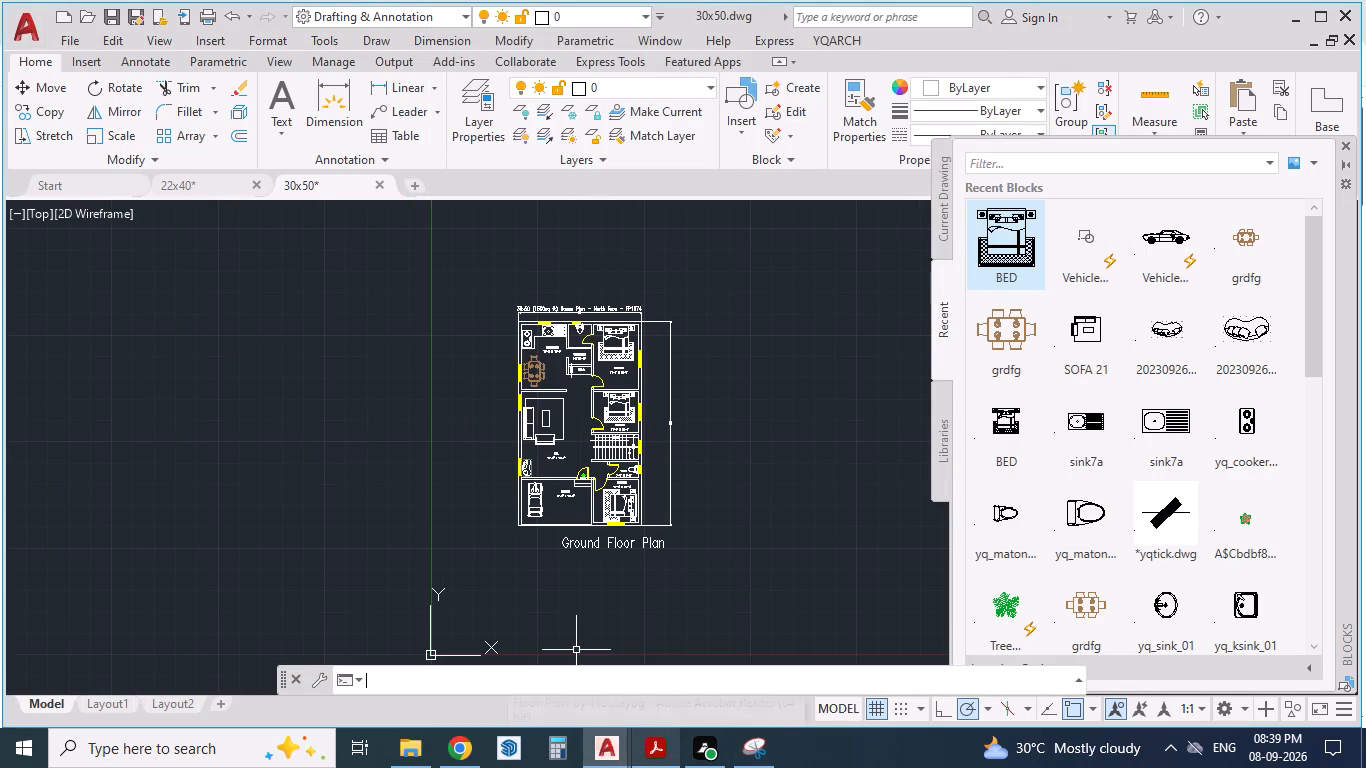
{"action": "type", "text": "LO"}
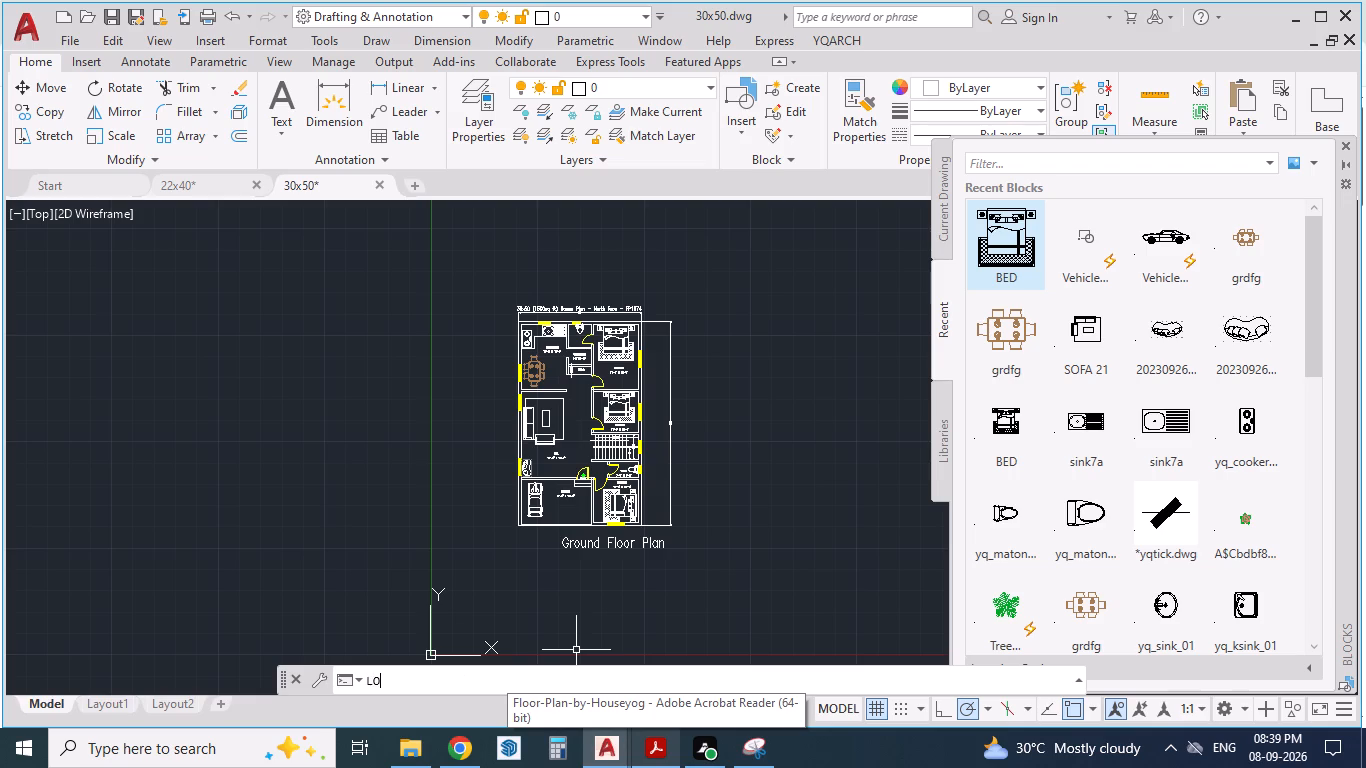
{"action": "type", "text": "GFILENAME"}
{"action": "key", "text": "Return"}
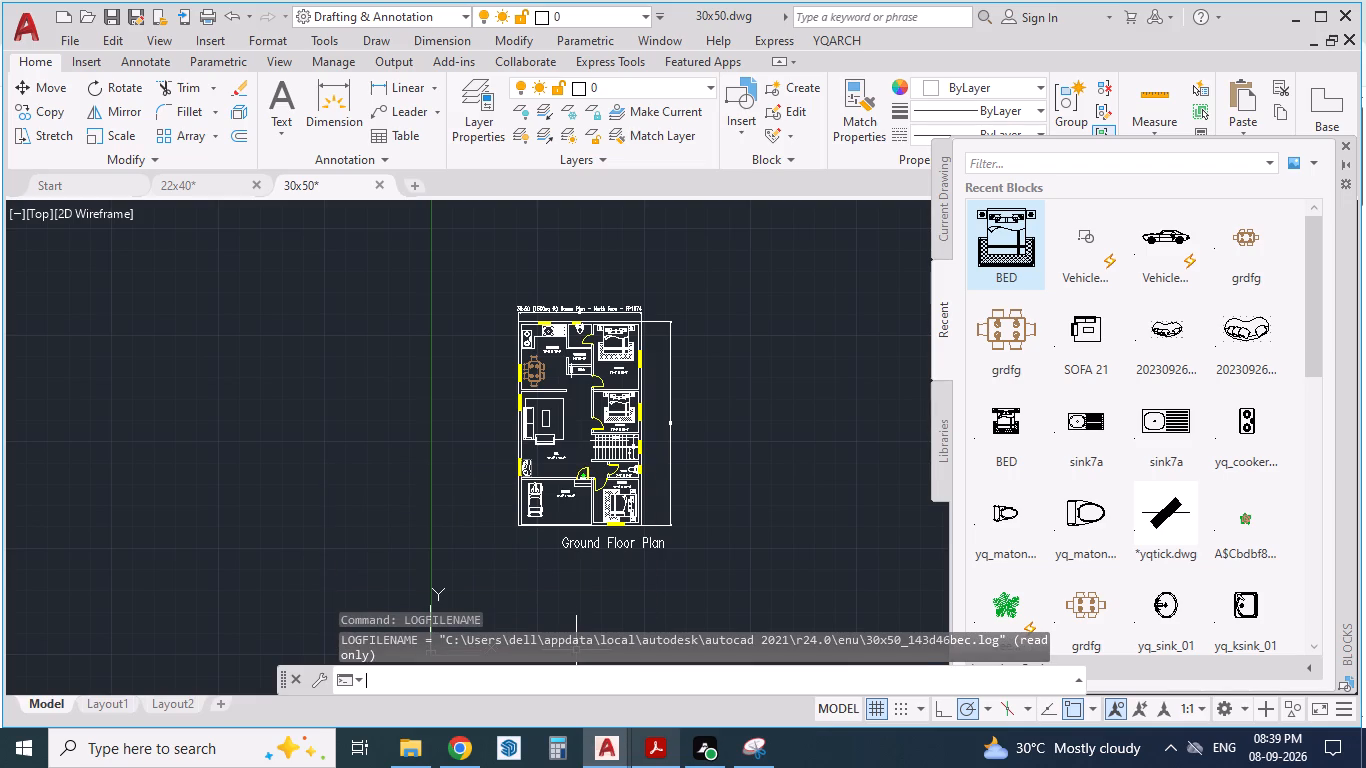